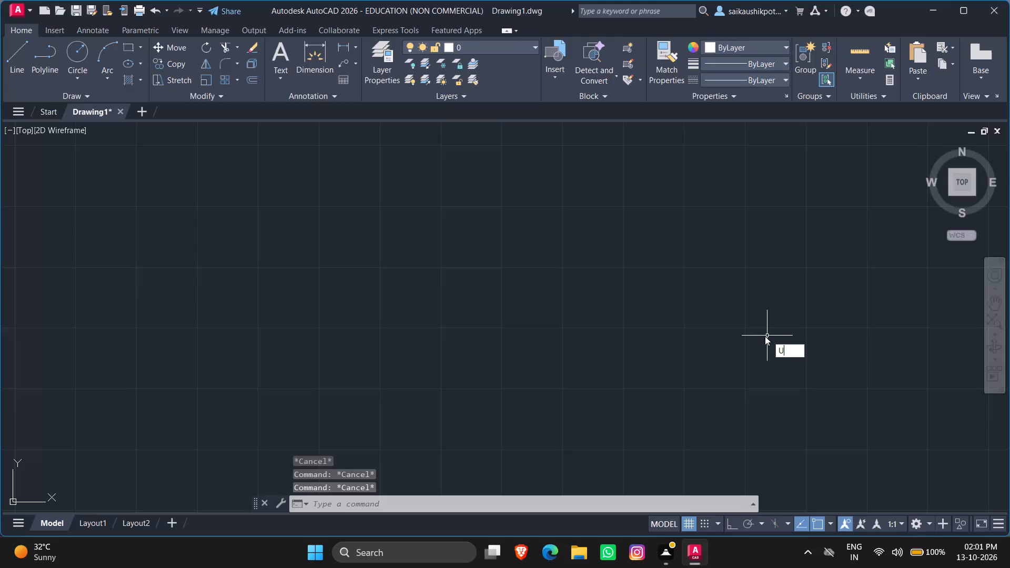
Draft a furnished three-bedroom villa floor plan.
Configure the drawing units to Engineering length type with inches as the insertion scale.
{"action": "key", "text": "n"}
{"action": "key", "text": "Return"}
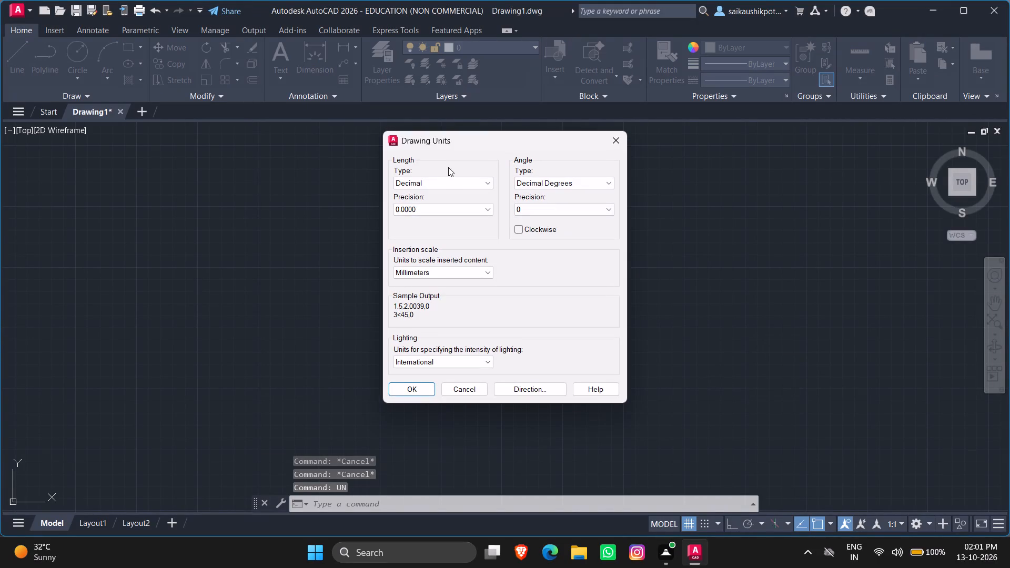
{"action": "left_click", "coordinate": [441, 184]}
{"action": "left_click", "coordinate": [436, 208]}
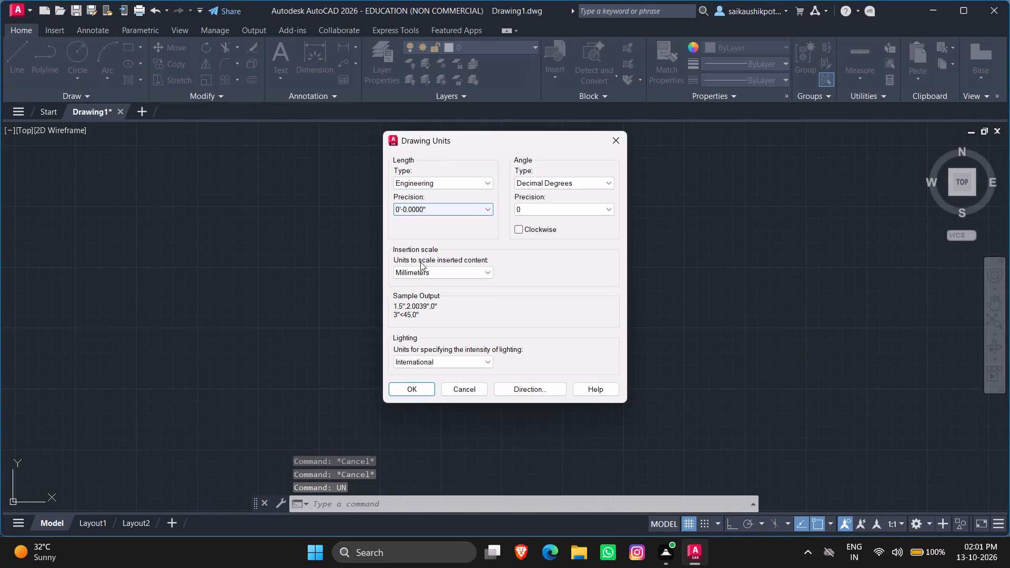
{"action": "left_click", "coordinate": [420, 271]}
{"action": "left_click", "coordinate": [416, 296]}
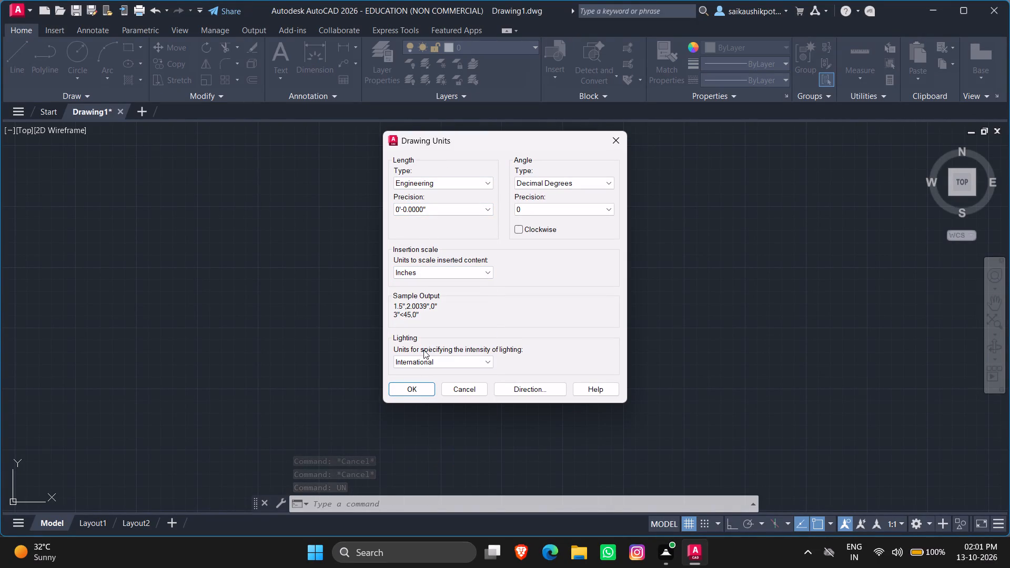
{"action": "left_click", "coordinate": [411, 391]}
Set the model space limits from 0,0 to 100,100.
{"action": "type", "text": "LI"}
{"action": "key", "text": "m"}
{"action": "key", "text": "Return"}
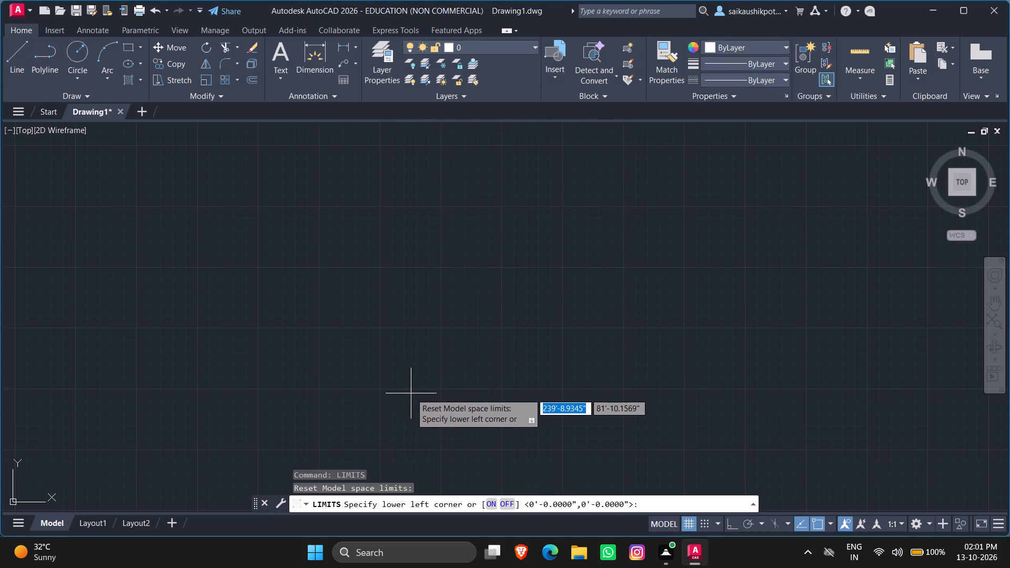
{"action": "type", "text": "0,0"}
{"action": "key", "text": "Return"}
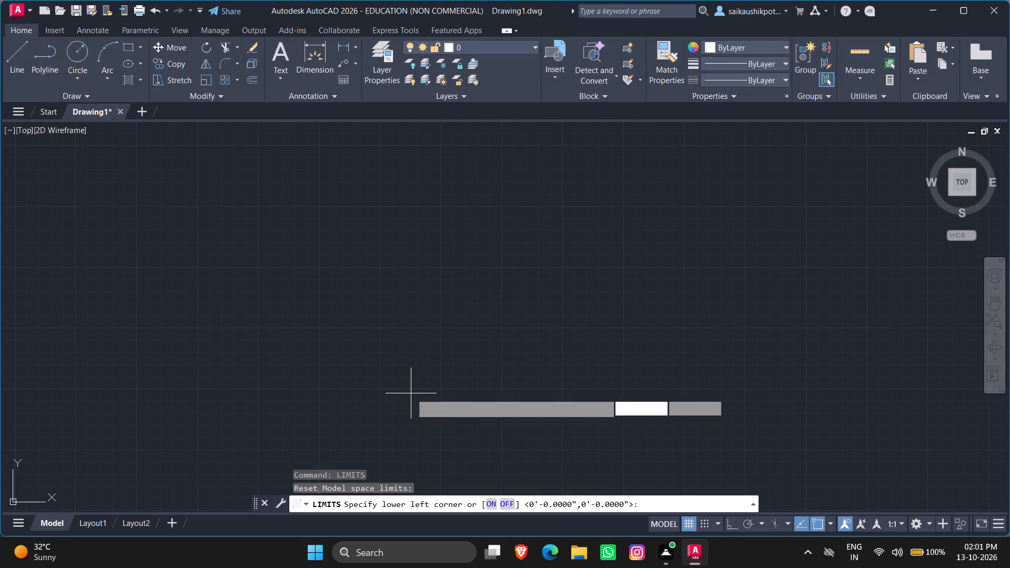
{"action": "type", "text": "100"}
{"action": "type", "text": ",100"}
{"action": "key", "text": "Return"}
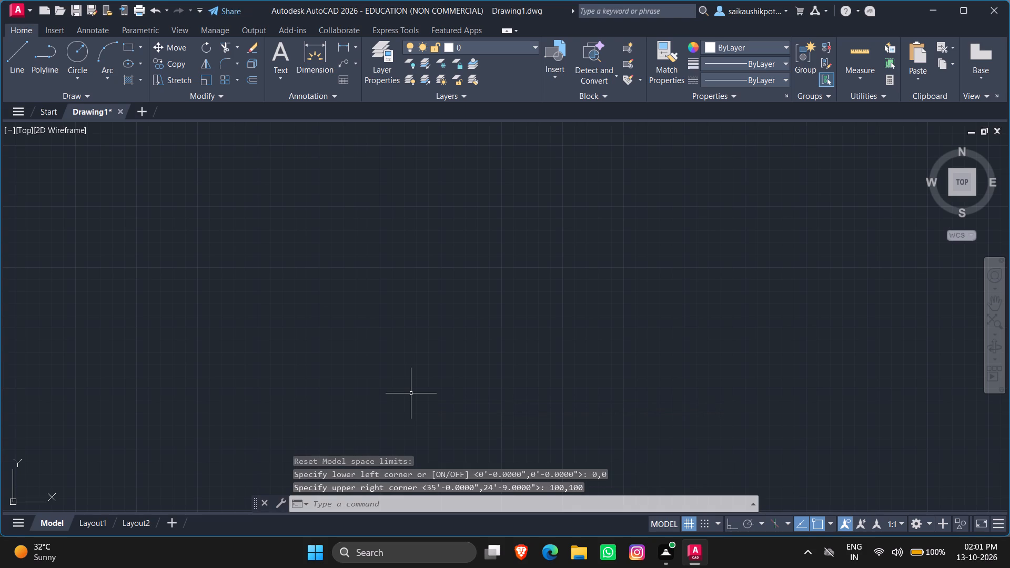
Modify the ISO-25 dimension style so its primary linear unit format is Engineering.
{"action": "type", "text": "DIMSTY"}
{"action": "key", "text": "Return"}
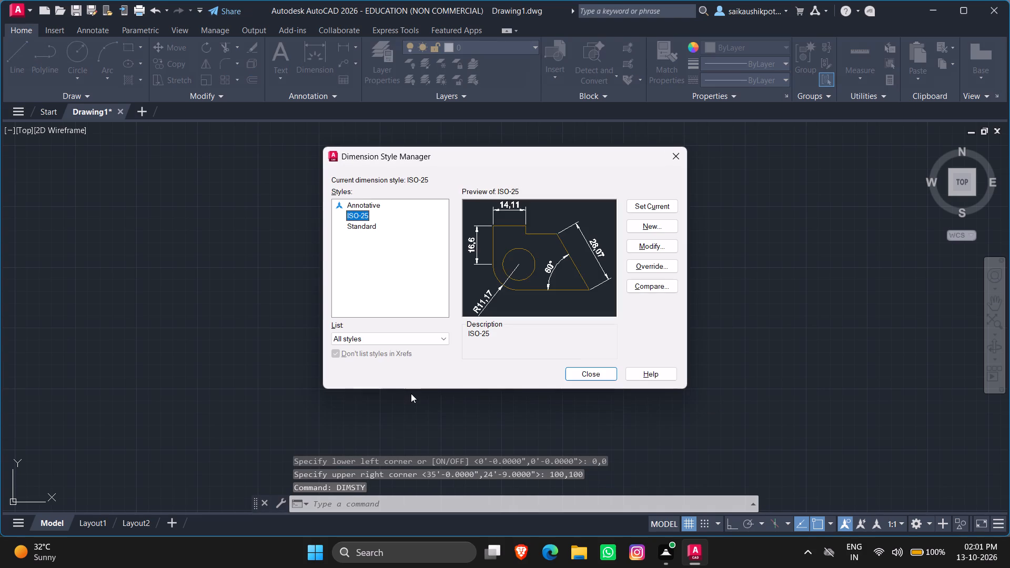
{"action": "left_click", "coordinate": [642, 249]}
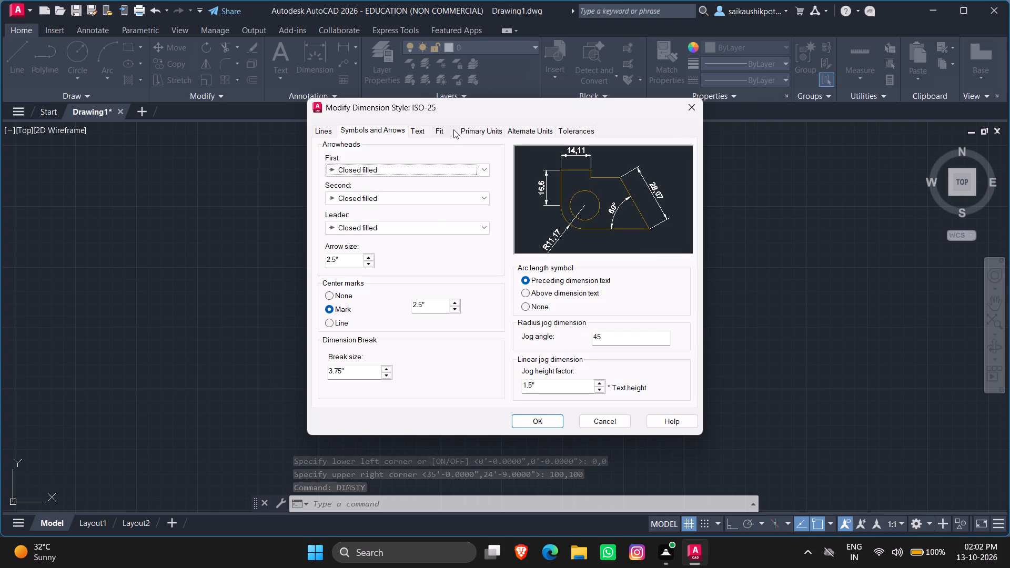
{"action": "left_click", "coordinate": [463, 126]}
{"action": "left_click", "coordinate": [473, 155]}
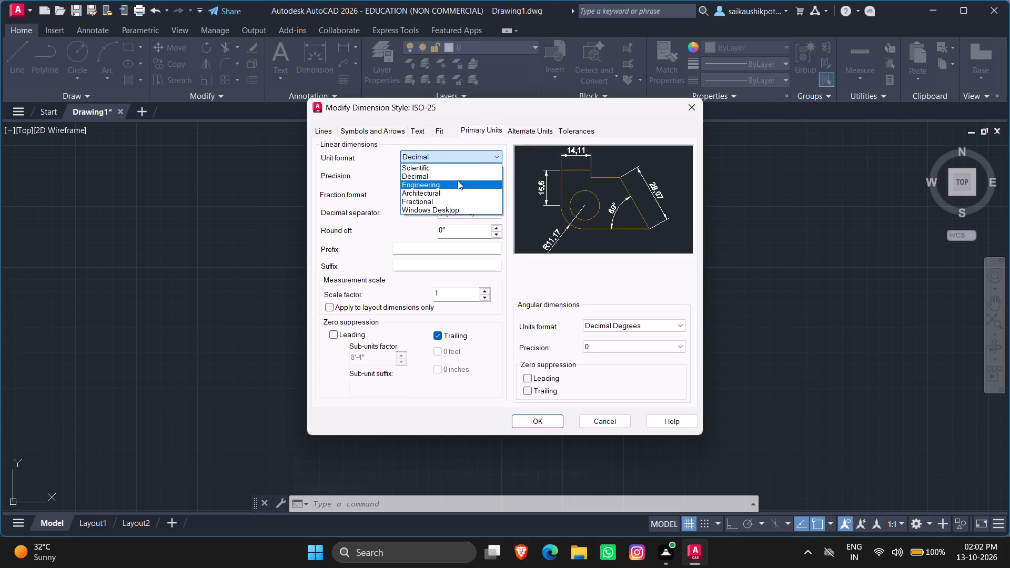
{"action": "left_click", "coordinate": [458, 180]}
Set the ISO-25 dimension text height to 1.5', keeping the Standard text style.
{"action": "left_click", "coordinate": [421, 127]}
{"action": "left_click", "coordinate": [437, 167]}
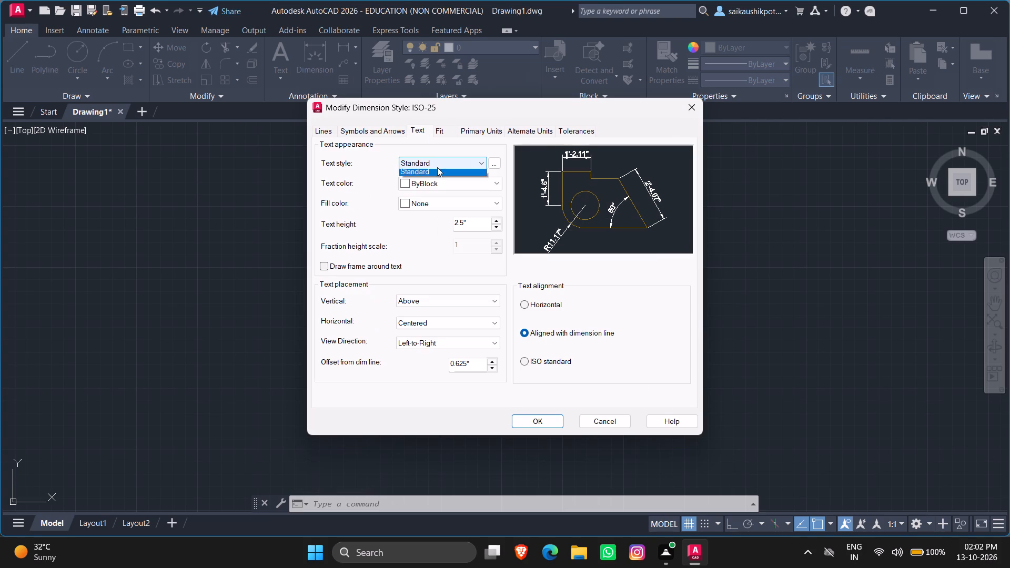
{"action": "left_click", "coordinate": [430, 165]}
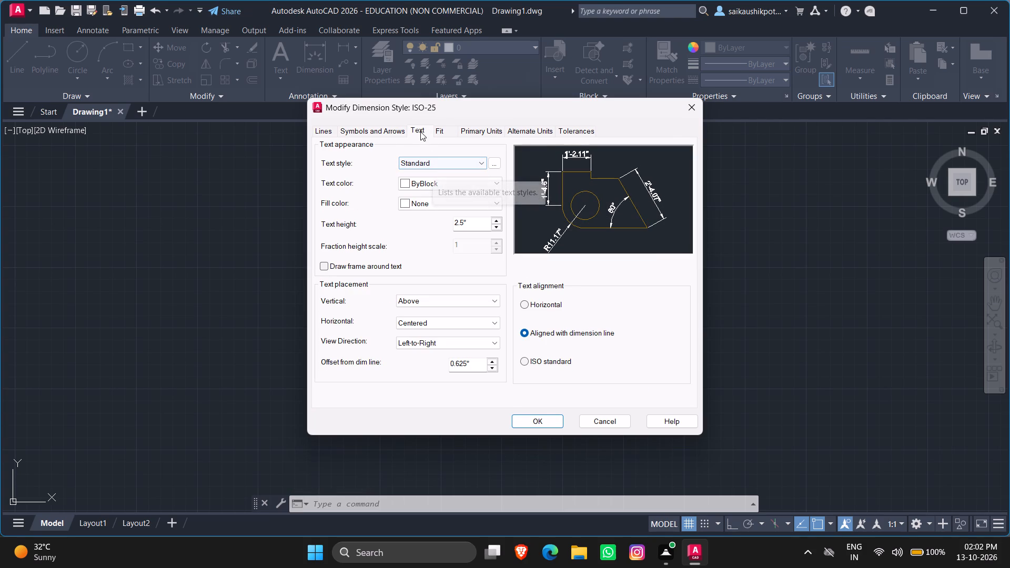
{"action": "left_click_drag", "start_coordinate": [470, 222], "coordinate": [429, 216]}
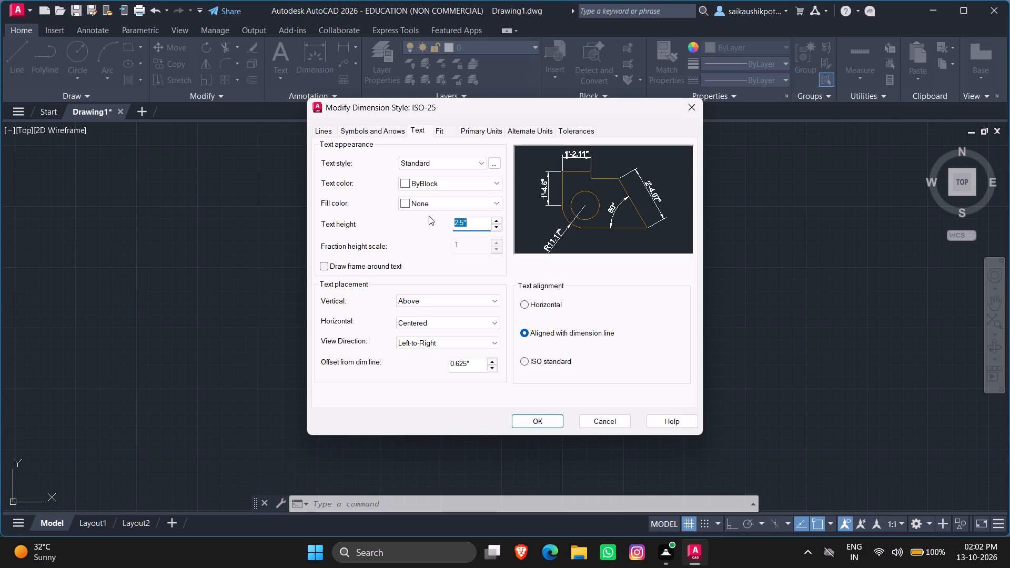
{"action": "left_click", "coordinate": [481, 163]}
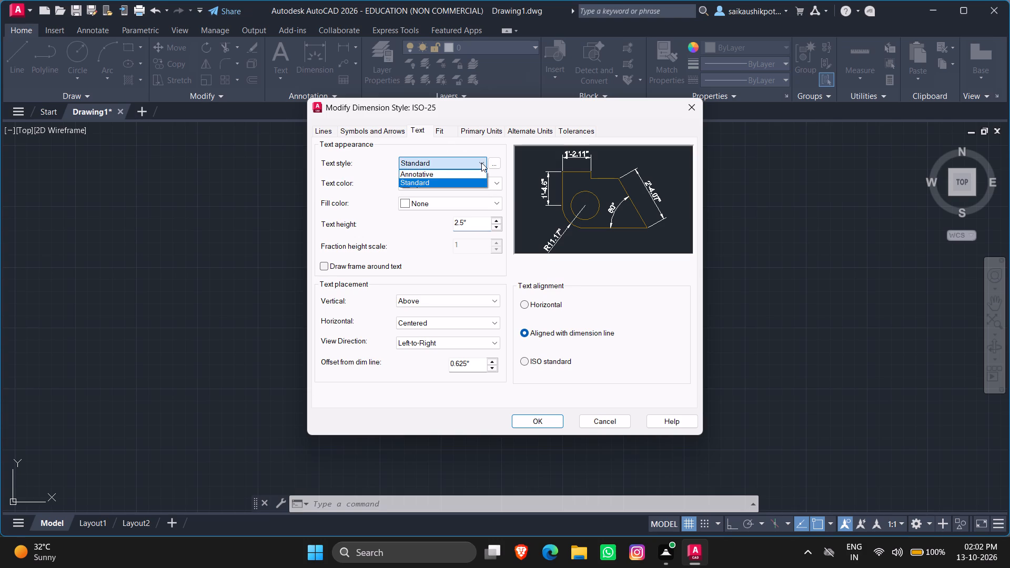
{"action": "left_click", "coordinate": [423, 236]}
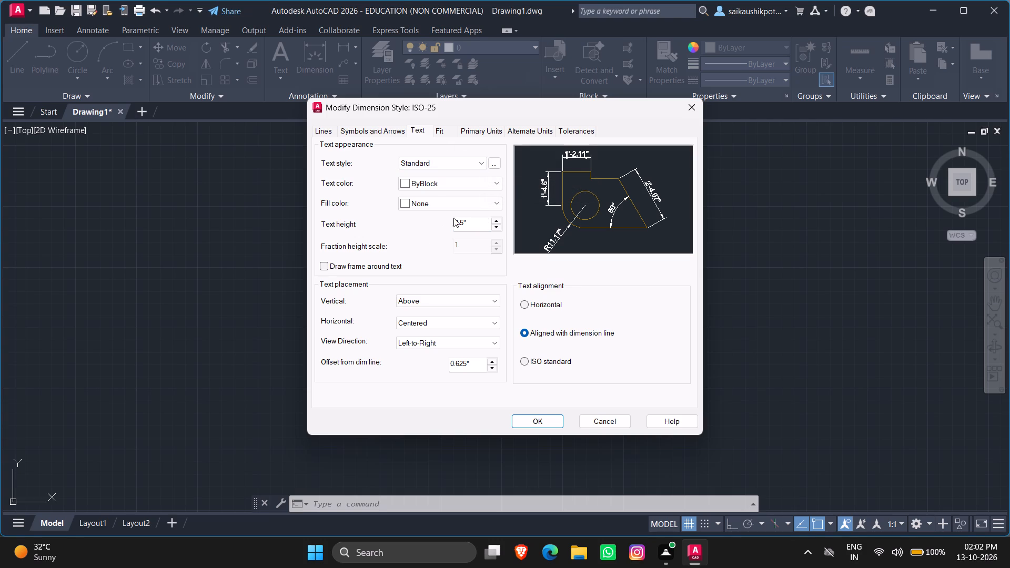
{"action": "left_click_drag", "start_coordinate": [473, 221], "coordinate": [403, 222]}
{"action": "key", "text": "BackSpace"}
{"action": "key", "text": "1"}
{"action": "type", "text": ".5'"}
{"action": "key", "text": "Return"}
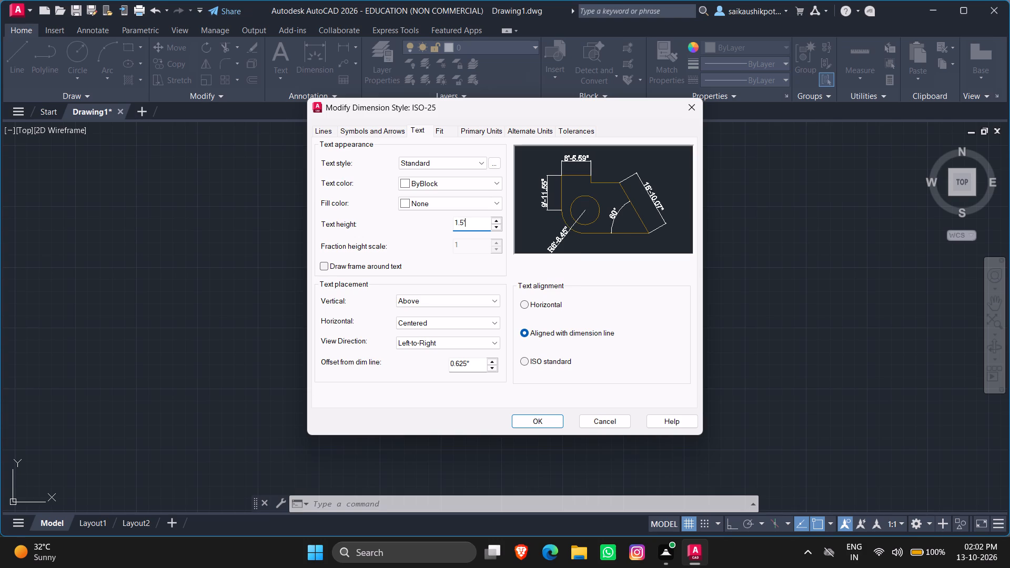
Set the ISO-25 dimension arrow size to 1.5' and accept the style changes.
{"action": "left_click", "coordinate": [360, 131]}
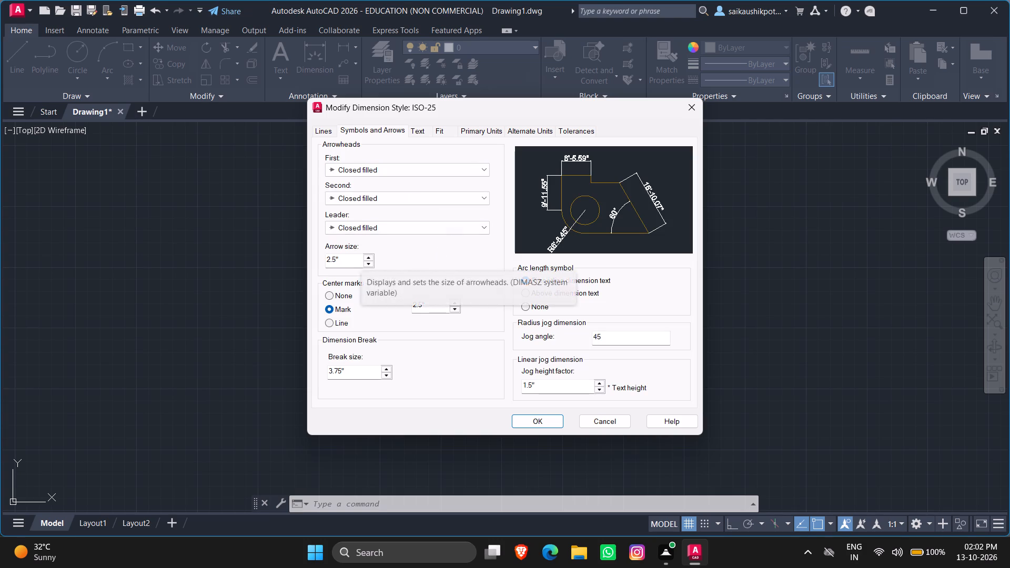
{"action": "left_click_drag", "start_coordinate": [351, 257], "coordinate": [295, 272]}
{"action": "key", "text": "1"}
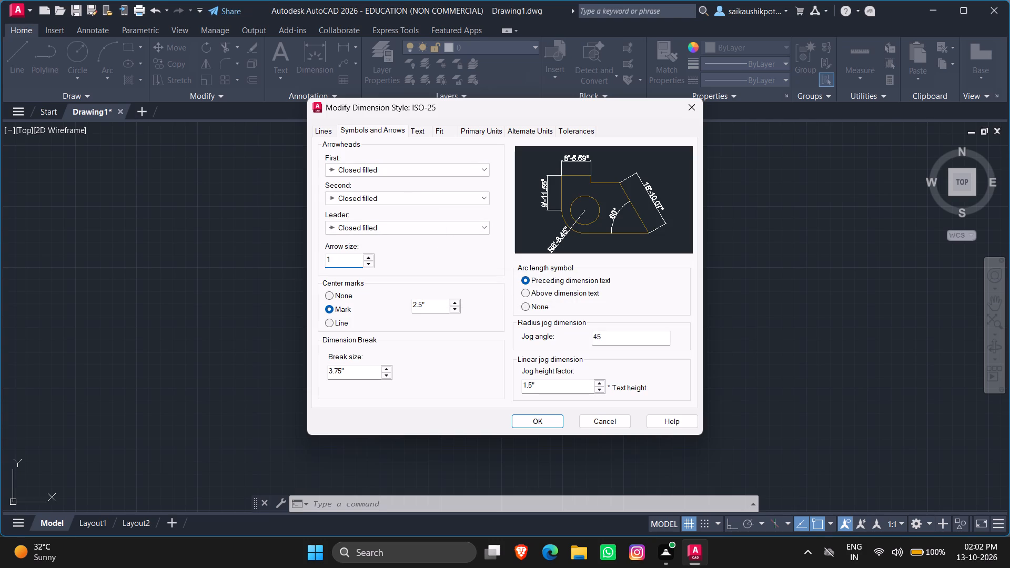
{"action": "key", "text": "period"}
{"action": "type", "text": "5'"}
{"action": "key", "text": "Return"}
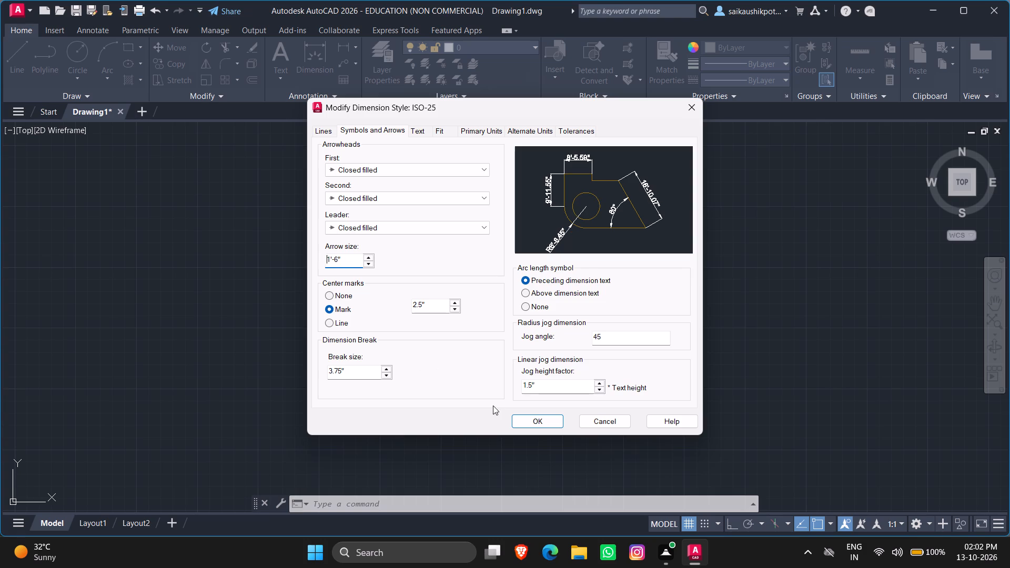
{"action": "left_click", "coordinate": [522, 418]}
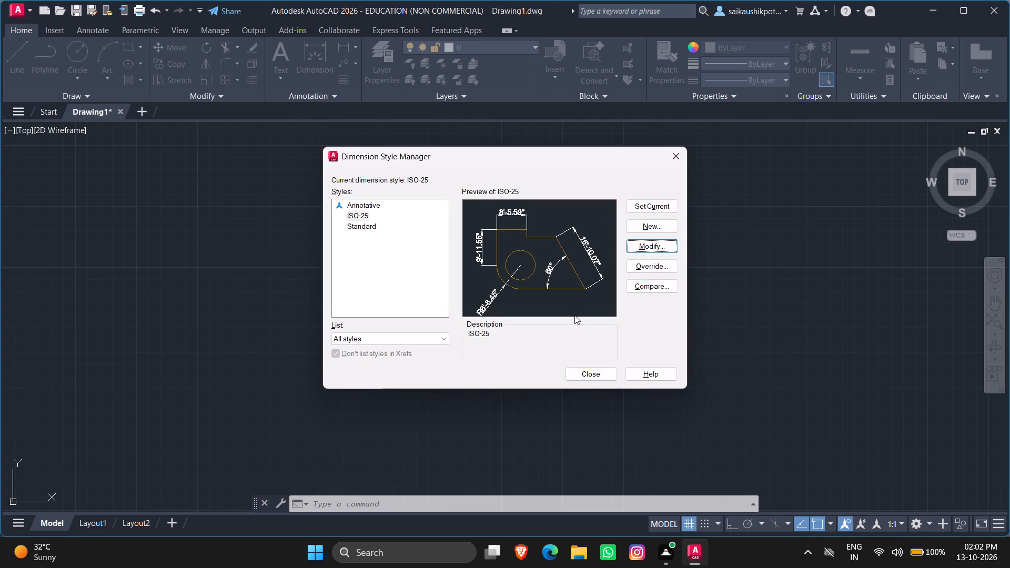
Make ISO-25 the current dimension style and close the style manager.
{"action": "scroll", "coordinate": [574, 315], "scroll_direction": "down", "scroll_amount": 1}
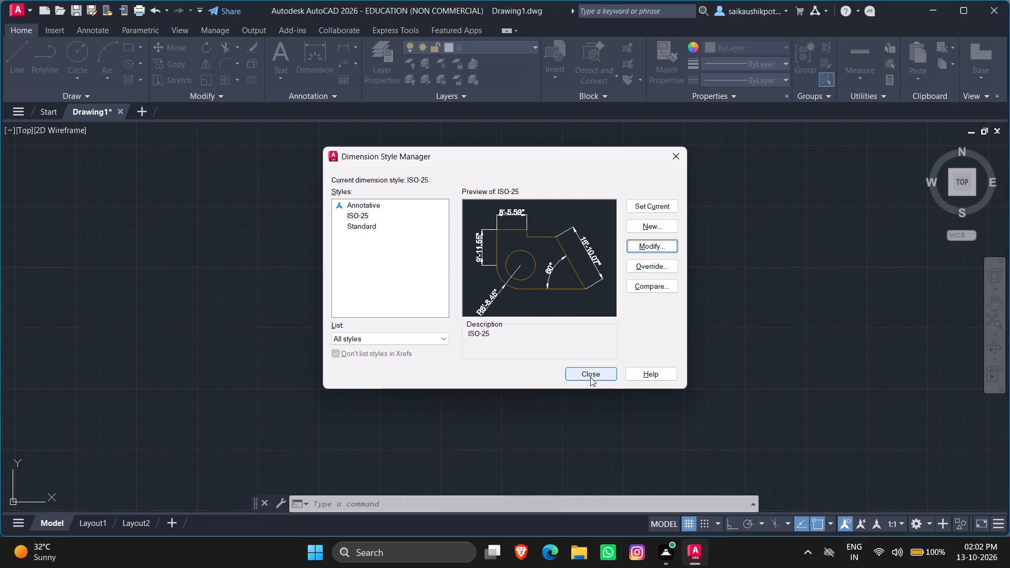
{"action": "left_click", "coordinate": [659, 206]}
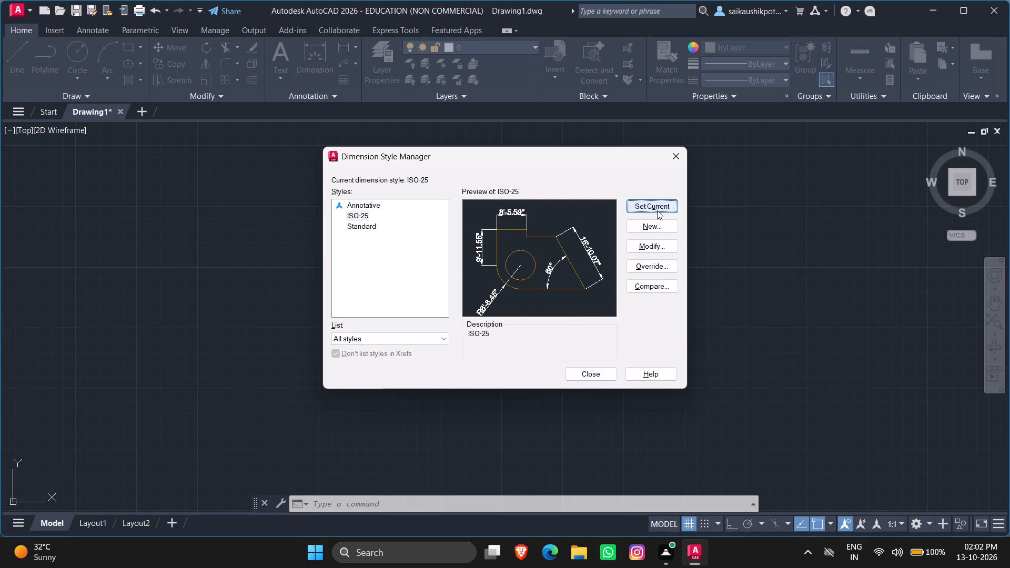
{"action": "left_click", "coordinate": [597, 370]}
{"action": "key", "text": "Escape"}
{"action": "key", "text": "Escape"}
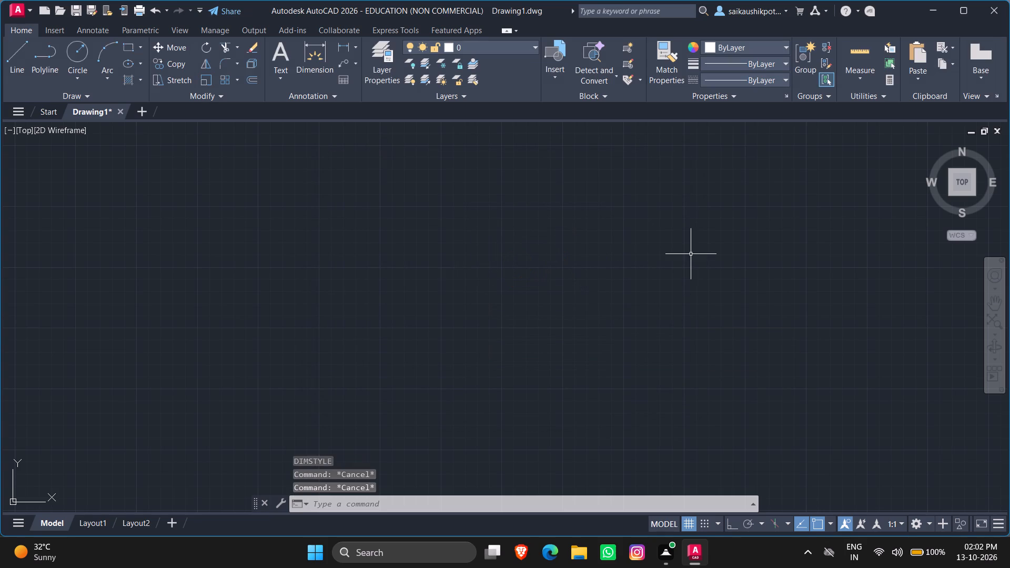
{"action": "key", "text": "Escape"}
{"action": "key", "text": "Escape"}
{"action": "key", "text": "Escape"}
Draw a 12' horizontal line toward the right with Ortho turned on.
{"action": "key", "text": "l"}
{"action": "key", "text": "Return"}
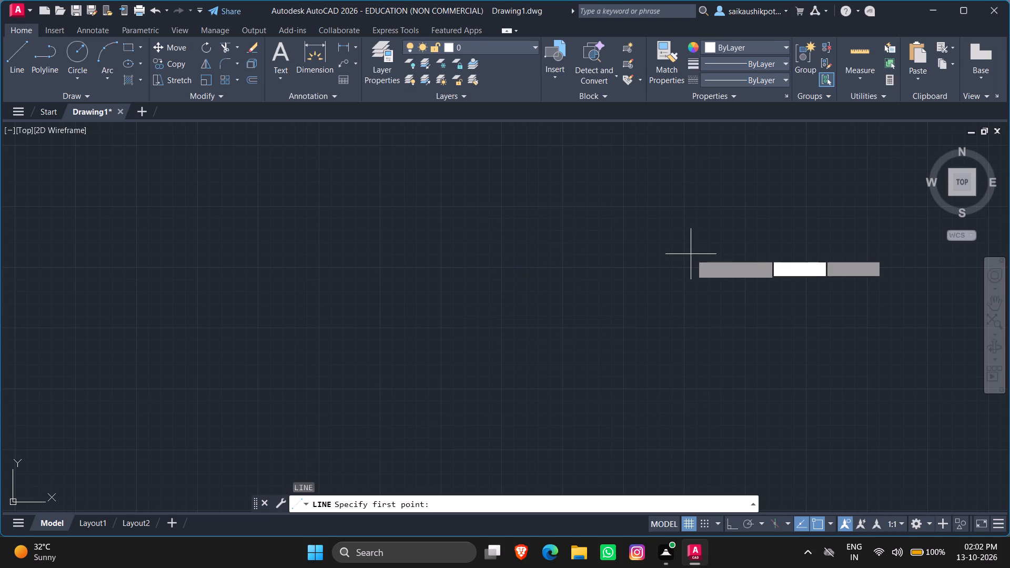
{"action": "key", "text": "F8"}
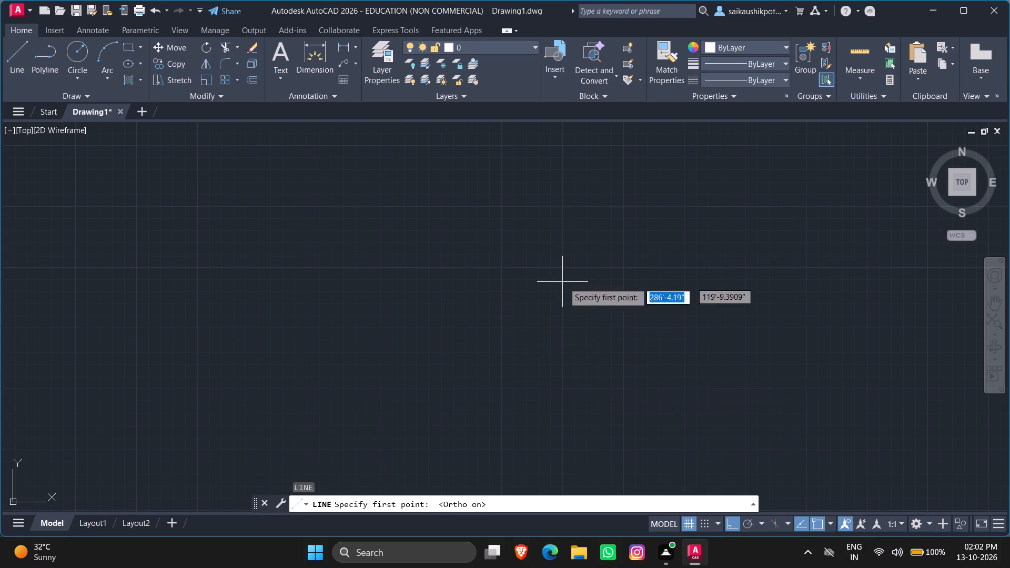
{"action": "left_click", "coordinate": [316, 205]}
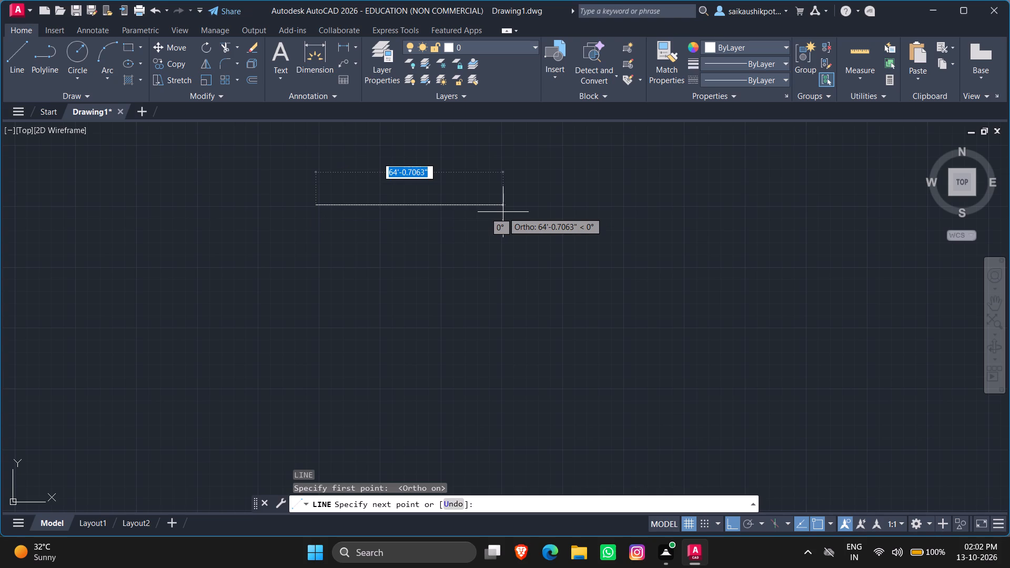
{"action": "type", "text": "12'"}
{"action": "key", "text": "Return"}
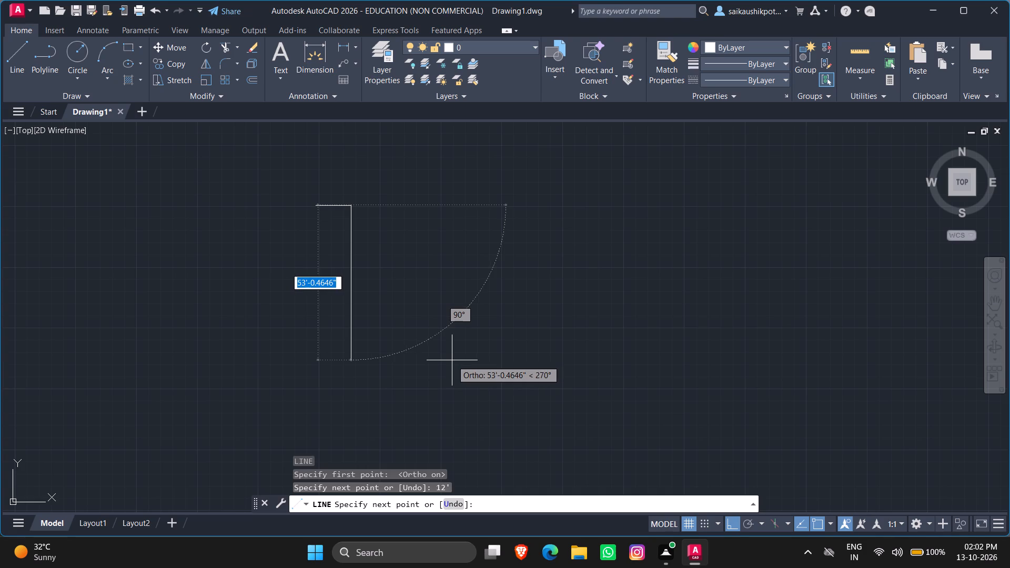
{"action": "key", "text": "Escape"}
Complete the room outline from the 12' line's left end: 14' down, 12' to the right, and up to the line's right end.
{"action": "scroll", "coordinate": [292, 193], "scroll_direction": "up", "scroll_amount": 4}
{"action": "scroll", "coordinate": [468, 338], "scroll_direction": "down", "scroll_amount": 2}
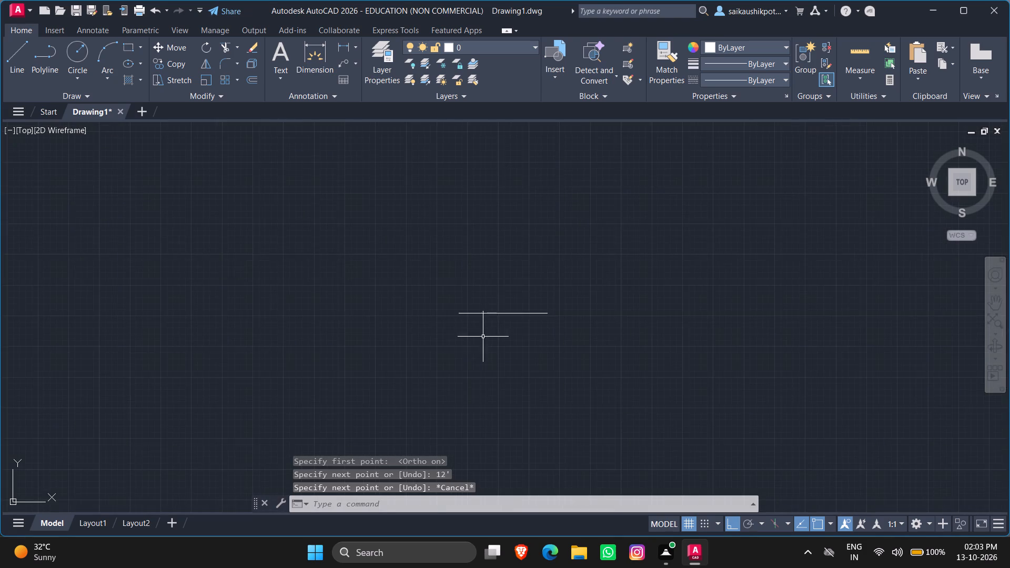
{"action": "scroll", "coordinate": [451, 399], "scroll_direction": "down", "scroll_amount": 1}
{"action": "scroll", "coordinate": [450, 400], "scroll_direction": "up", "scroll_amount": 2}
{"action": "scroll", "coordinate": [496, 316], "scroll_direction": "down", "scroll_amount": 1}
{"action": "scroll", "coordinate": [482, 385], "scroll_direction": "up", "scroll_amount": 2}
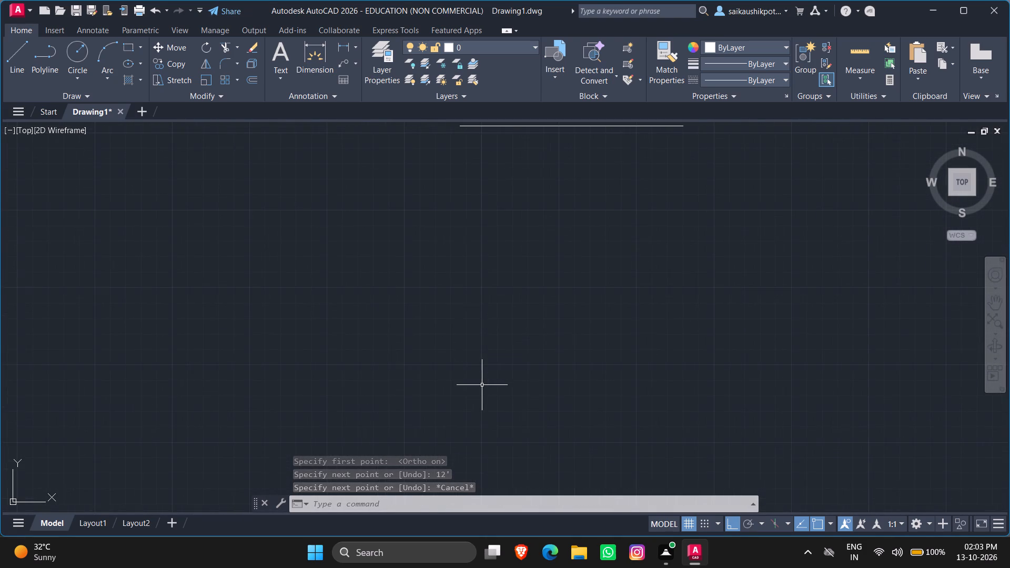
{"action": "scroll", "coordinate": [482, 385], "scroll_direction": "down", "scroll_amount": 1}
{"action": "key", "text": "l"}
{"action": "key", "text": "Return"}
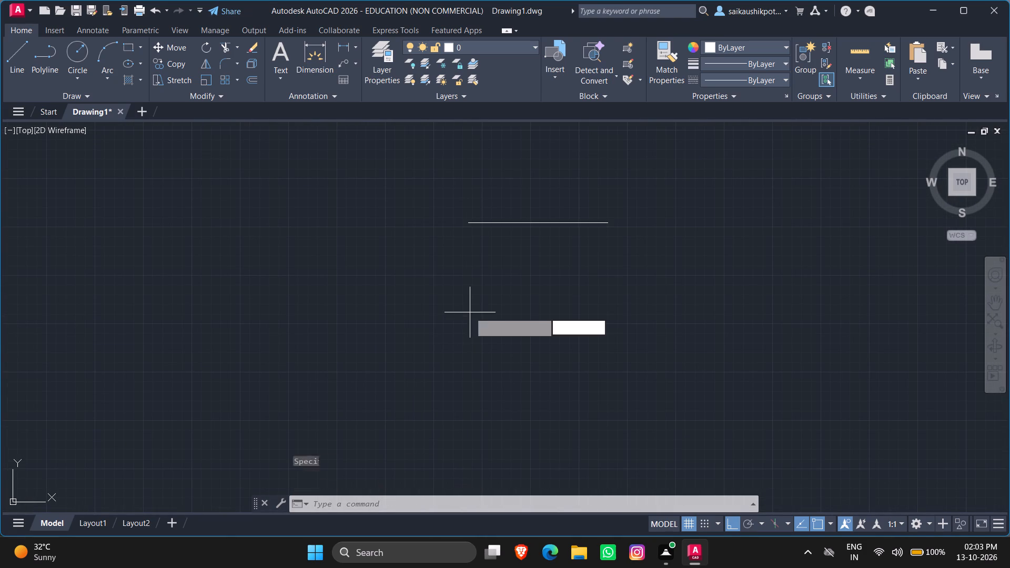
{"action": "left_click", "coordinate": [466, 222]}
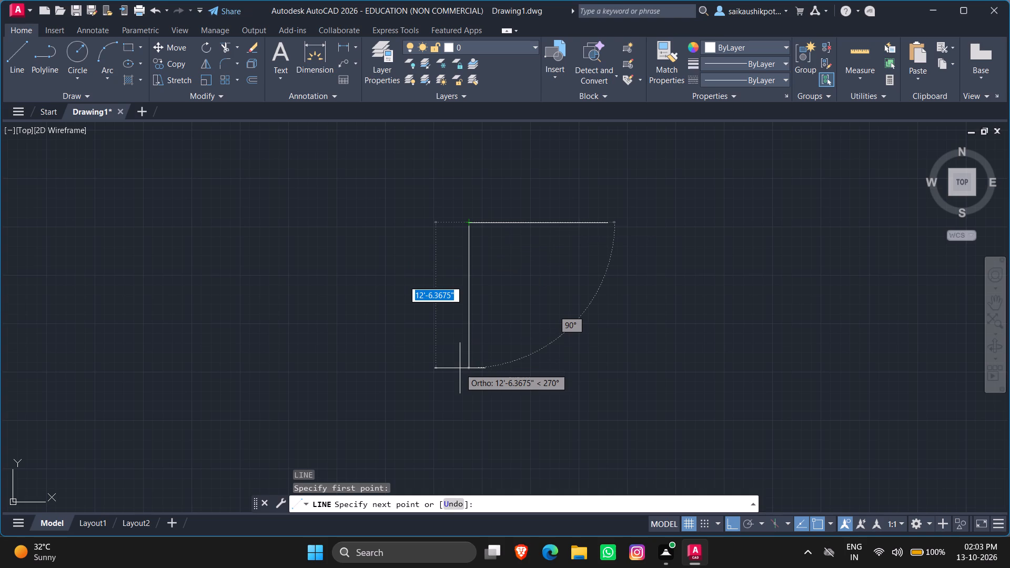
{"action": "type", "text": "14'"}
{"action": "key", "text": "Return"}
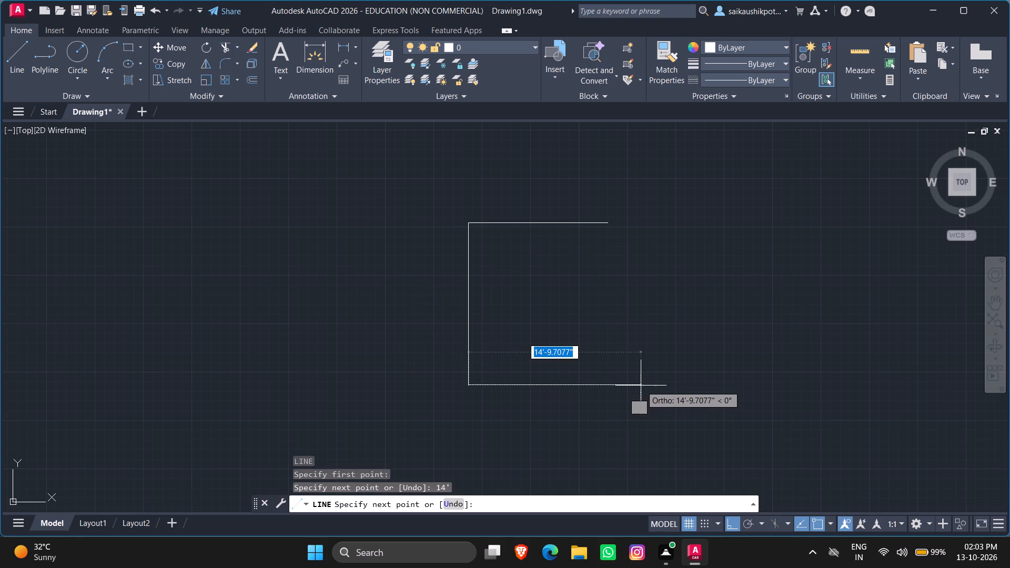
{"action": "type", "text": "12'"}
{"action": "key", "text": "Return"}
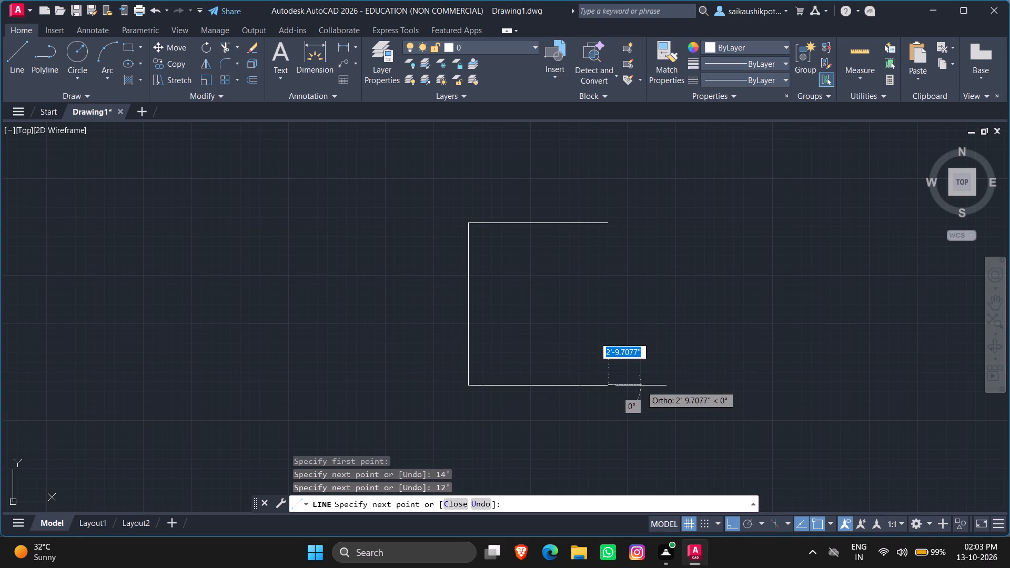
{"action": "left_click", "coordinate": [603, 222]}
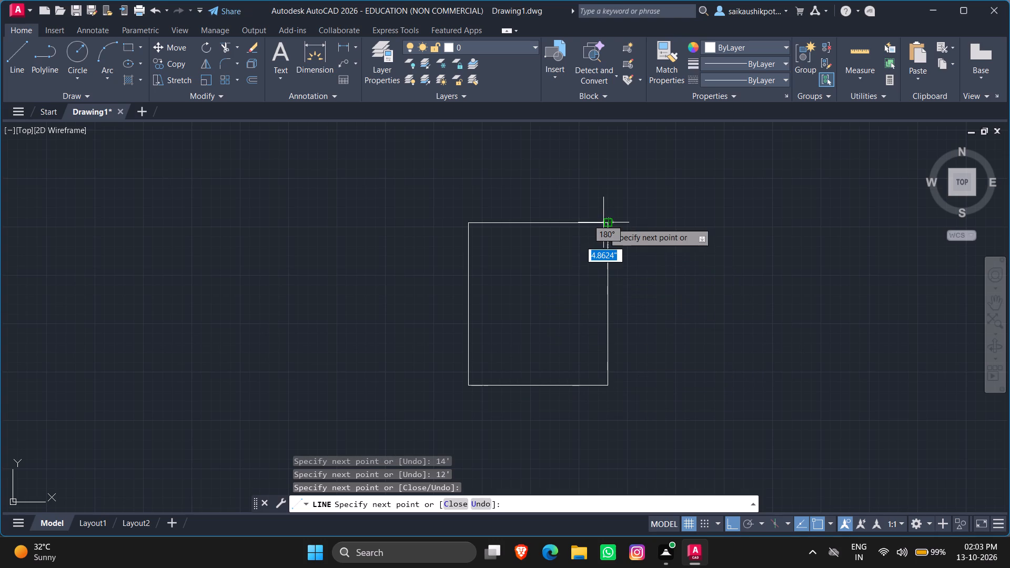
{"action": "key", "text": "Escape"}
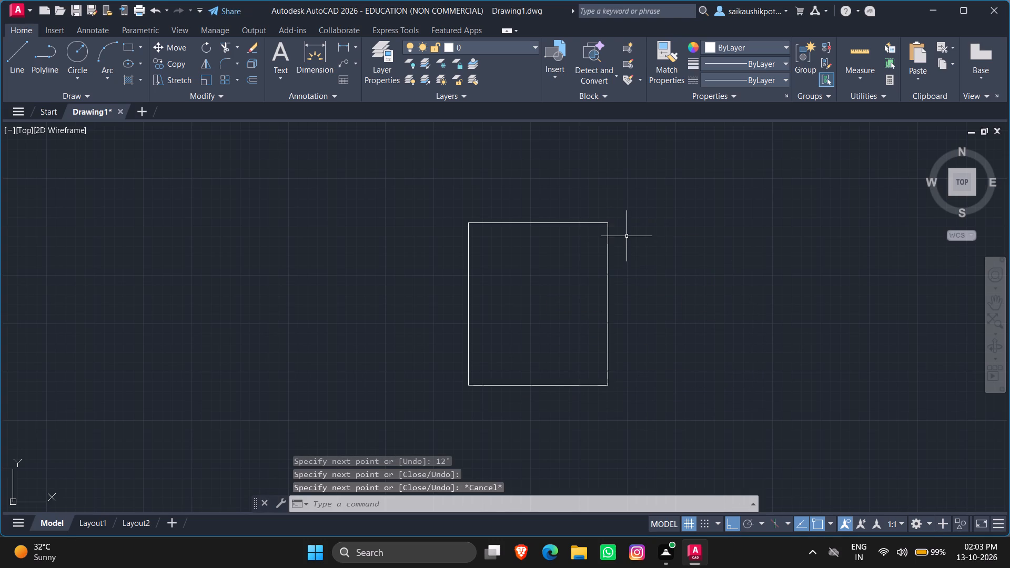
{"action": "key", "text": "Escape"}
{"action": "key", "text": "Escape"}
{"action": "key", "text": "Escape"}
{"action": "key", "text": "Escape"}
{"action": "key", "text": "Escape"}
Offset all four room outline lines 9" outward to form the outer wall faces.
{"action": "key", "text": "o"}
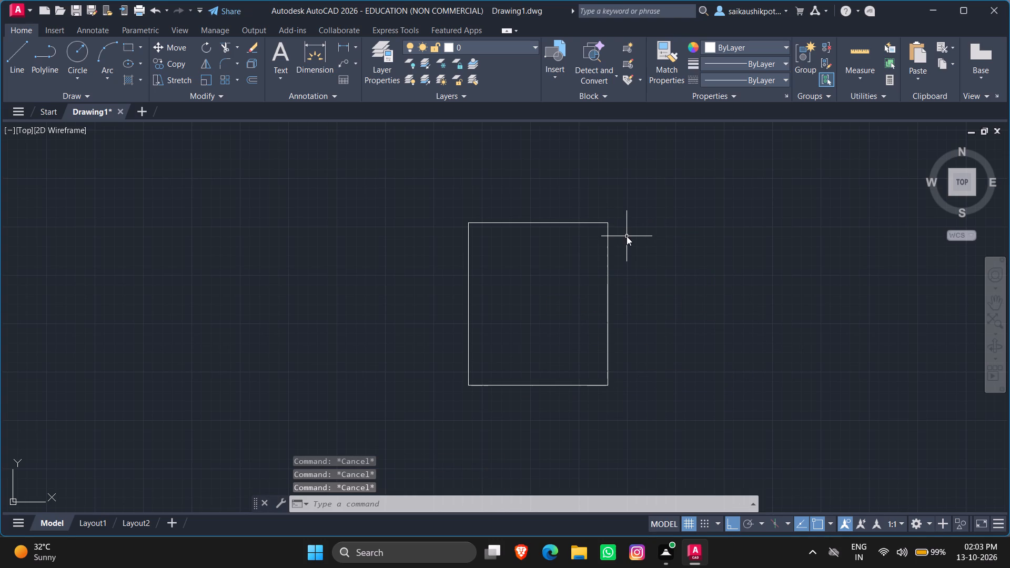
{"action": "key", "text": "Return"}
{"action": "key", "text": "0"}
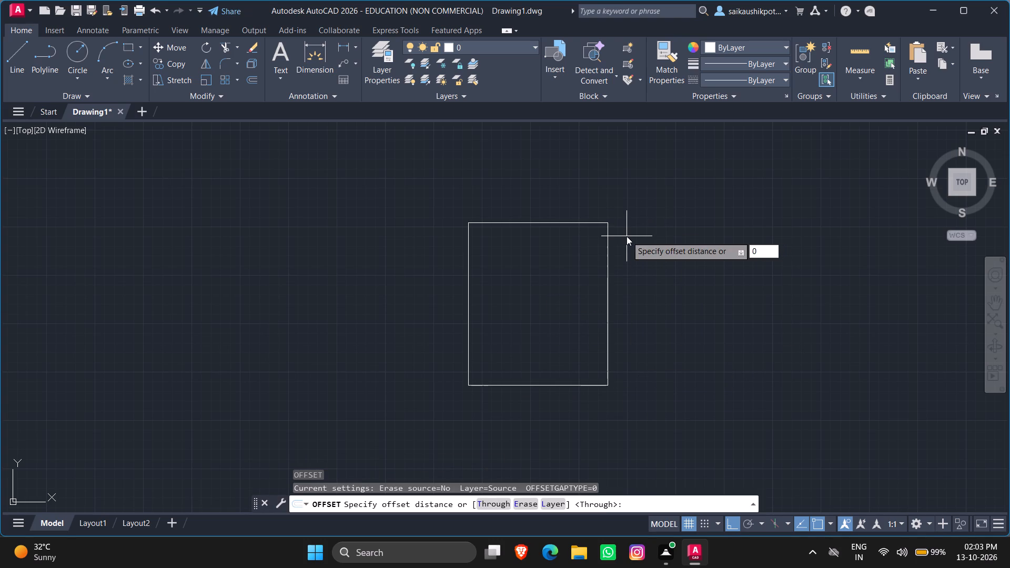
{"action": "key", "text": "BackSpace"}
{"action": "key", "text": "9"}
{"action": "key", "text": "shift+quotedbl"}
{"action": "key", "text": "Return"}
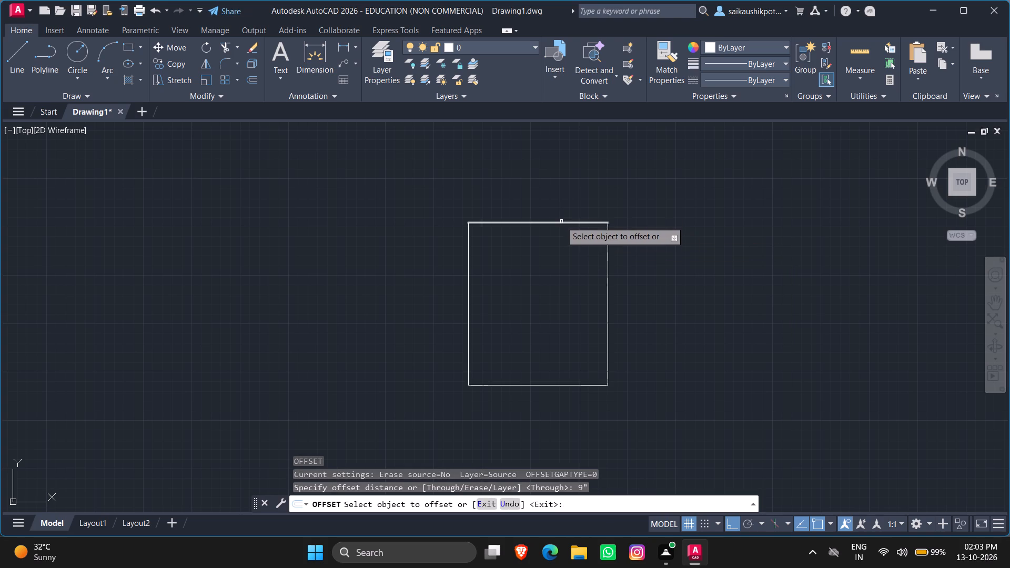
{"action": "left_click", "coordinate": [561, 222]}
{"action": "left_click", "coordinate": [568, 179]}
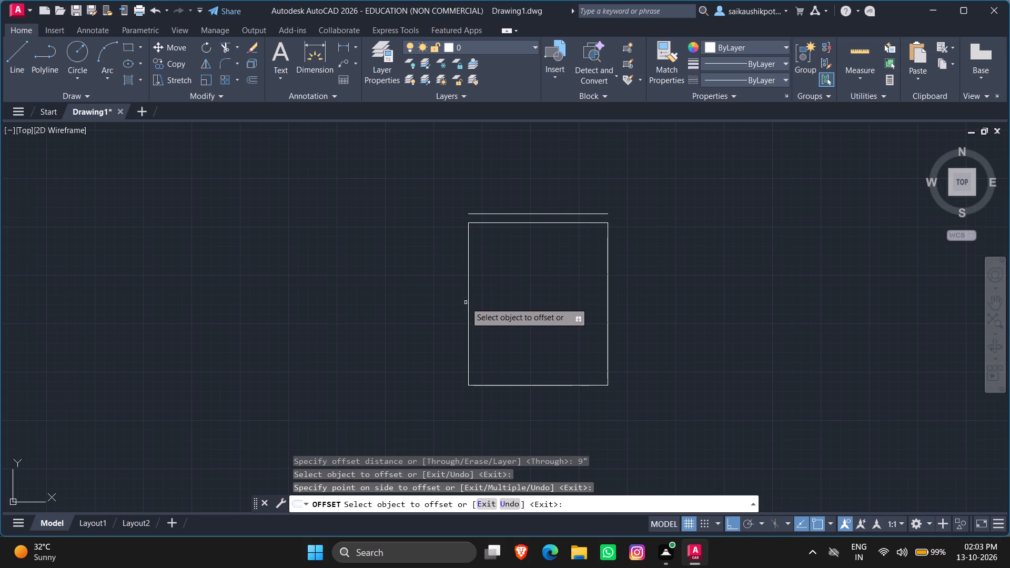
{"action": "left_click", "coordinate": [468, 303]}
{"action": "left_click", "coordinate": [443, 307]}
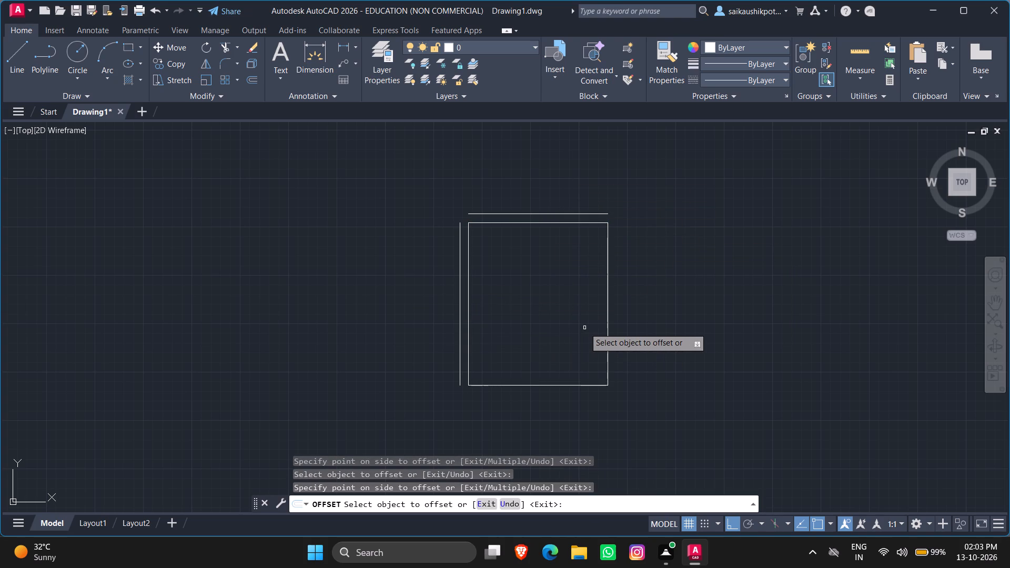
{"action": "left_click", "coordinate": [609, 324]}
{"action": "left_click", "coordinate": [660, 323]}
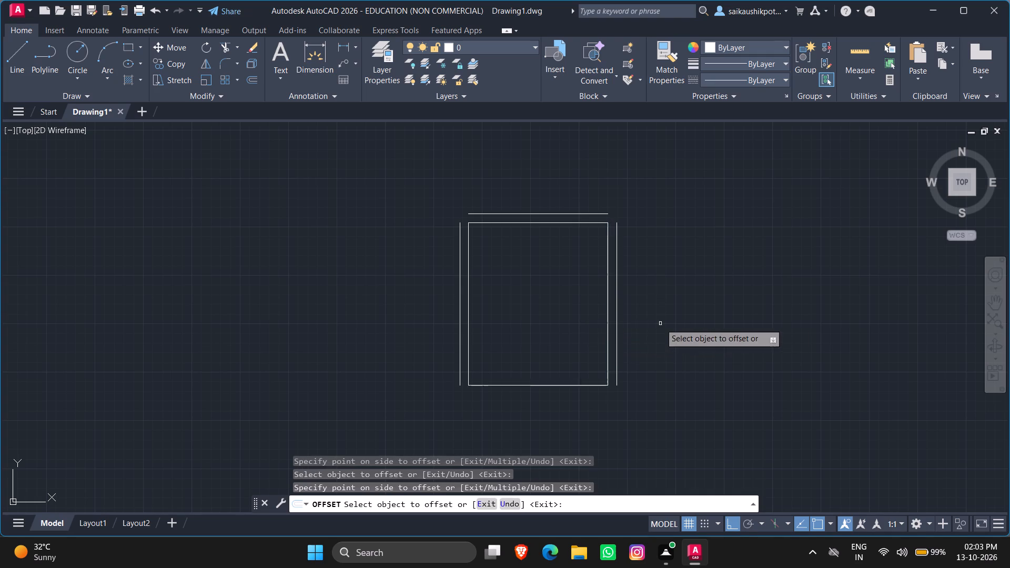
{"action": "left_click", "coordinate": [550, 386]}
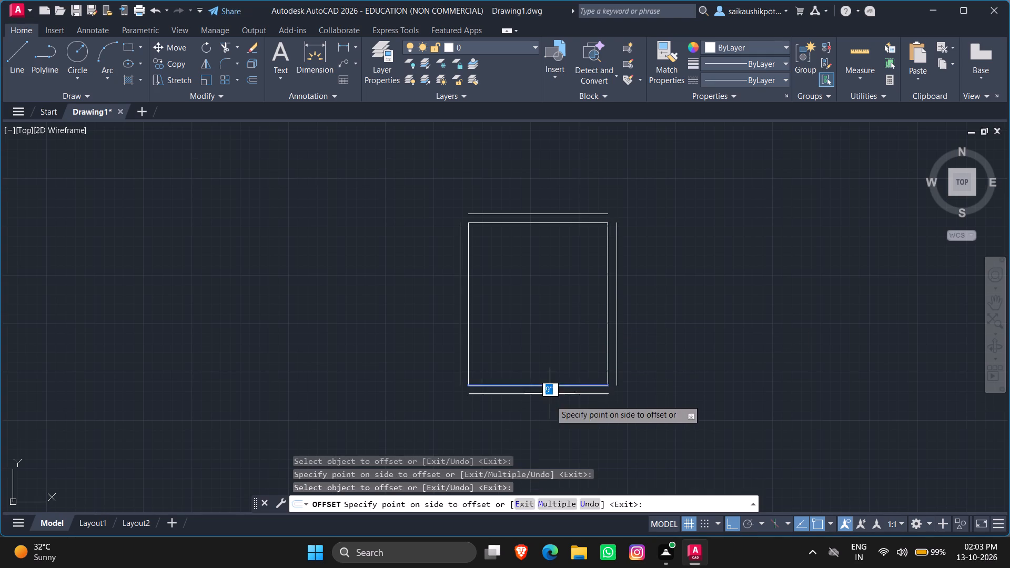
{"action": "left_click", "coordinate": [552, 412]}
{"action": "key", "text": "Escape"}
{"action": "key", "text": "Escape"}
{"action": "key", "text": "Escape"}
{"action": "key", "text": "Escape"}
{"action": "key", "text": "Escape"}
{"action": "key", "text": "Escape"}
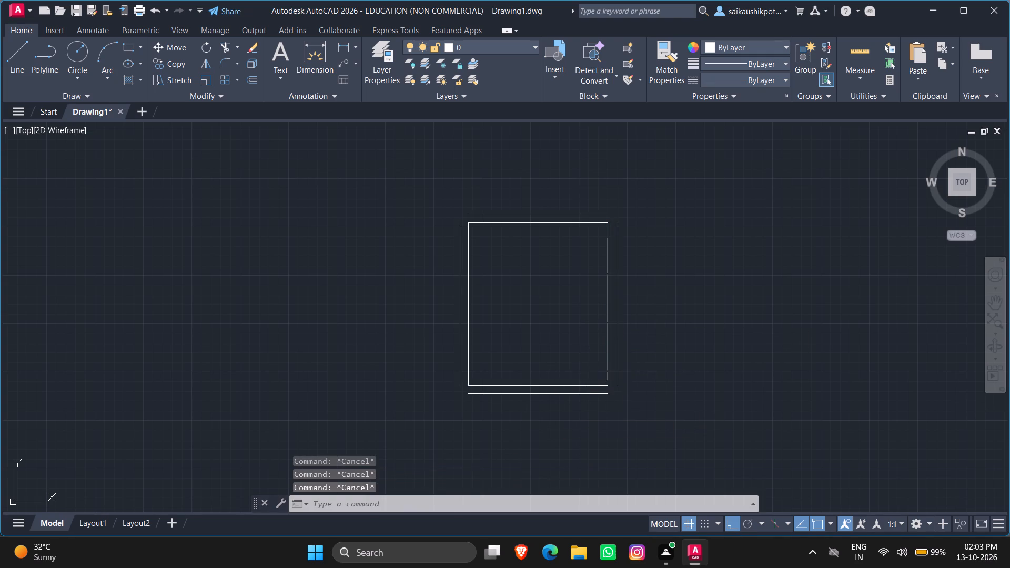
{"action": "key", "text": "Escape"}
{"action": "key", "text": "Escape"}
{"action": "key", "text": "Escape"}
{"action": "key", "text": "Escape"}
{"action": "key", "text": "Escape"}
Fillet the offset lines at all four outer corners with zero radius to close the outer wall outline.
{"action": "type", "text": "FILLET"}
{"action": "key", "text": "Return"}
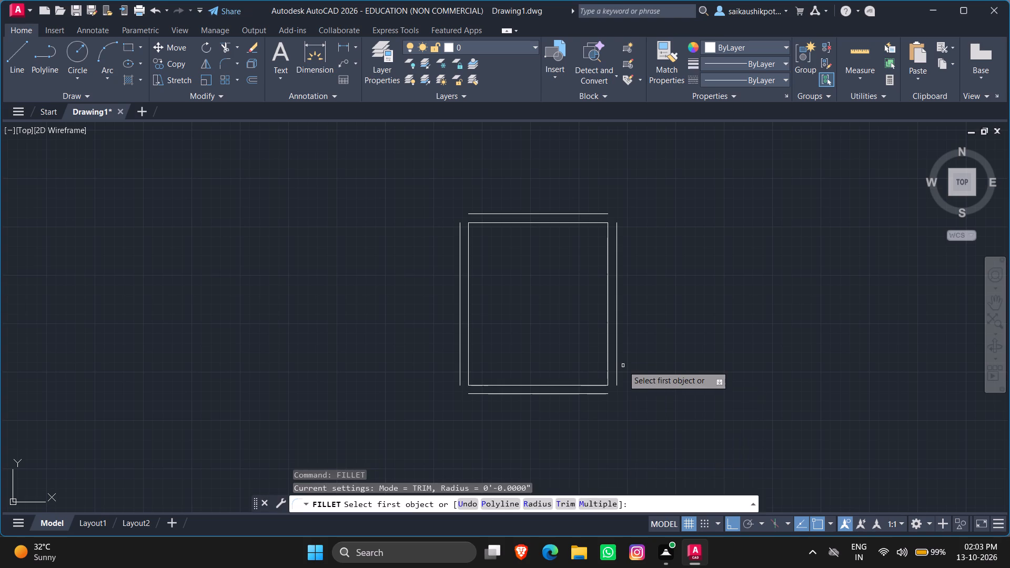
{"action": "left_click", "coordinate": [615, 367]}
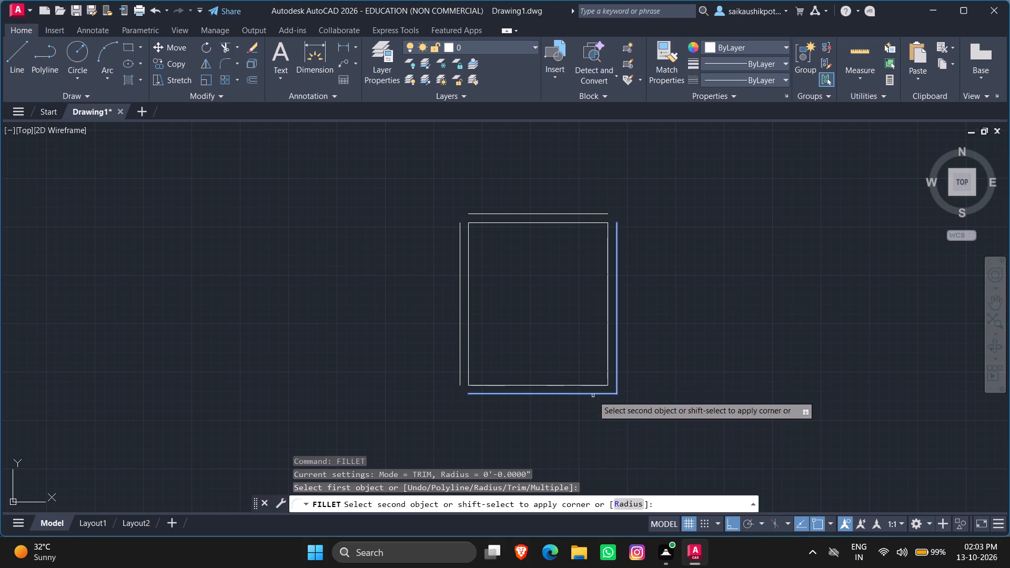
{"action": "left_click", "coordinate": [593, 395]}
{"action": "key", "text": "space"}
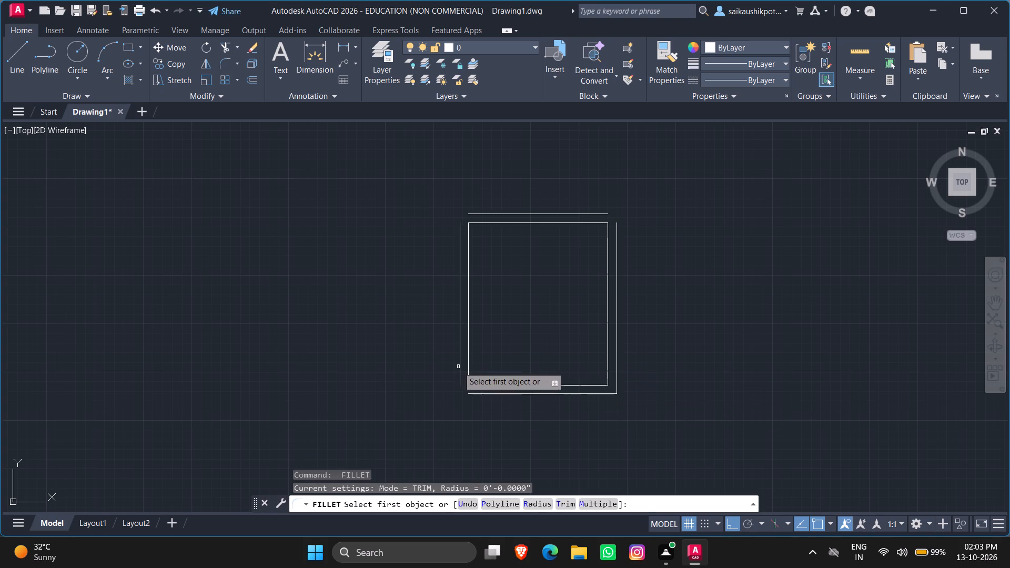
{"action": "left_click", "coordinate": [458, 367]}
{"action": "left_click", "coordinate": [474, 394]}
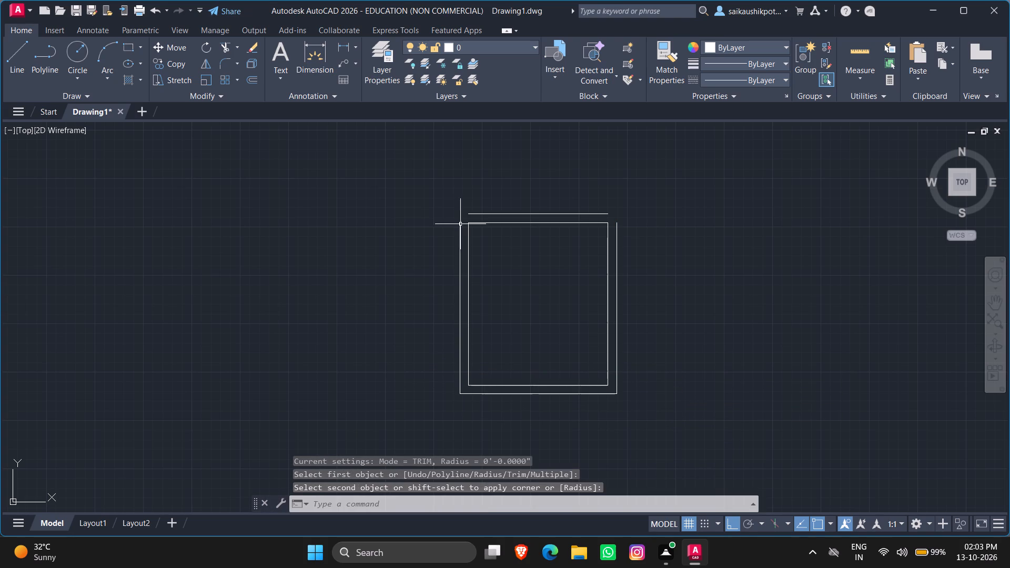
{"action": "key", "text": "space"}
{"action": "left_click", "coordinate": [487, 212]}
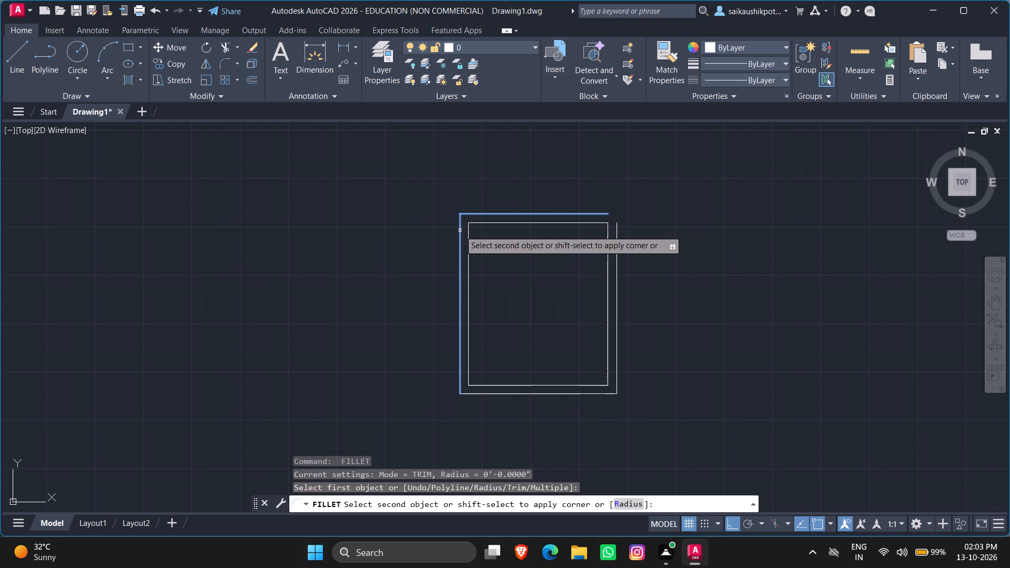
{"action": "left_click", "coordinate": [461, 230]}
{"action": "key", "text": "space"}
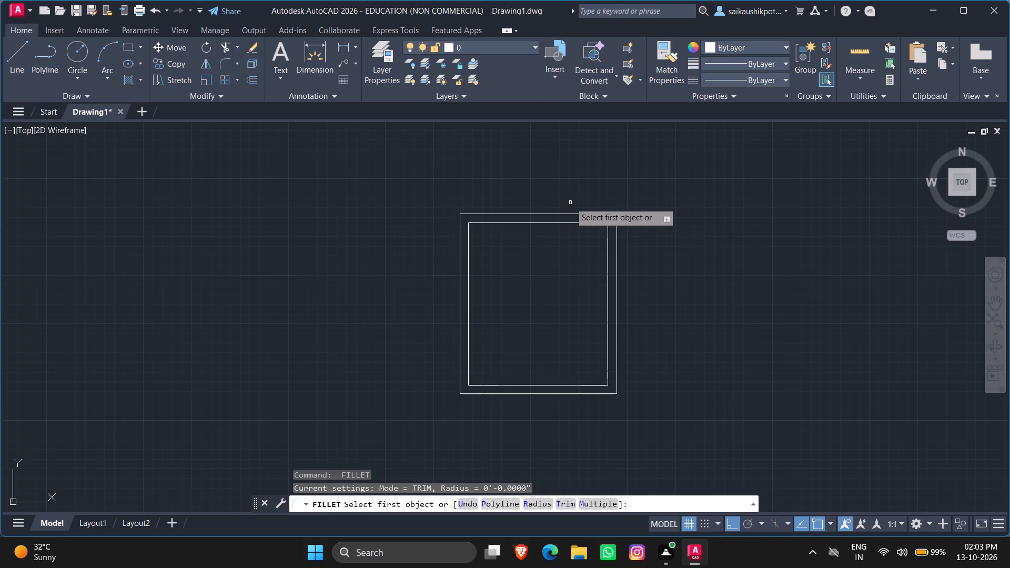
{"action": "left_click", "coordinate": [580, 212]}
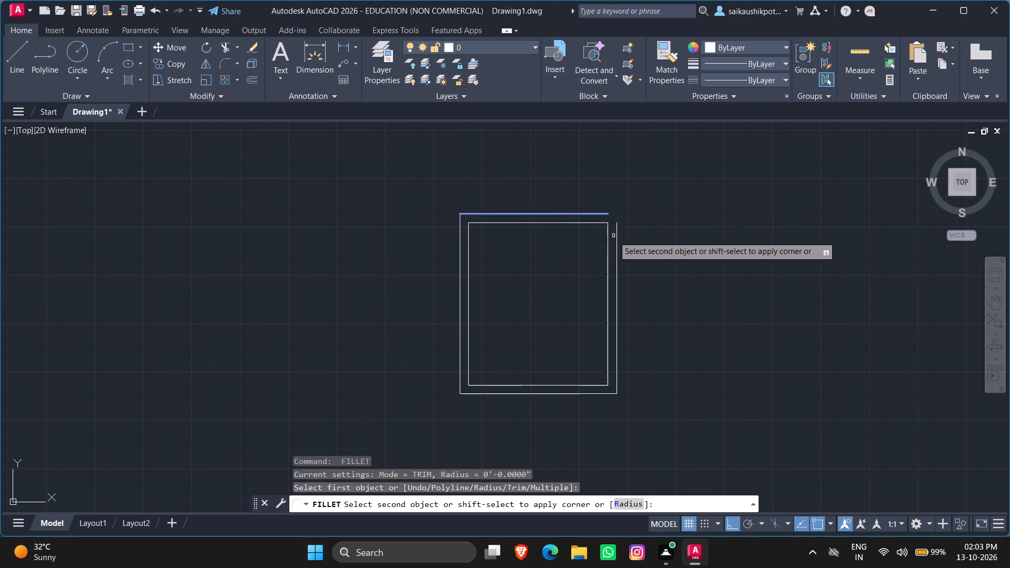
{"action": "left_click", "coordinate": [617, 242]}
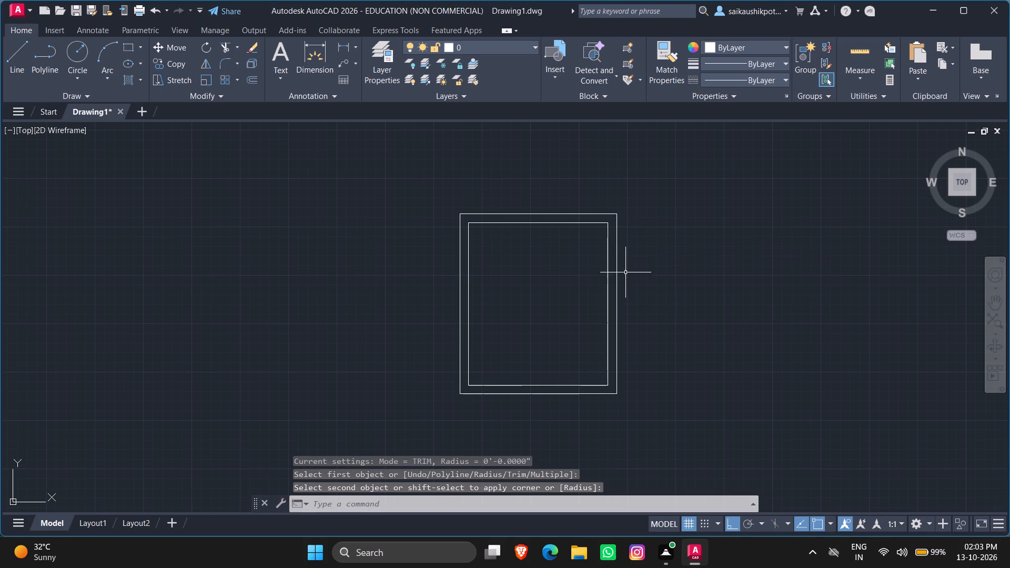
{"action": "key", "text": "Escape"}
{"action": "key", "text": "Escape"}
{"action": "key", "text": "Escape"}
{"action": "key", "text": "Escape"}
{"action": "key", "text": "Escape"}
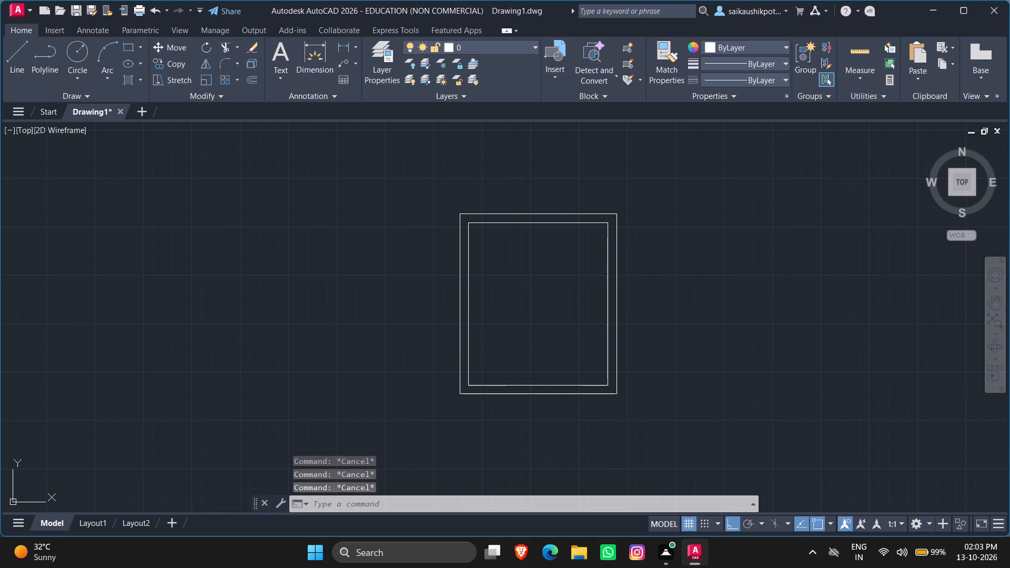
{"action": "key", "text": "Escape"}
{"action": "key", "text": "Escape"}
{"action": "key", "text": "Escape"}
{"action": "key", "text": "Escape"}
Offset the right outer wall line 5' to the right, outside the room.
{"action": "key", "text": "o"}
{"action": "key", "text": "Return"}
{"action": "type", "text": "5'"}
{"action": "key", "text": "Return"}
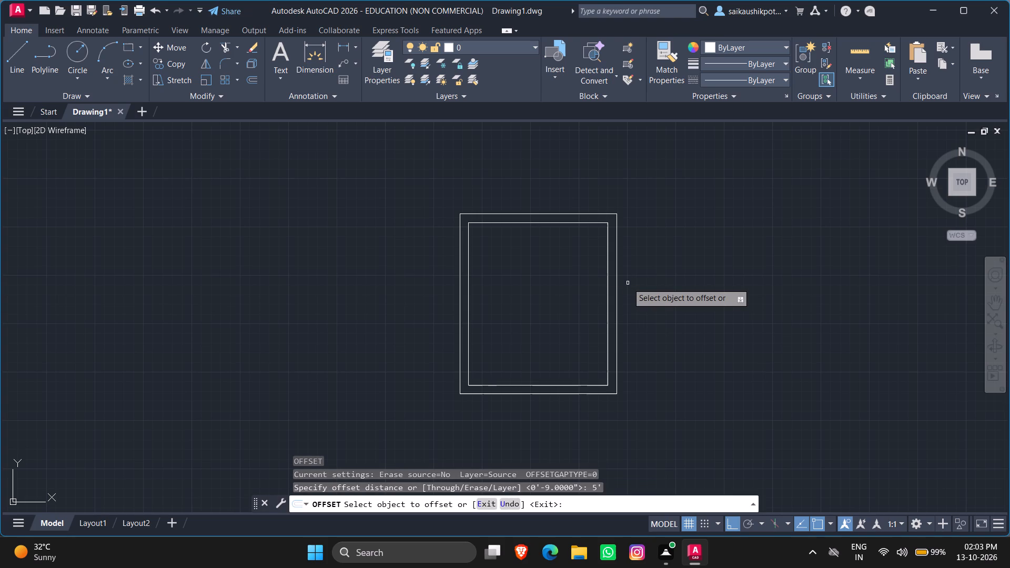
{"action": "left_click", "coordinate": [617, 286]}
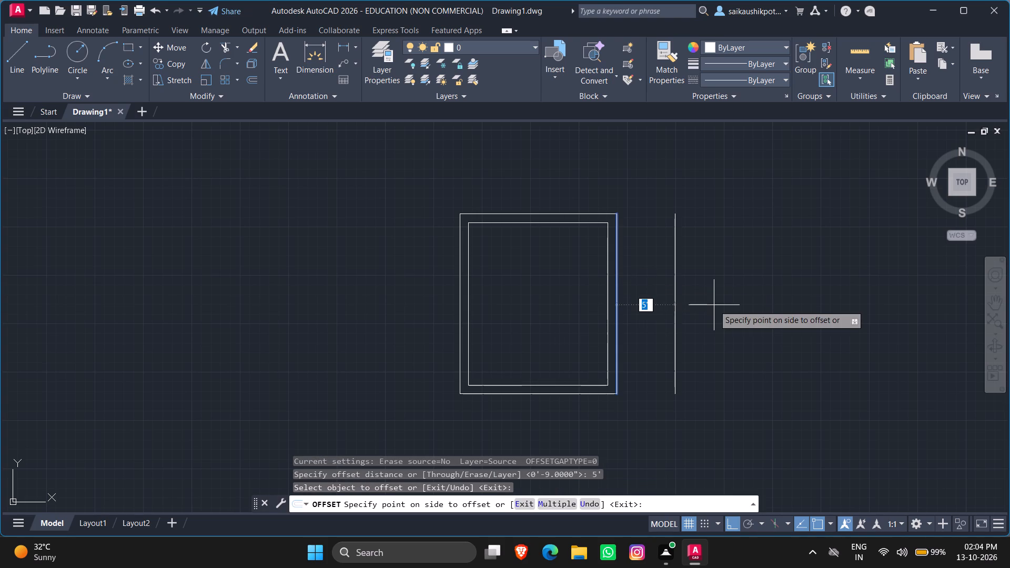
{"action": "left_click", "coordinate": [714, 305]}
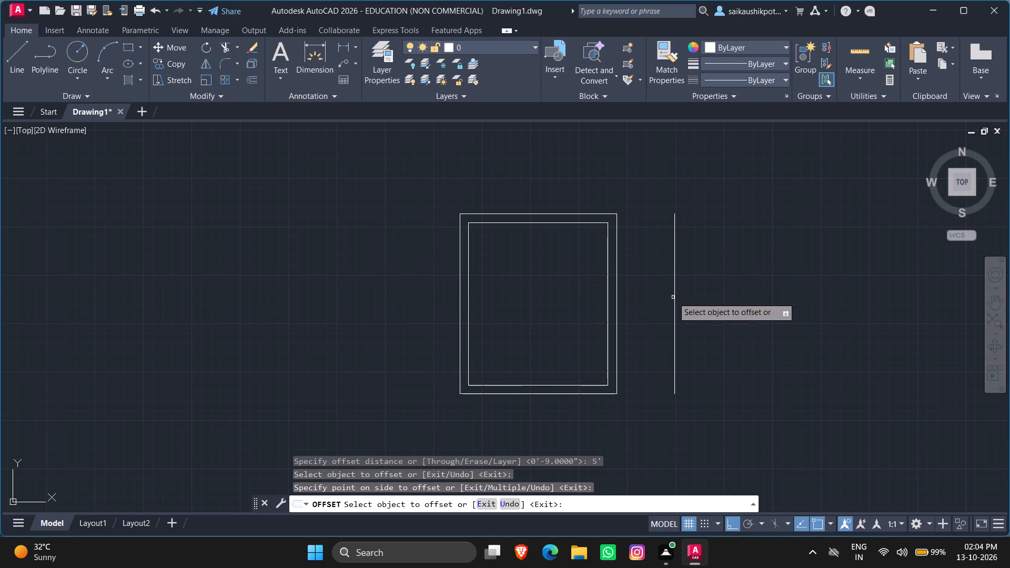
Offset the new detached vertical line 9" to the right to give it a wall thickness.
{"action": "left_click", "coordinate": [674, 298]}
{"action": "type", "text": "9\""}
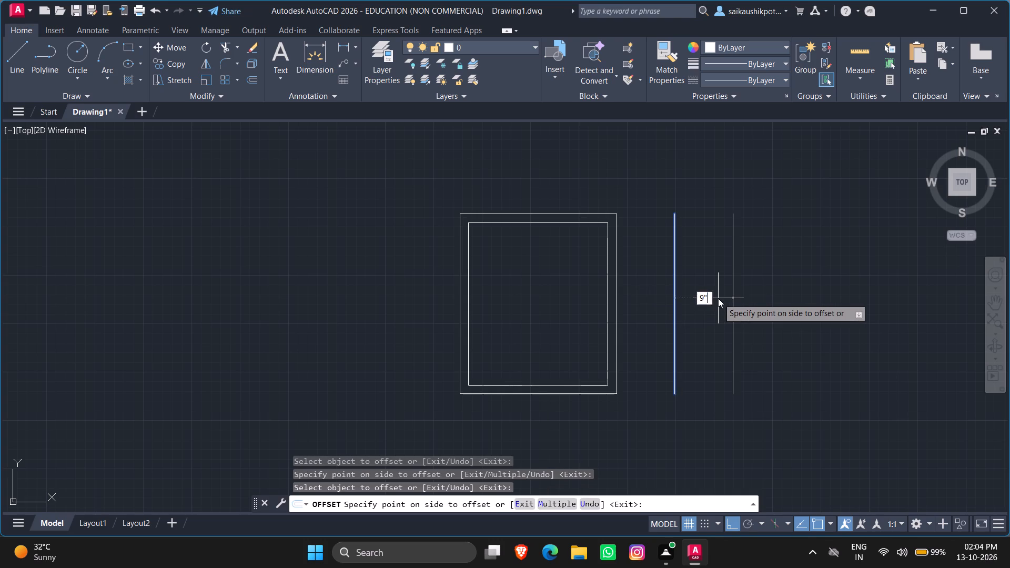
{"action": "key", "text": "Return"}
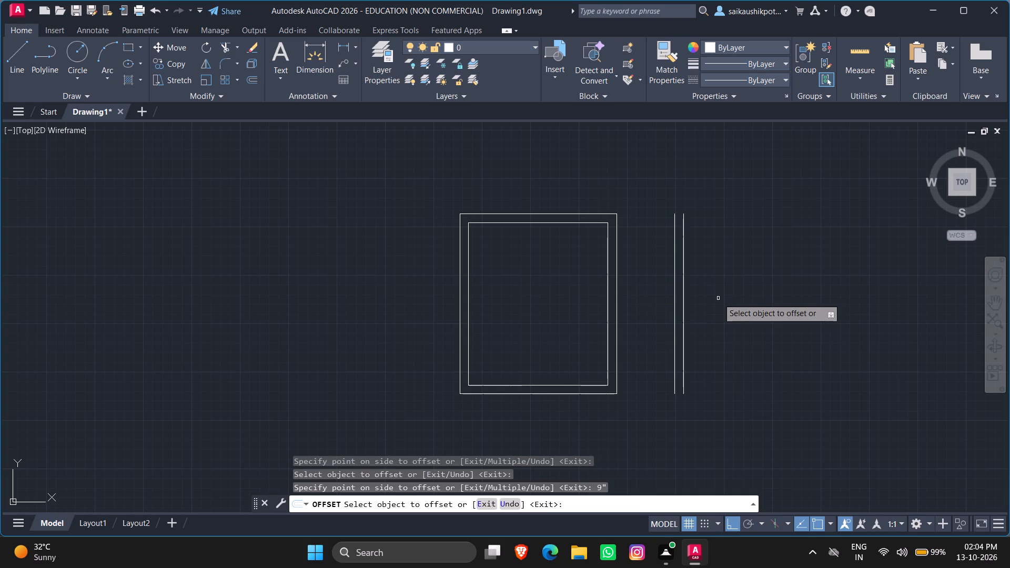
Offset the rightmost vertical wall line 12' to the right.
{"action": "scroll", "coordinate": [368, 289], "scroll_direction": "down", "scroll_amount": 1}
{"action": "scroll", "coordinate": [562, 295], "scroll_direction": "up", "scroll_amount": 1}
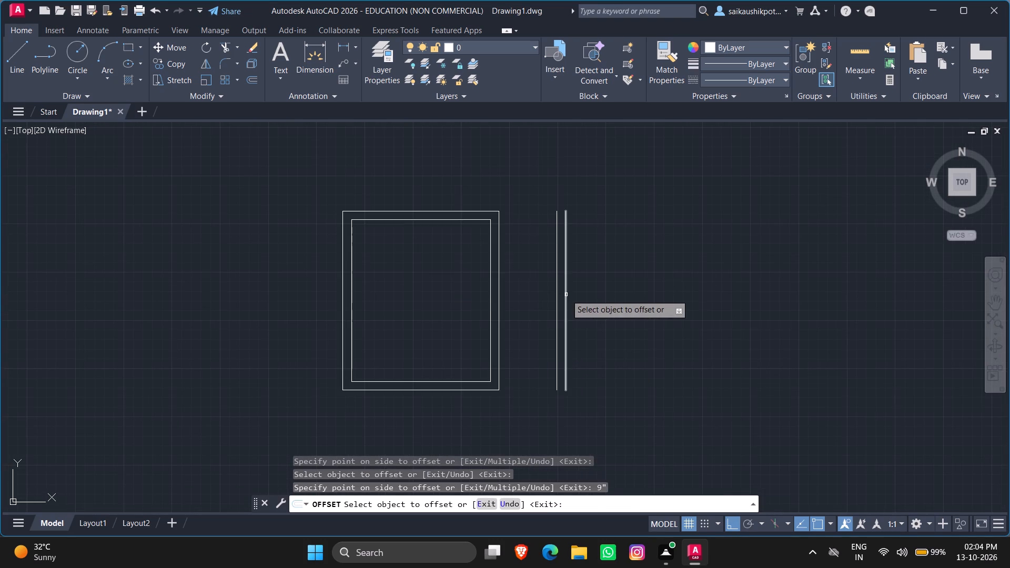
{"action": "left_click_drag", "start_coordinate": [566, 295], "coordinate": [571, 294]}
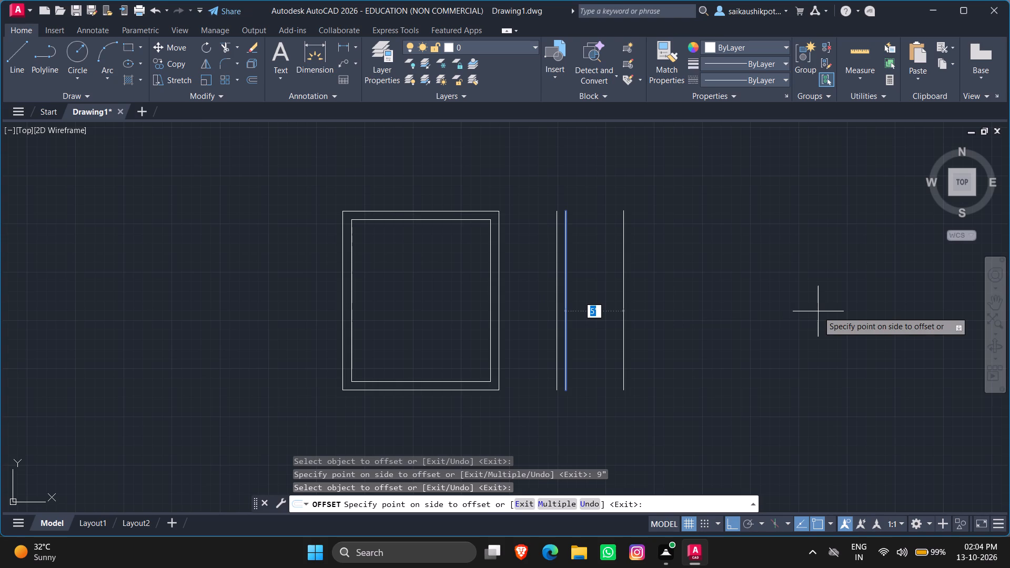
{"action": "type", "text": "12"}
{"action": "key", "text": "apostrophe"}
{"action": "key", "text": "Return"}
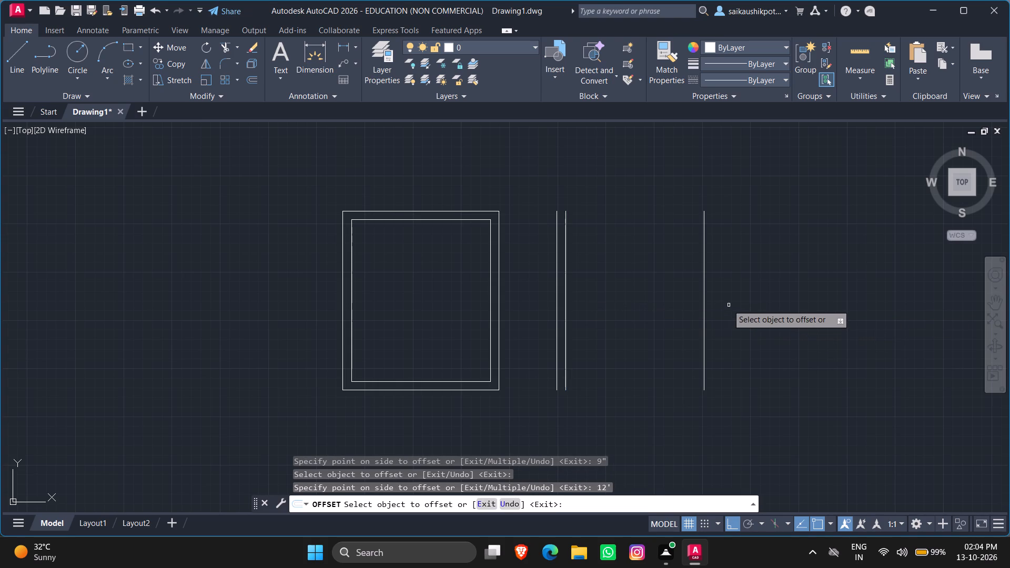
Offset the new rightmost vertical line 9" to the right to give that wall its thickness.
{"action": "left_click", "coordinate": [704, 303]}
{"action": "type", "text": "9\""}
{"action": "key", "text": "Return"}
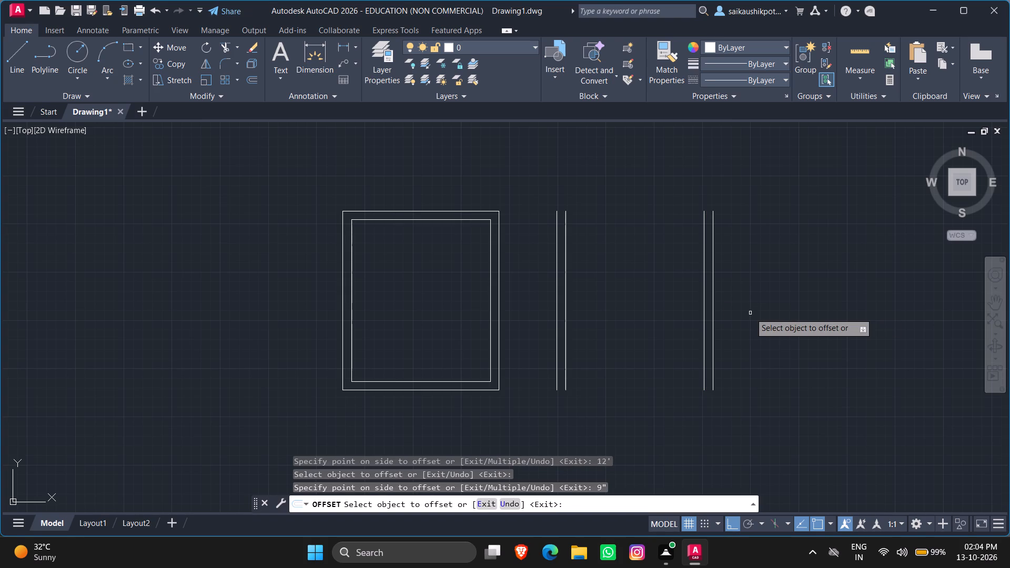
Offset the right face of the newest wall 5' to the right.
{"action": "left_click", "coordinate": [714, 295]}
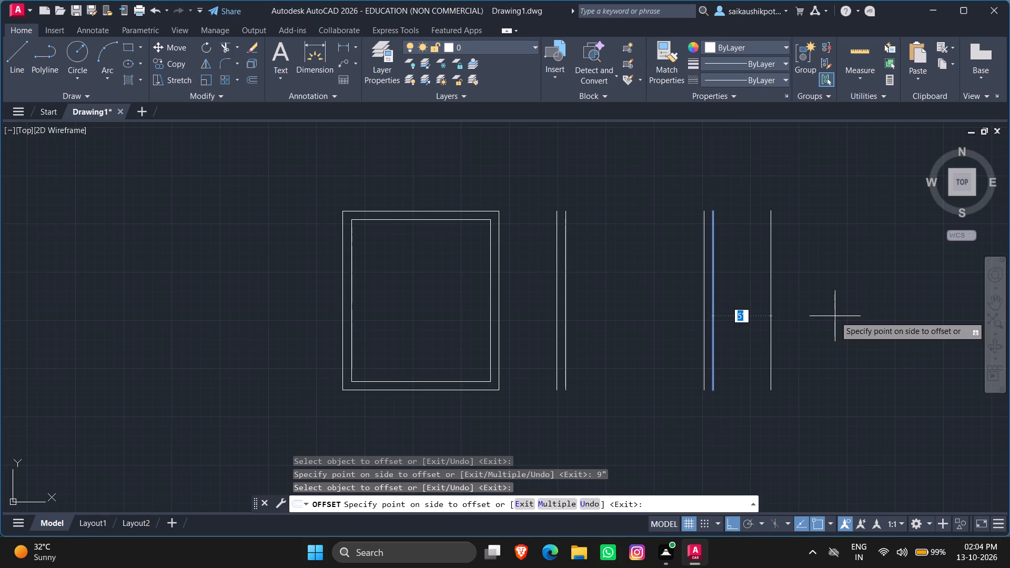
{"action": "left_click", "coordinate": [835, 316]}
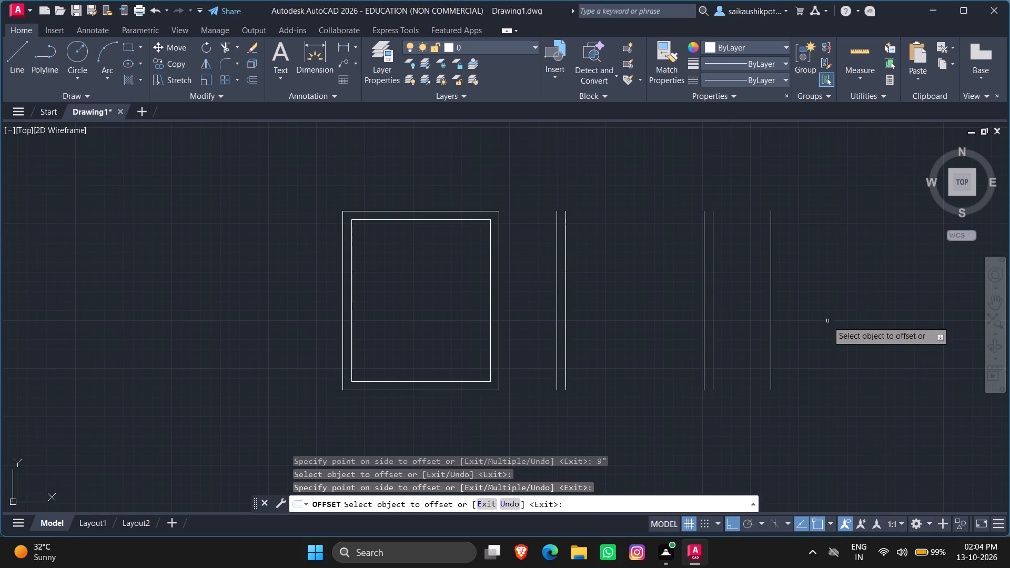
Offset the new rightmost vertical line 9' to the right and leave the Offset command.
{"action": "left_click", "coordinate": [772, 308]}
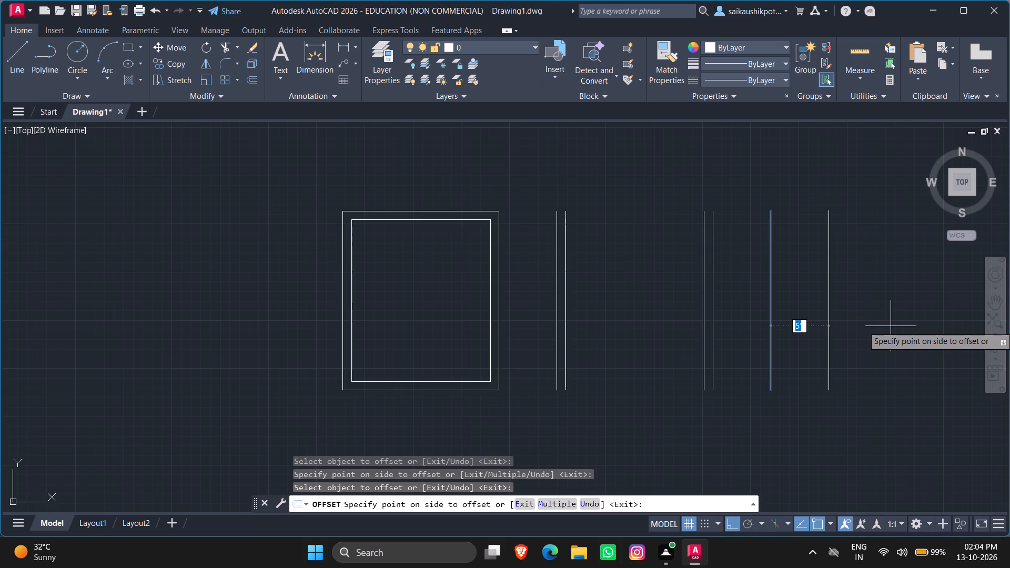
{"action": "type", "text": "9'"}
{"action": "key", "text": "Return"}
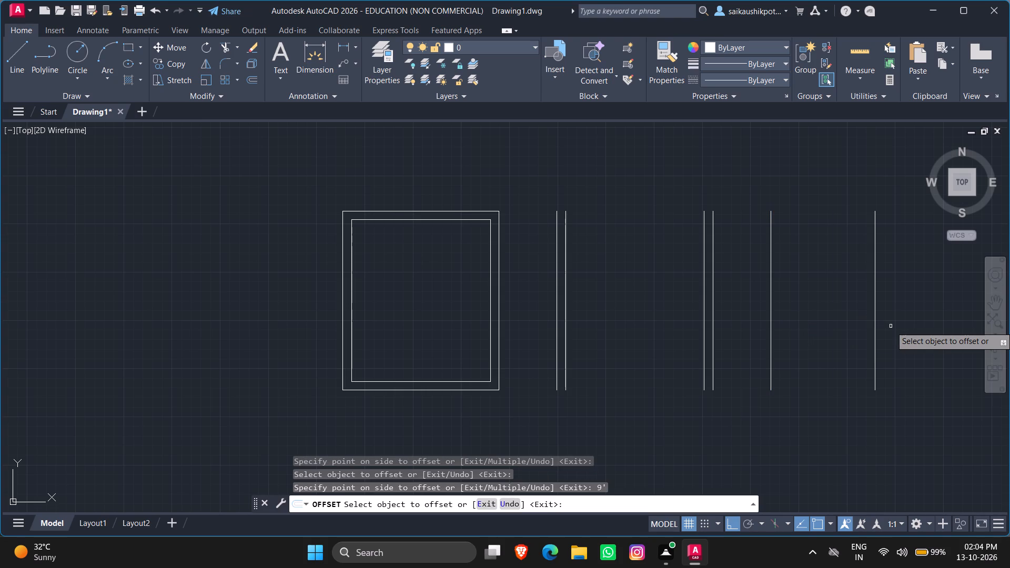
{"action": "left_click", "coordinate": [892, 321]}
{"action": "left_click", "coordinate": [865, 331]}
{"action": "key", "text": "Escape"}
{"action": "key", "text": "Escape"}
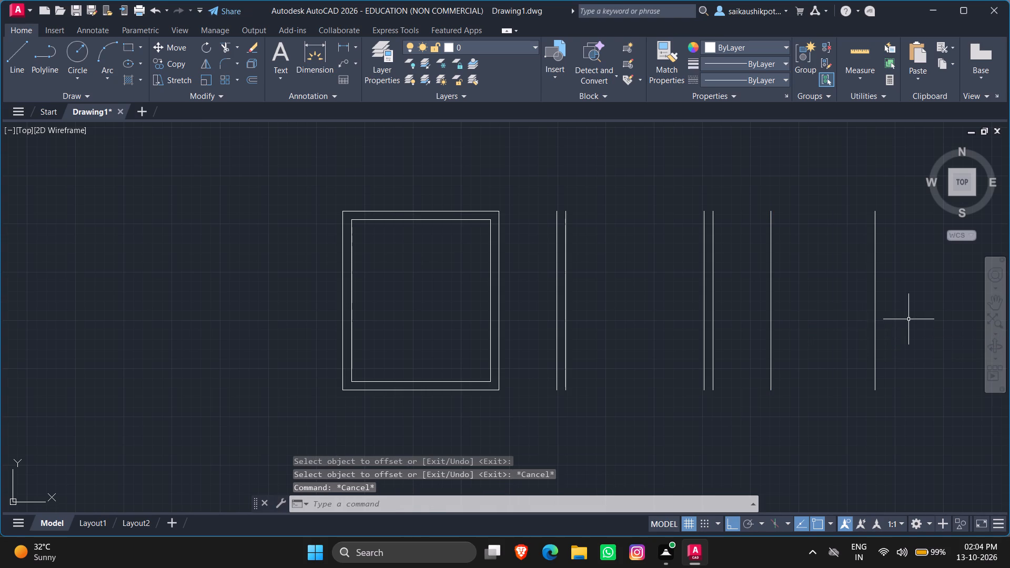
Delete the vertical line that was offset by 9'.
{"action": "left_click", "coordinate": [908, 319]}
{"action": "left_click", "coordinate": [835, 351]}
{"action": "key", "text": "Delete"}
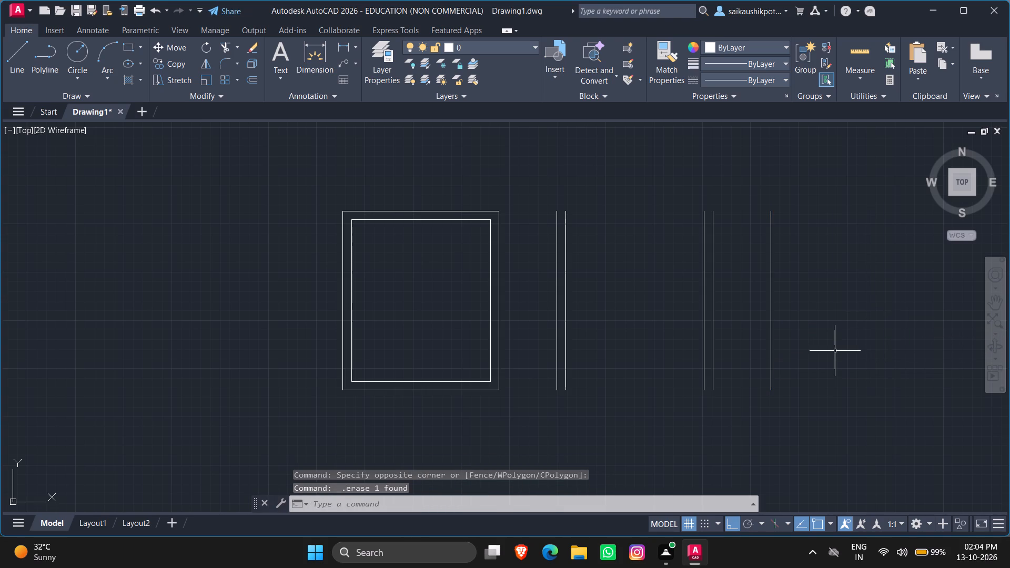
Offset the rightmost vertical line 9" to the right to form the third detached wall.
{"action": "key", "text": "o"}
{"action": "key", "text": "Return"}
{"action": "type", "text": "9\""}
{"action": "key", "text": "Return"}
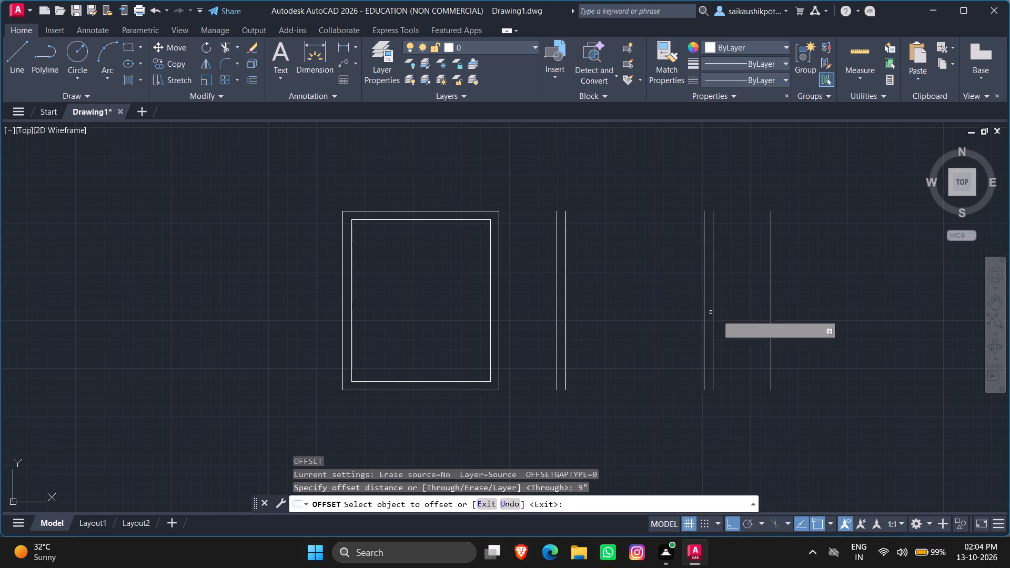
{"action": "left_click", "coordinate": [772, 341]}
{"action": "left_click", "coordinate": [812, 354]}
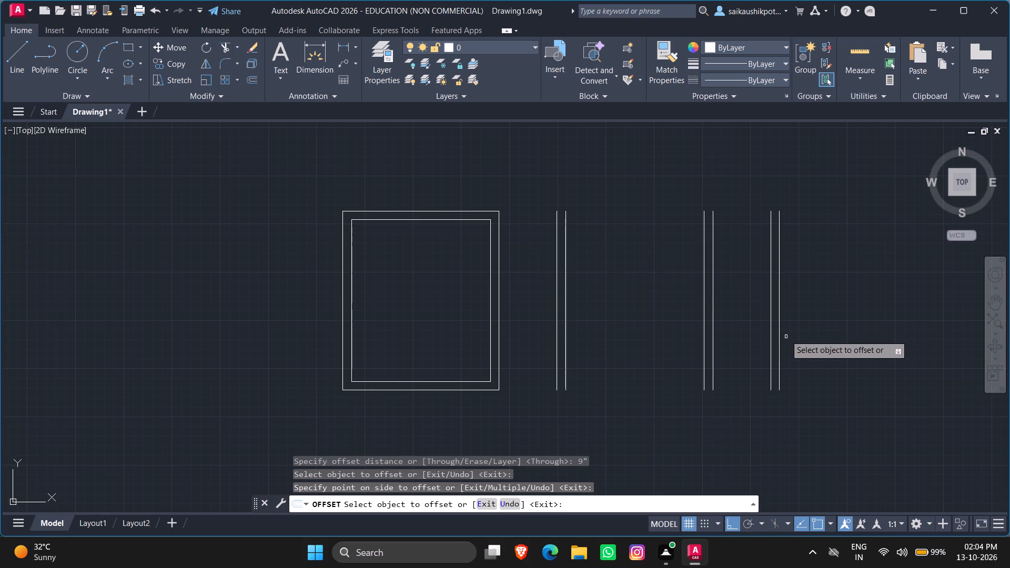
Offset the right face of the third detached wall 11' to the right.
{"action": "scroll", "coordinate": [784, 318], "scroll_direction": "up", "scroll_amount": 1}
{"action": "scroll", "coordinate": [784, 318], "scroll_direction": "down", "scroll_amount": 2}
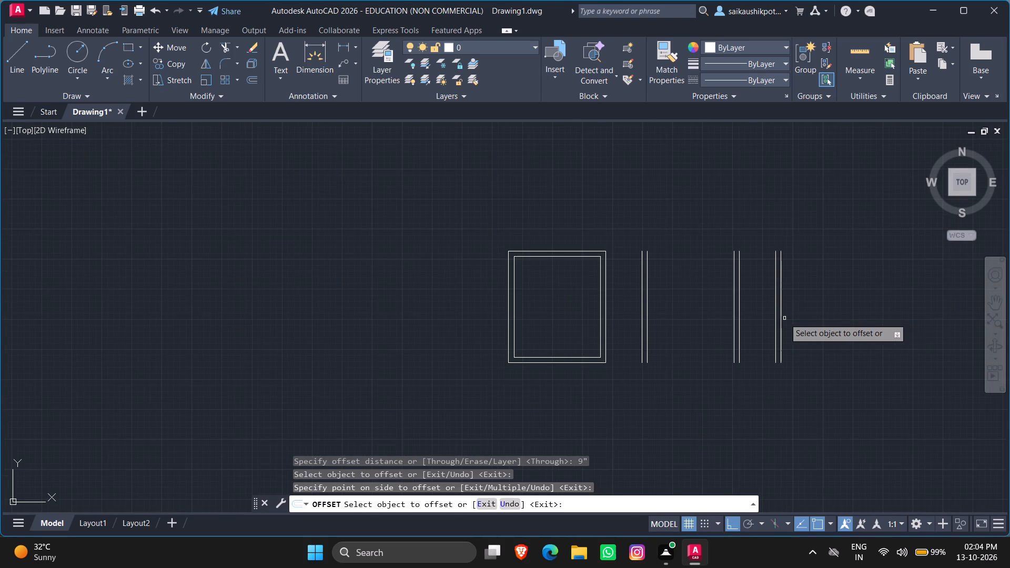
{"action": "scroll", "coordinate": [814, 326], "scroll_direction": "down", "scroll_amount": 1}
{"action": "scroll", "coordinate": [832, 316], "scroll_direction": "up", "scroll_amount": 4}
{"action": "scroll", "coordinate": [787, 312], "scroll_direction": "down", "scroll_amount": 3}
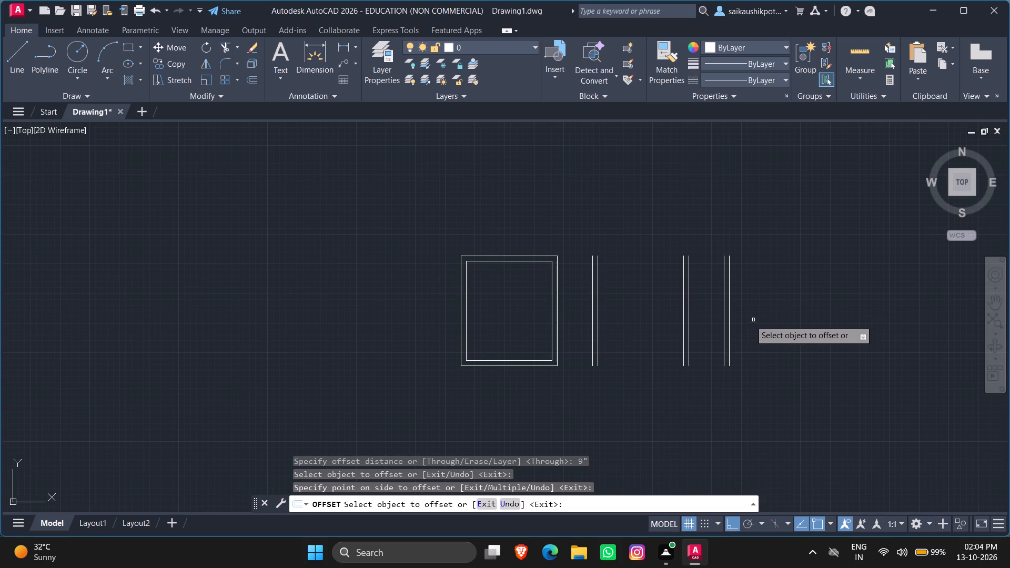
{"action": "left_click", "coordinate": [731, 317]}
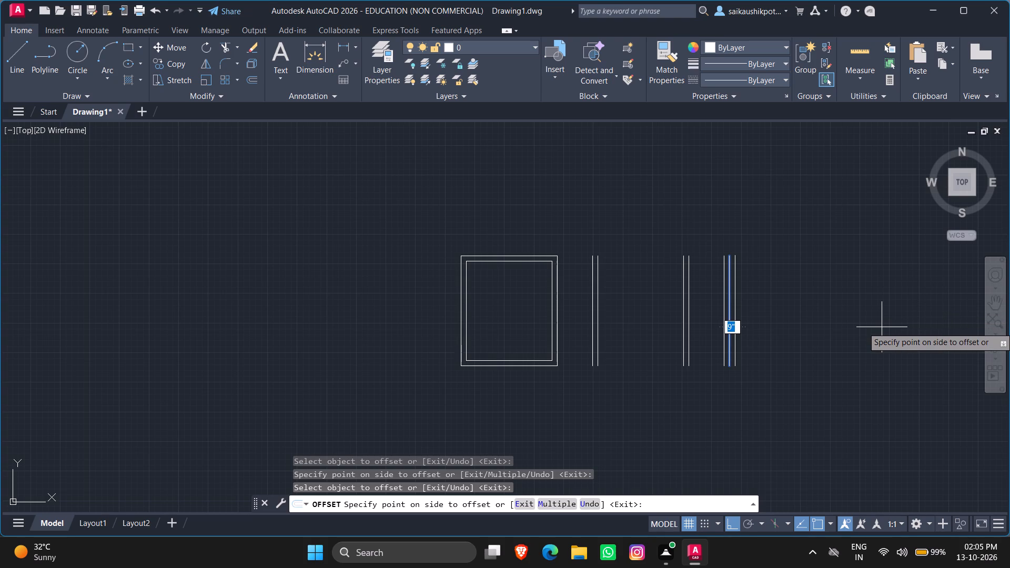
{"action": "type", "text": "11'"}
{"action": "key", "text": "Return"}
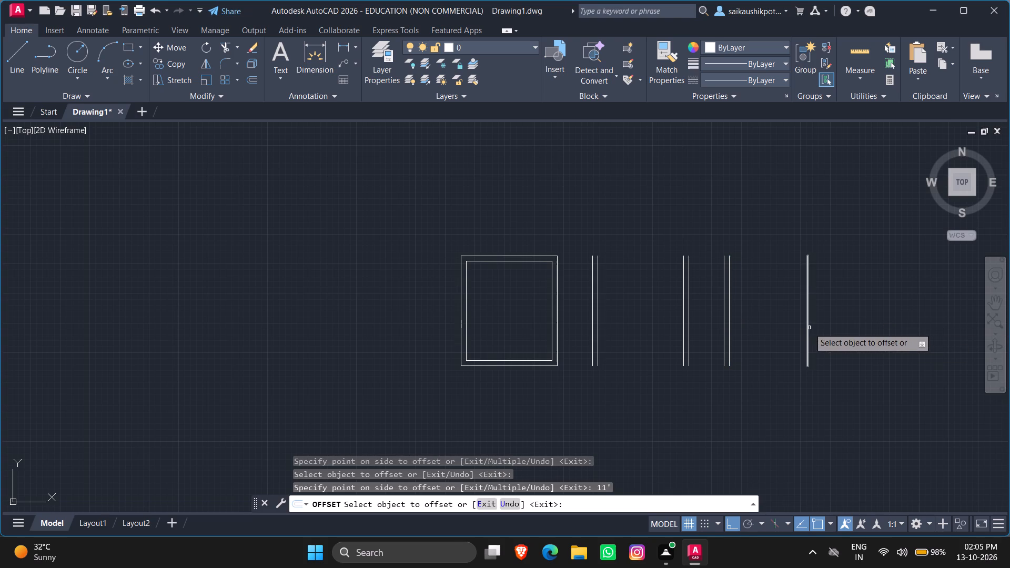
Offset the new rightmost vertical line 9" to the right to form the end wall.
{"action": "left_click", "coordinate": [806, 327]}
{"action": "left_click", "coordinate": [872, 343]}
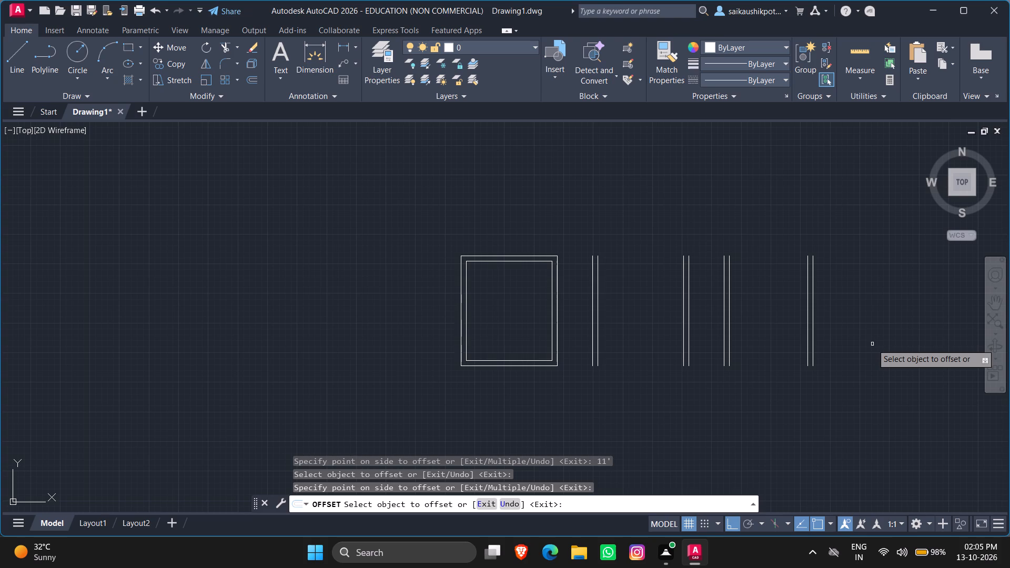
{"action": "key", "text": "Escape"}
{"action": "key", "text": "Escape"}
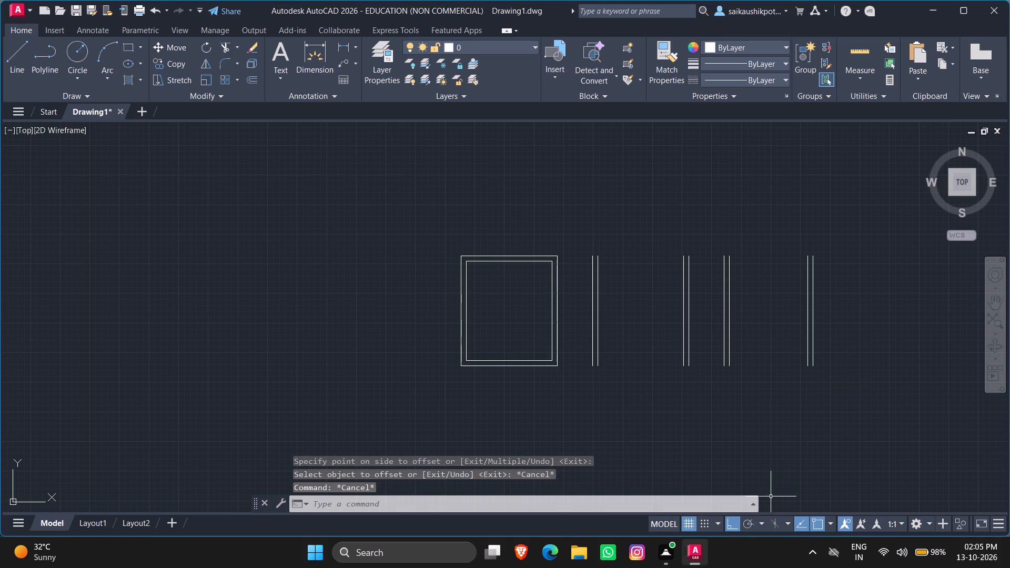
{"action": "key", "text": "Escape"}
{"action": "key", "text": "Escape"}
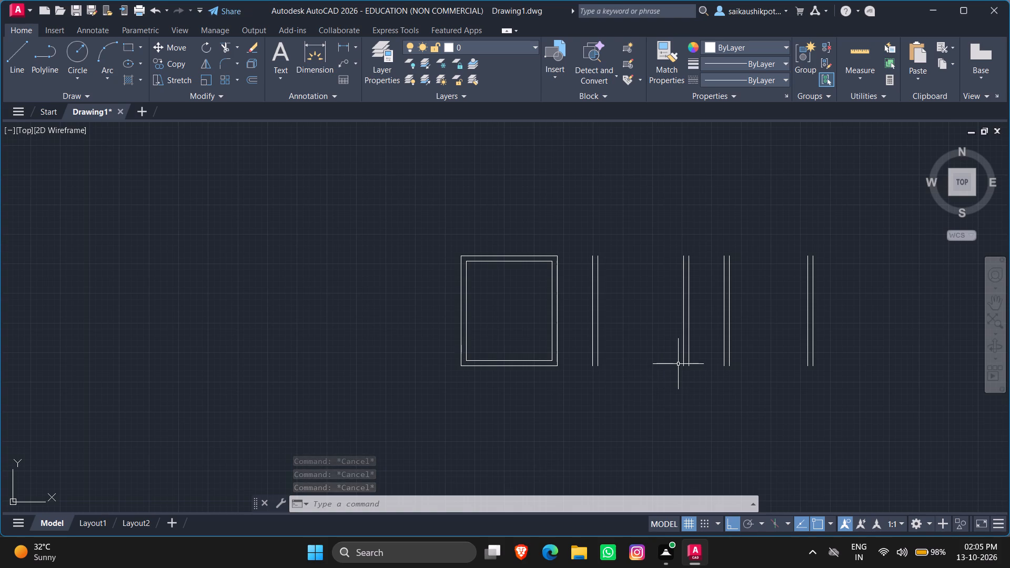
Stretch the right end of the room's bottom outer wall line to the bottom endpoint of the end wall's outer line.
{"action": "scroll", "coordinate": [584, 369], "scroll_direction": "up", "scroll_amount": 2}
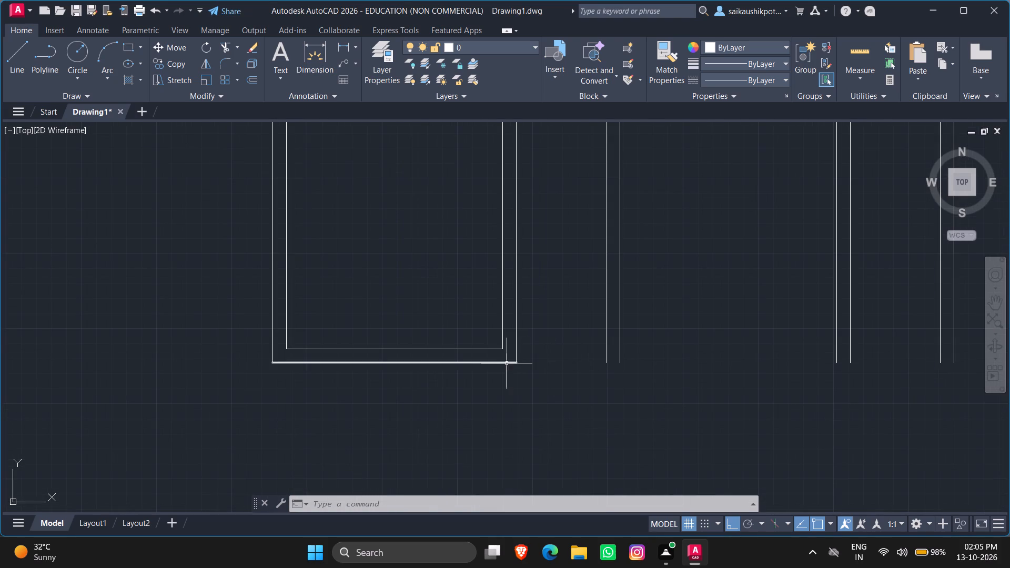
{"action": "left_click", "coordinate": [503, 363]}
{"action": "left_click", "coordinate": [516, 359]}
{"action": "key", "text": "Escape"}
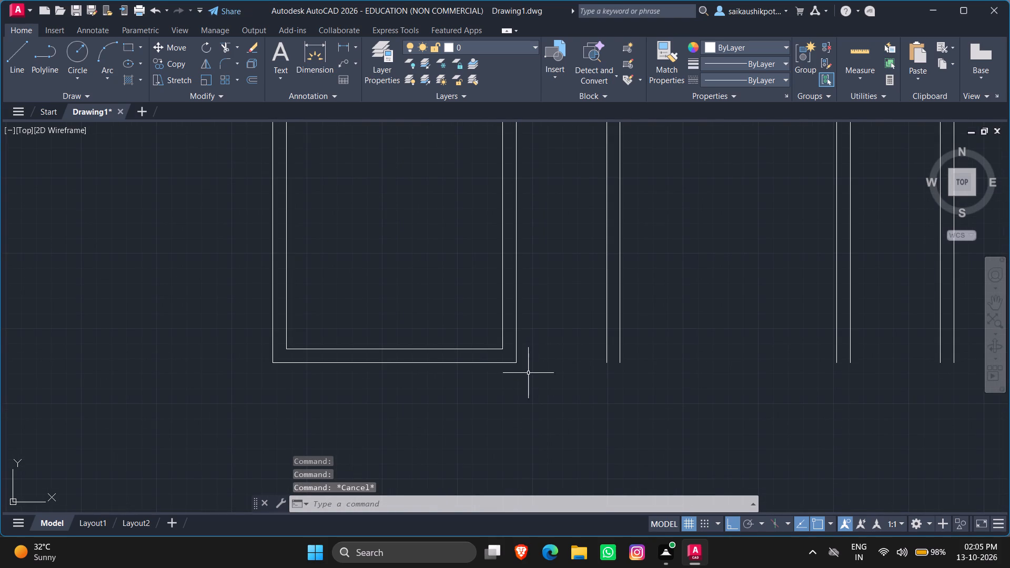
{"action": "left_click", "coordinate": [503, 364]}
{"action": "left_click", "coordinate": [490, 378]}
{"action": "double_click", "coordinate": [495, 366]}
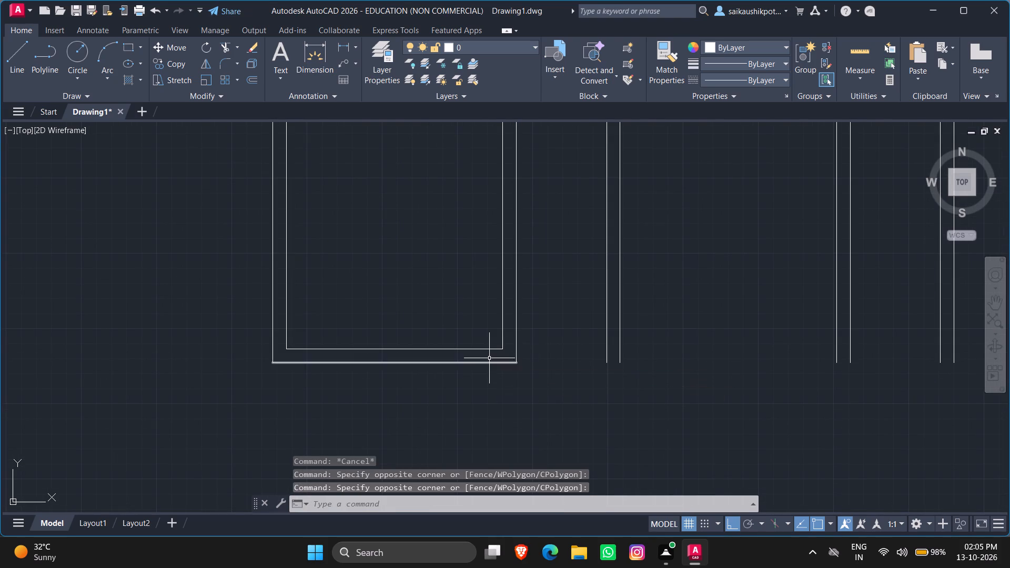
{"action": "left_click", "coordinate": [489, 358]}
{"action": "left_click", "coordinate": [492, 376]}
{"action": "left_click", "coordinate": [494, 385]}
{"action": "left_click", "coordinate": [480, 357]}
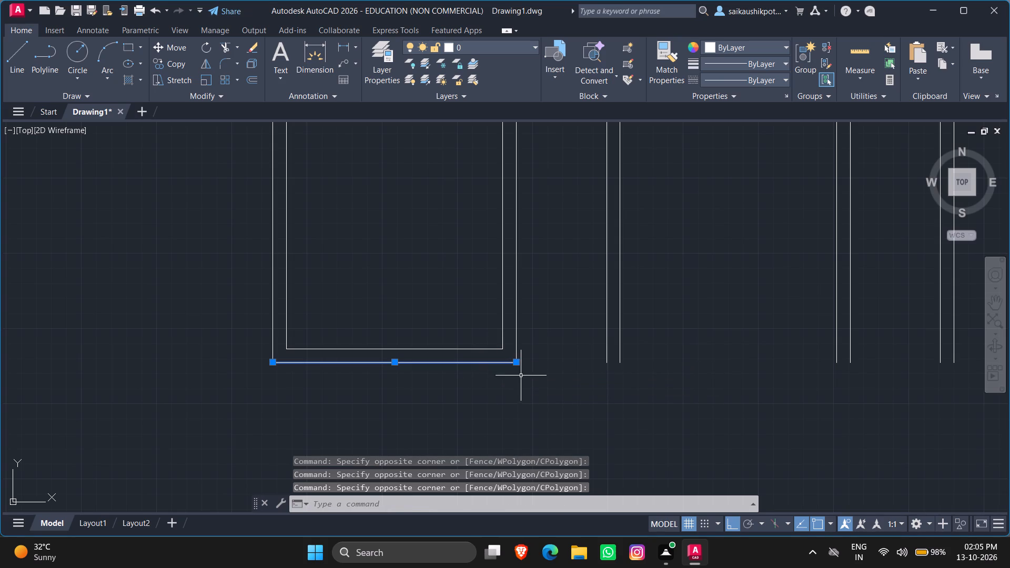
{"action": "left_click", "coordinate": [513, 359]}
{"action": "left_click", "coordinate": [518, 366]}
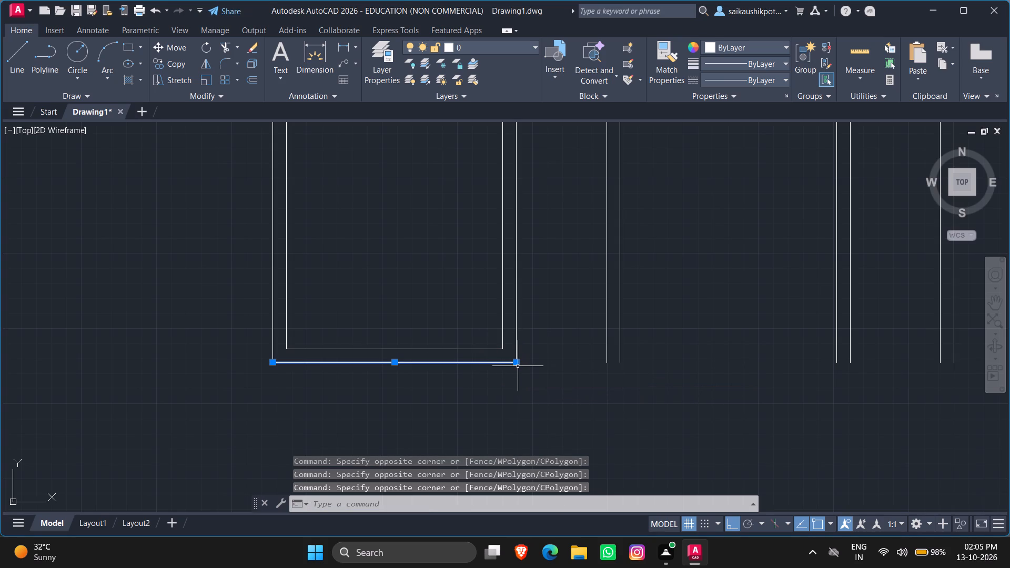
{"action": "left_click", "coordinate": [515, 361]}
{"action": "scroll", "coordinate": [440, 393], "scroll_direction": "down", "scroll_amount": 3}
{"action": "scroll", "coordinate": [647, 401], "scroll_direction": "up", "scroll_amount": 3}
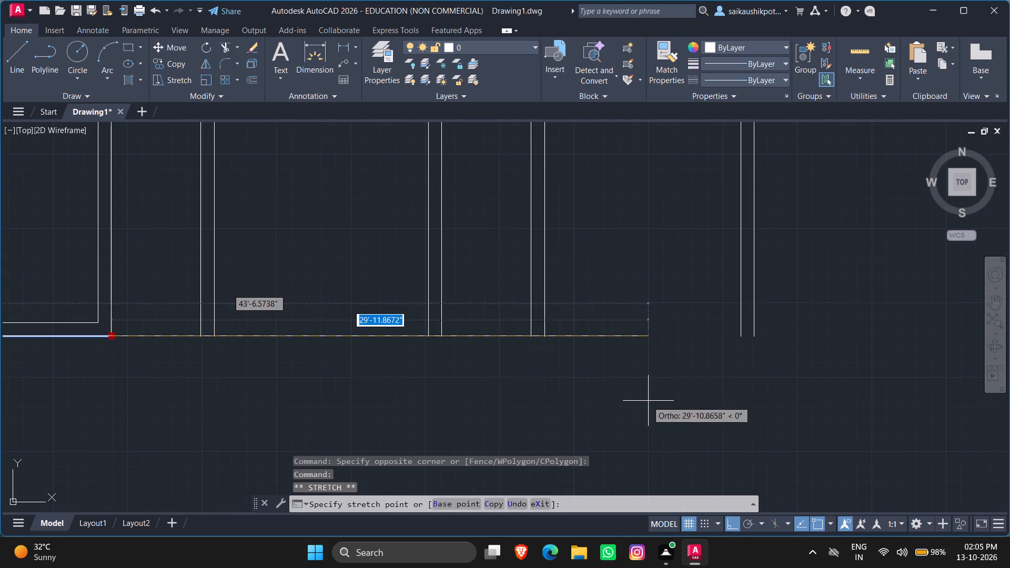
{"action": "left_click", "coordinate": [754, 337]}
{"action": "key", "text": "Escape"}
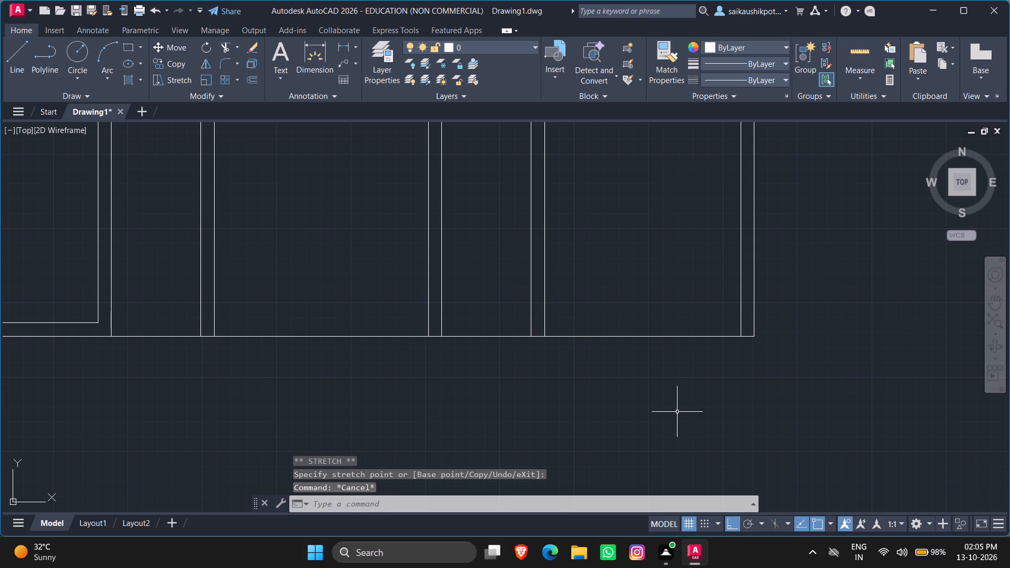
Stretch the right end of the room's top outer wall line to the top endpoint of the end wall's outer line.
{"action": "scroll", "coordinate": [665, 391], "scroll_direction": "down", "scroll_amount": 2}
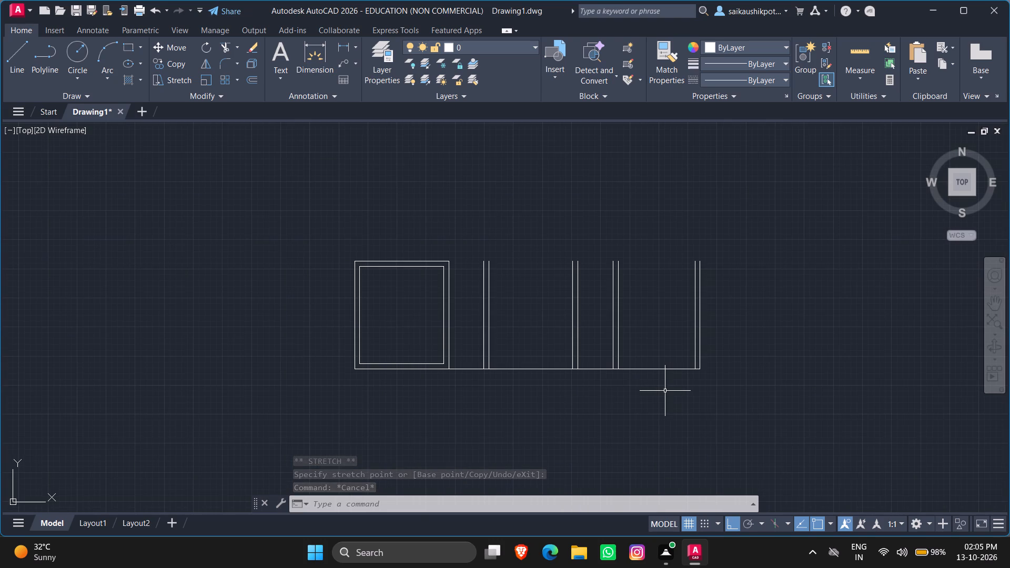
{"action": "scroll", "coordinate": [601, 370], "scroll_direction": "up", "scroll_amount": 2}
{"action": "scroll", "coordinate": [601, 370], "scroll_direction": "down", "scroll_amount": 2}
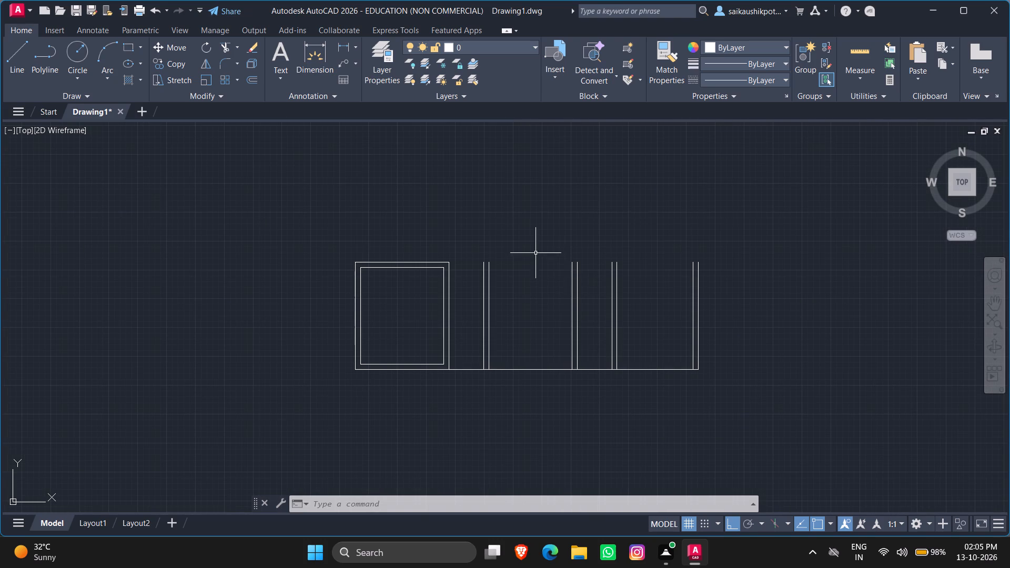
{"action": "scroll", "coordinate": [445, 255], "scroll_direction": "up", "scroll_amount": 2}
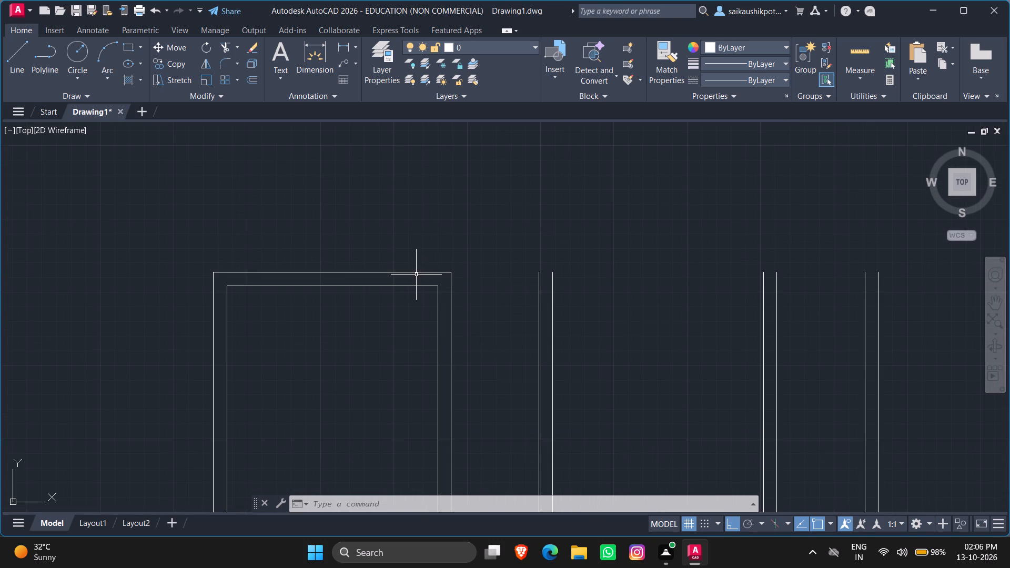
{"action": "left_click", "coordinate": [416, 275]}
{"action": "left_click", "coordinate": [412, 260]}
{"action": "left_click", "coordinate": [451, 270]}
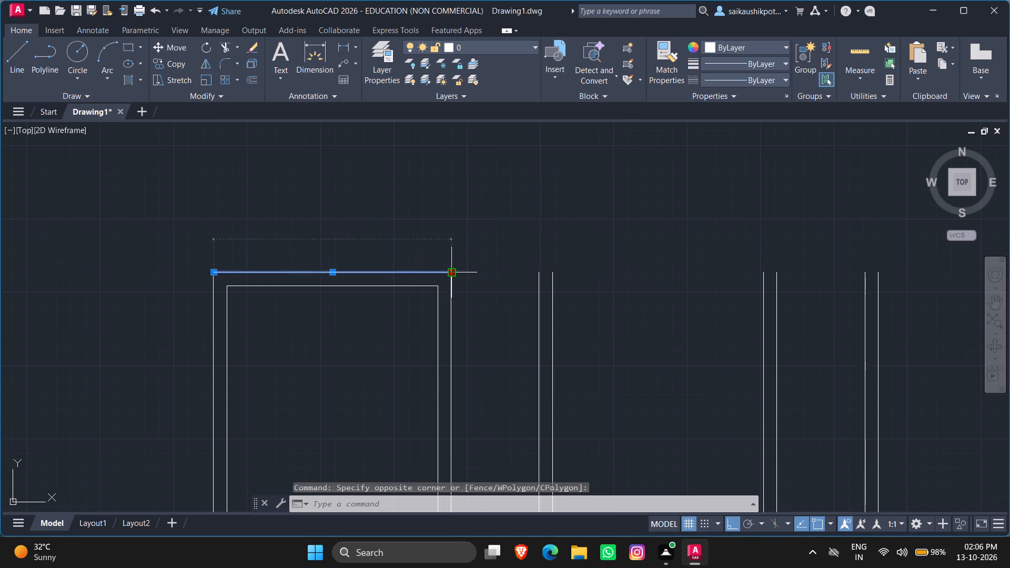
{"action": "scroll", "coordinate": [563, 272], "scroll_direction": "down", "scroll_amount": 2}
{"action": "scroll", "coordinate": [717, 272], "scroll_direction": "up", "scroll_amount": 2}
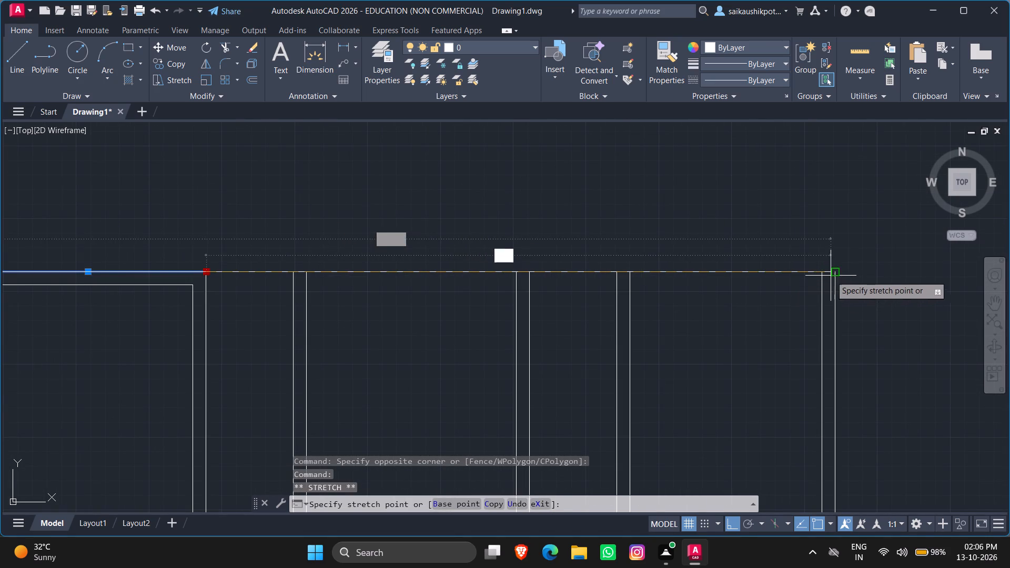
{"action": "left_click", "coordinate": [831, 275]}
{"action": "key", "text": "Escape"}
{"action": "key", "text": "Escape"}
{"action": "key", "text": "Escape"}
{"action": "key", "text": "Escape"}
{"action": "key", "text": "Escape"}
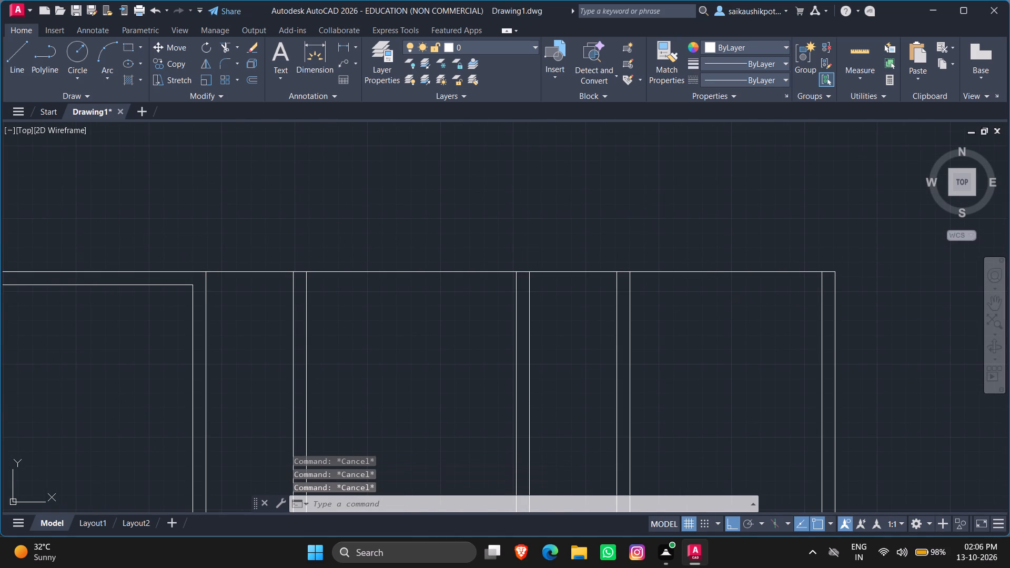
{"action": "key", "text": "Escape"}
{"action": "key", "text": "Escape"}
{"action": "key", "text": "Escape"}
Offset the top outer wall line 9" downward to form the inner face of the top wall.
{"action": "key", "text": "o"}
{"action": "key", "text": "Return"}
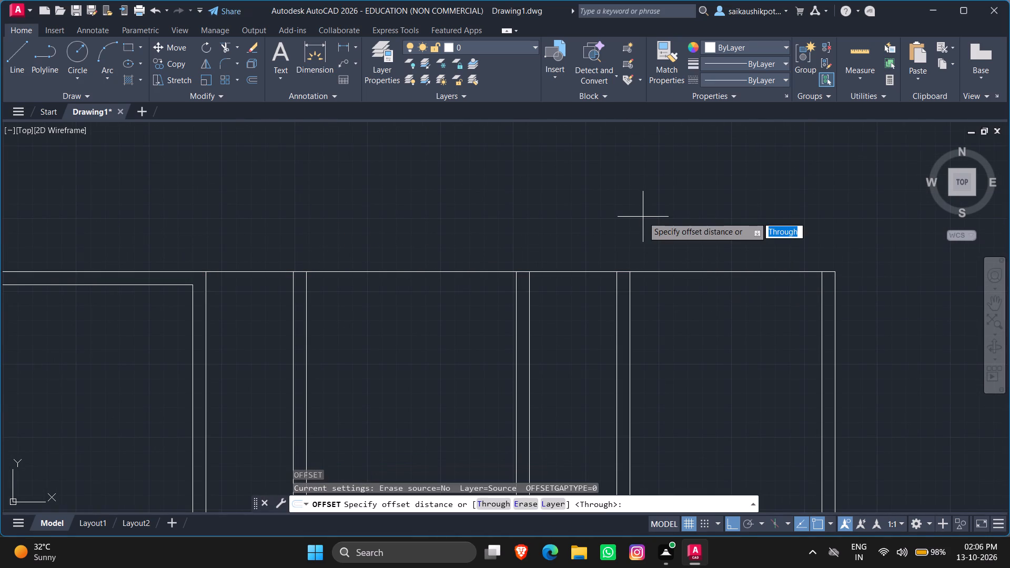
{"action": "key", "text": "9"}
{"action": "key", "text": "shift+quotedbl"}
{"action": "key", "text": "Return"}
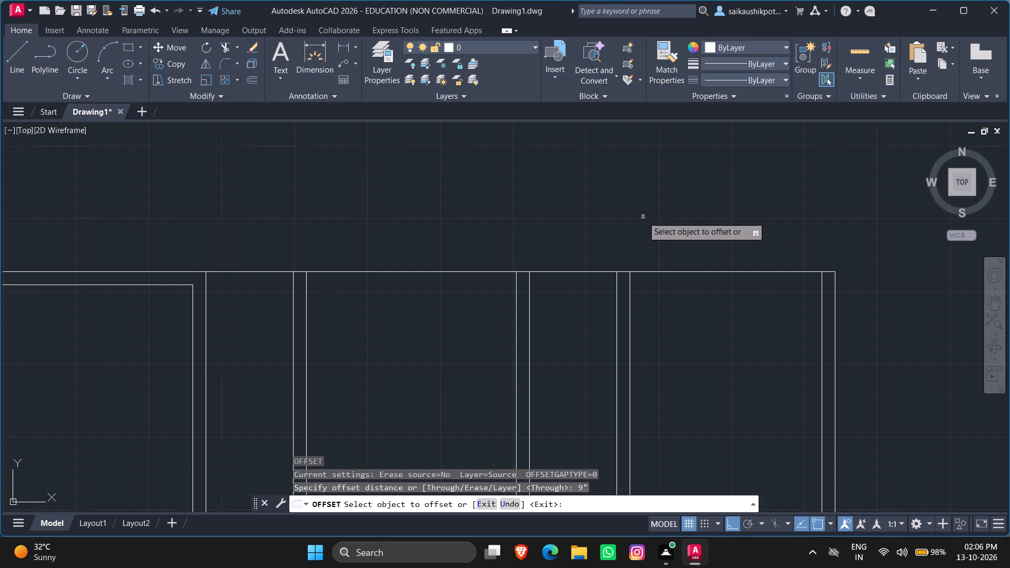
{"action": "left_click", "coordinate": [588, 272]}
{"action": "double_click", "coordinate": [594, 305]}
{"action": "key", "text": "Escape"}
{"action": "key", "text": "Escape"}
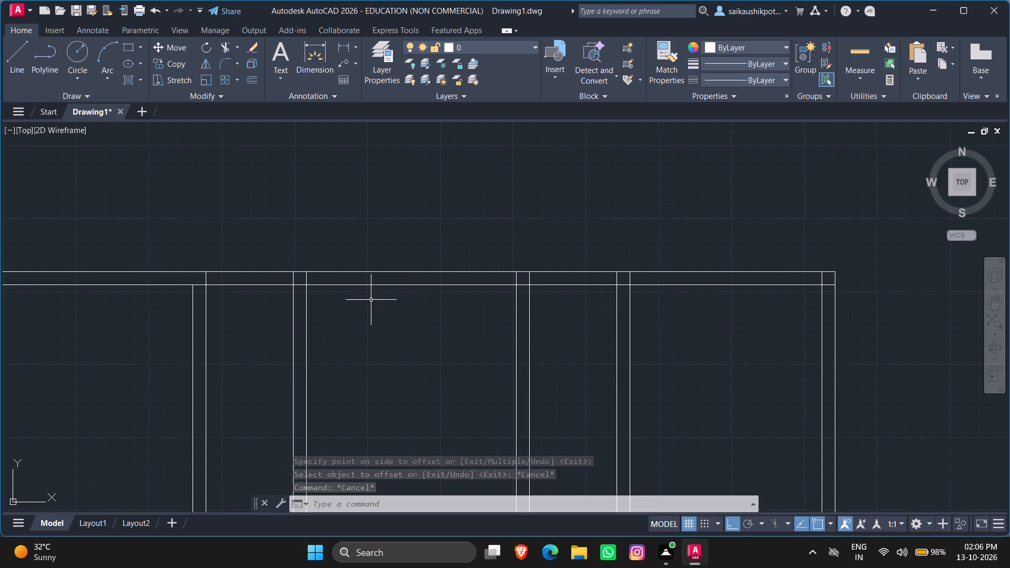
Trim the overlapping lines inside the top wall where the room's right wall and the first two detached walls meet it.
{"action": "type", "text": "TR"}
{"action": "key", "text": "Return"}
{"action": "key", "text": "Return"}
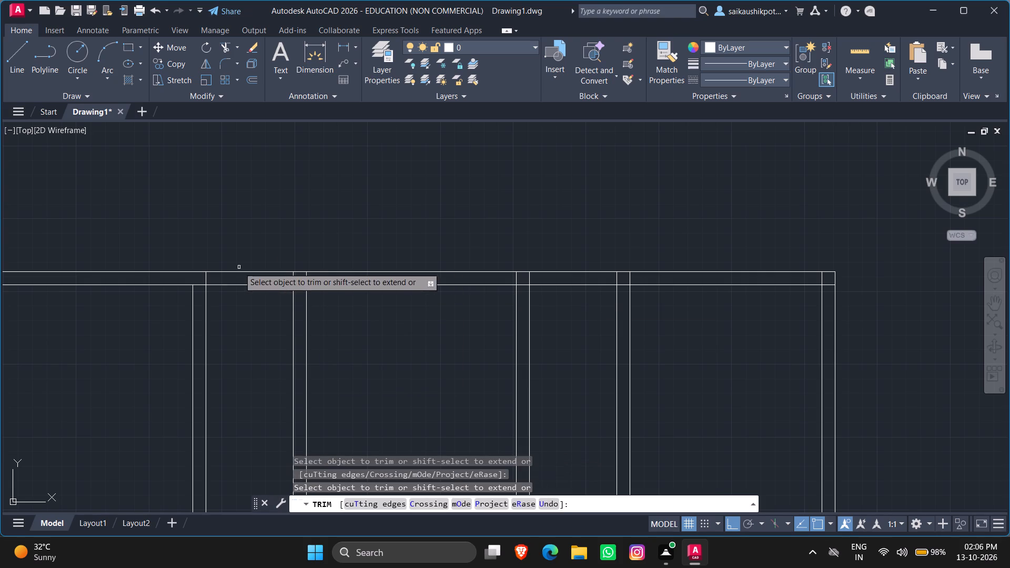
{"action": "scroll", "coordinate": [214, 279], "scroll_direction": "up", "scroll_amount": 3}
{"action": "left_click_drag", "start_coordinate": [137, 292], "coordinate": [146, 337]}
{"action": "left_click_drag", "start_coordinate": [151, 287], "coordinate": [216, 281]}
{"action": "left_click_drag", "start_coordinate": [462, 278], "coordinate": [630, 286]}
{"action": "left_click_drag", "start_coordinate": [558, 289], "coordinate": [559, 317]}
{"action": "scroll", "coordinate": [509, 312], "scroll_direction": "down", "scroll_amount": 4}
{"action": "scroll", "coordinate": [578, 320], "scroll_direction": "up", "scroll_amount": 1}
{"action": "scroll", "coordinate": [694, 314], "scroll_direction": "up", "scroll_amount": 5}
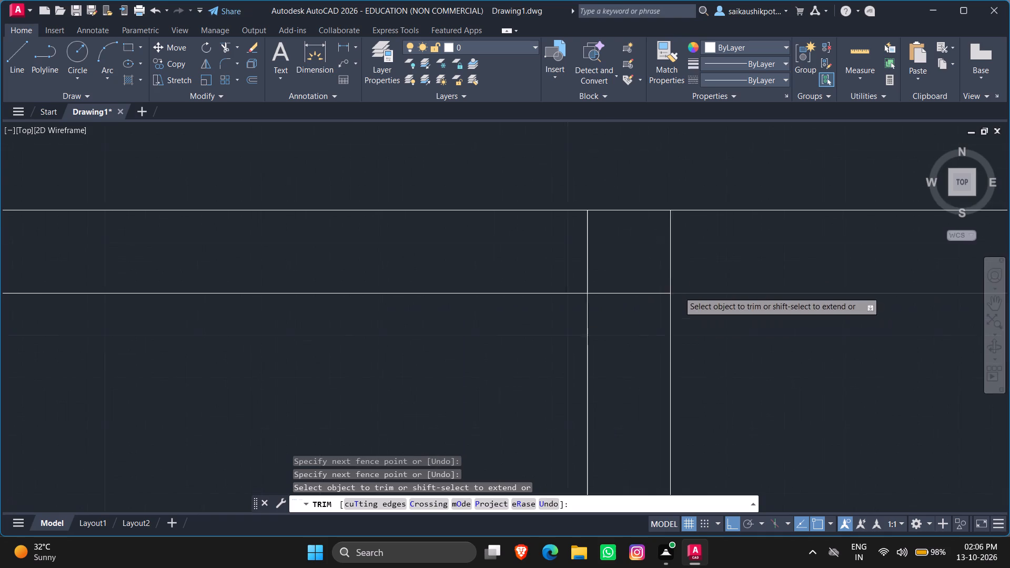
{"action": "left_click_drag", "start_coordinate": [502, 243], "coordinate": [741, 228]}
{"action": "left_click_drag", "start_coordinate": [600, 262], "coordinate": [608, 347]}
{"action": "scroll", "coordinate": [491, 262], "scroll_direction": "down", "scroll_amount": 5}
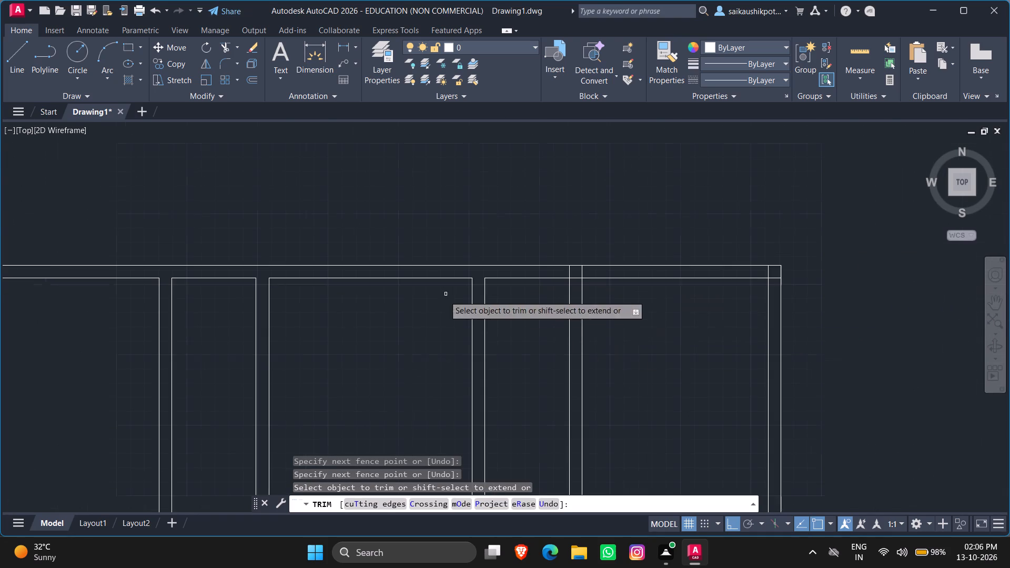
Trim the overlapping lines where the third detached wall and the end wall meet the top wall.
{"action": "scroll", "coordinate": [580, 267], "scroll_direction": "up", "scroll_amount": 4}
{"action": "left_click_drag", "start_coordinate": [472, 303], "coordinate": [643, 298]}
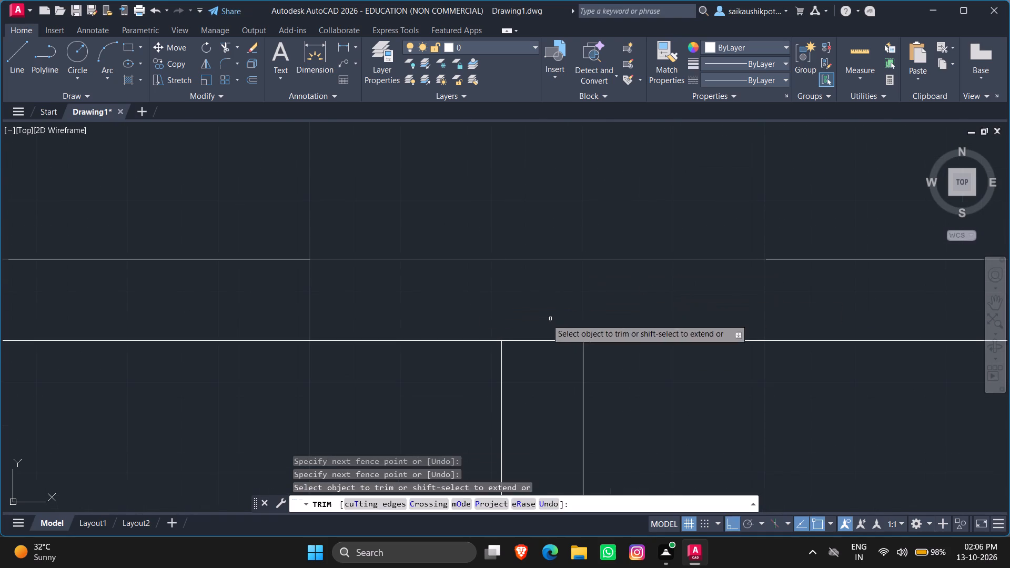
{"action": "left_click_drag", "start_coordinate": [541, 319], "coordinate": [550, 372]}
{"action": "scroll", "coordinate": [464, 321], "scroll_direction": "down", "scroll_amount": 4}
{"action": "scroll", "coordinate": [673, 312], "scroll_direction": "up", "scroll_amount": 4}
{"action": "left_click_drag", "start_coordinate": [592, 338], "coordinate": [669, 420]}
{"action": "scroll", "coordinate": [606, 370], "scroll_direction": "down", "scroll_amount": 4}
{"action": "scroll", "coordinate": [673, 339], "scroll_direction": "down", "scroll_amount": 3}
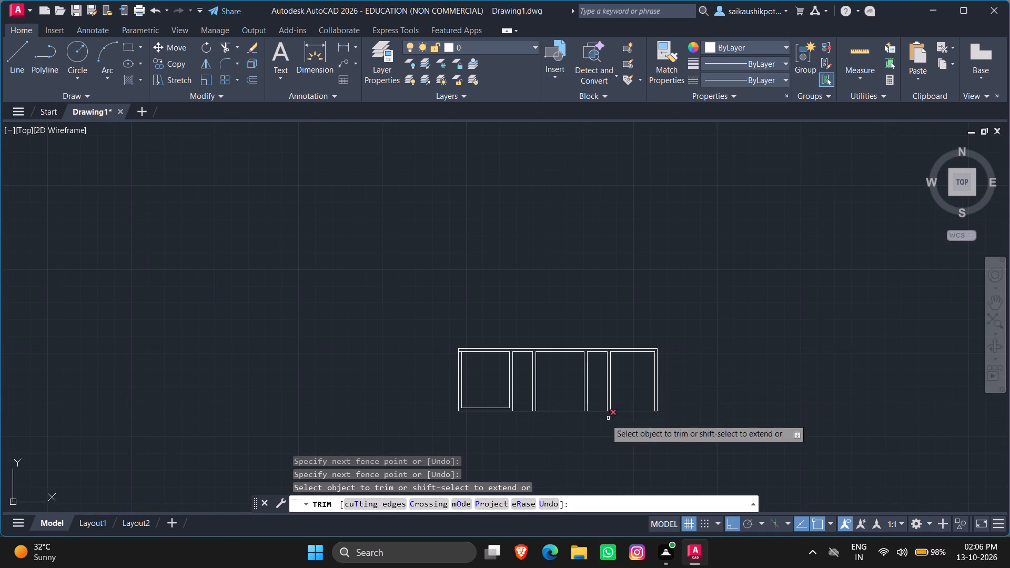
{"action": "scroll", "coordinate": [564, 415], "scroll_direction": "up", "scroll_amount": 1}
{"action": "key", "text": "Escape"}
{"action": "key", "text": "Escape"}
{"action": "key", "text": "Escape"}
{"action": "key", "text": "Escape"}
{"action": "key", "text": "Escape"}
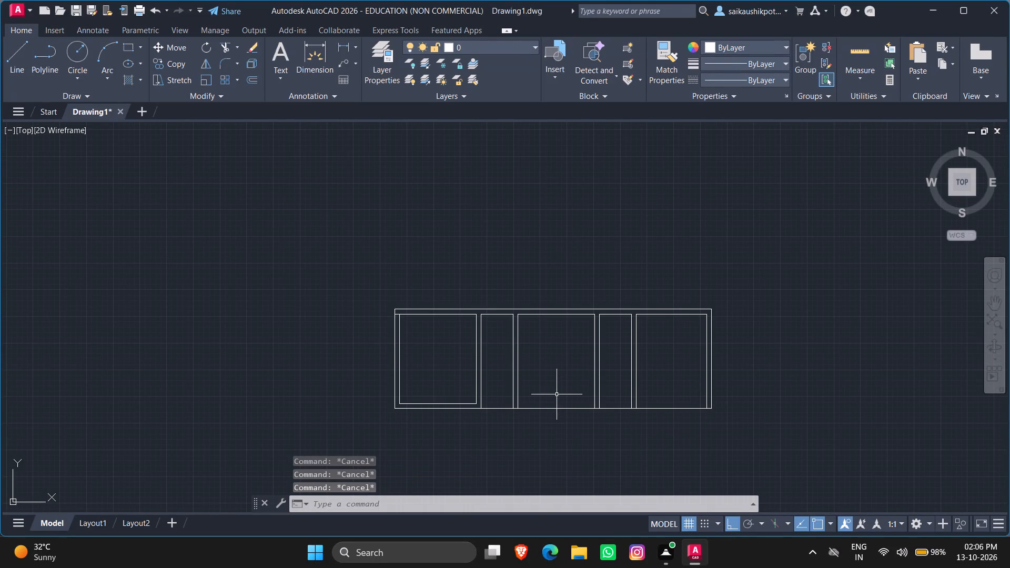
{"action": "key", "text": "Escape"}
Offset the bottom outer wall line 9" upward to form the inner face of the bottom wall.
{"action": "key", "text": "o"}
{"action": "key", "text": "Return"}
{"action": "type", "text": "9\""}
{"action": "key", "text": "Return"}
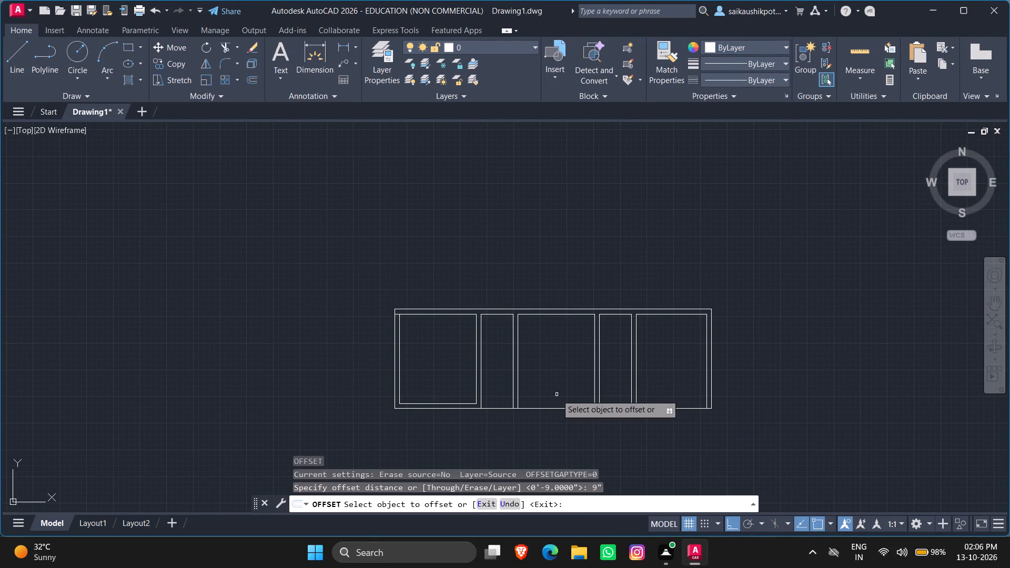
{"action": "scroll", "coordinate": [504, 428], "scroll_direction": "up", "scroll_amount": 2}
{"action": "left_click", "coordinate": [556, 377]}
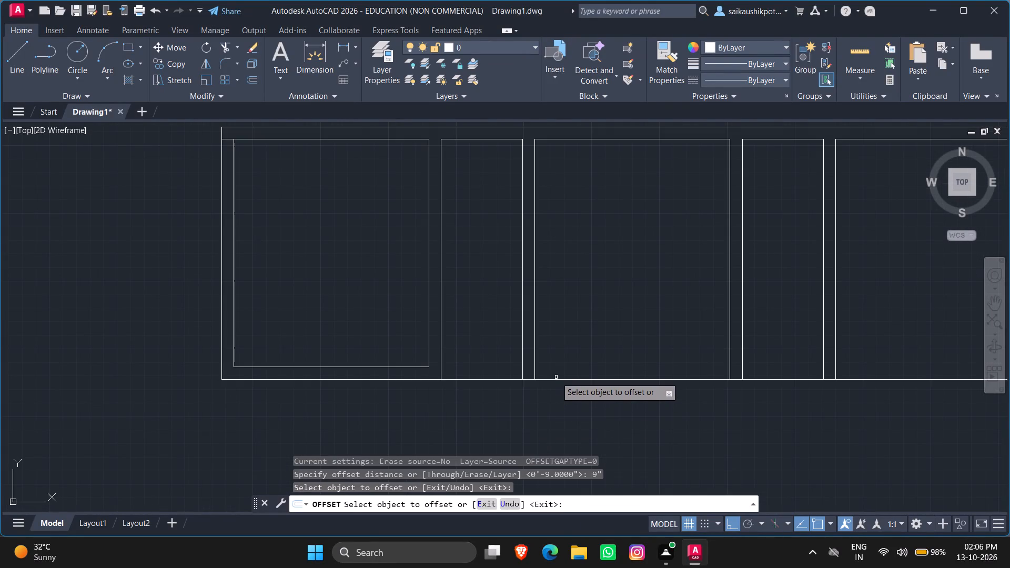
{"action": "left_click", "coordinate": [561, 379]}
{"action": "left_click", "coordinate": [566, 348]}
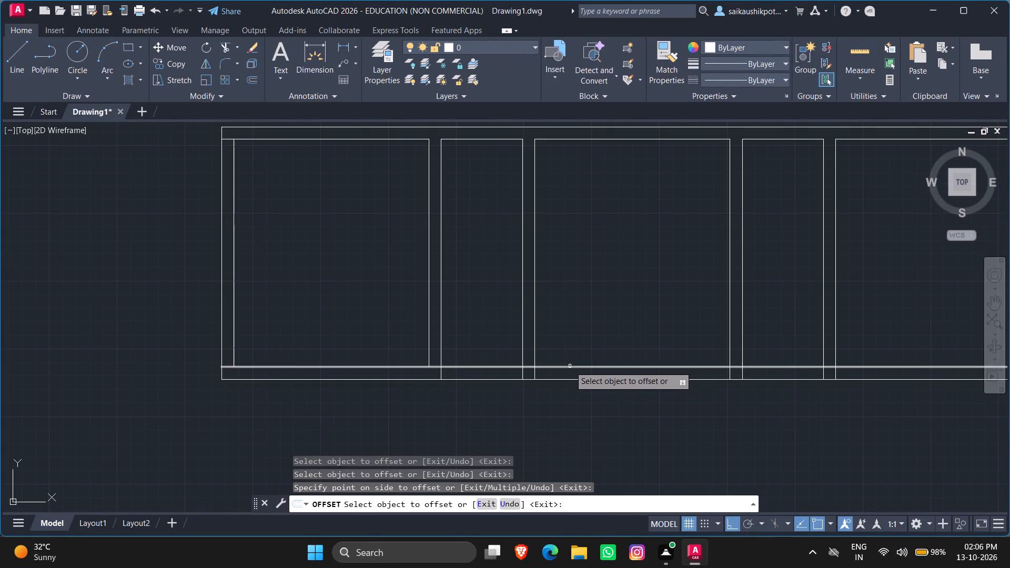
Offset the new inner bottom wall line another 9" upward.
{"action": "left_click", "coordinate": [570, 366]}
{"action": "left_click", "coordinate": [582, 324]}
{"action": "key", "text": "Escape"}
{"action": "key", "text": "Escape"}
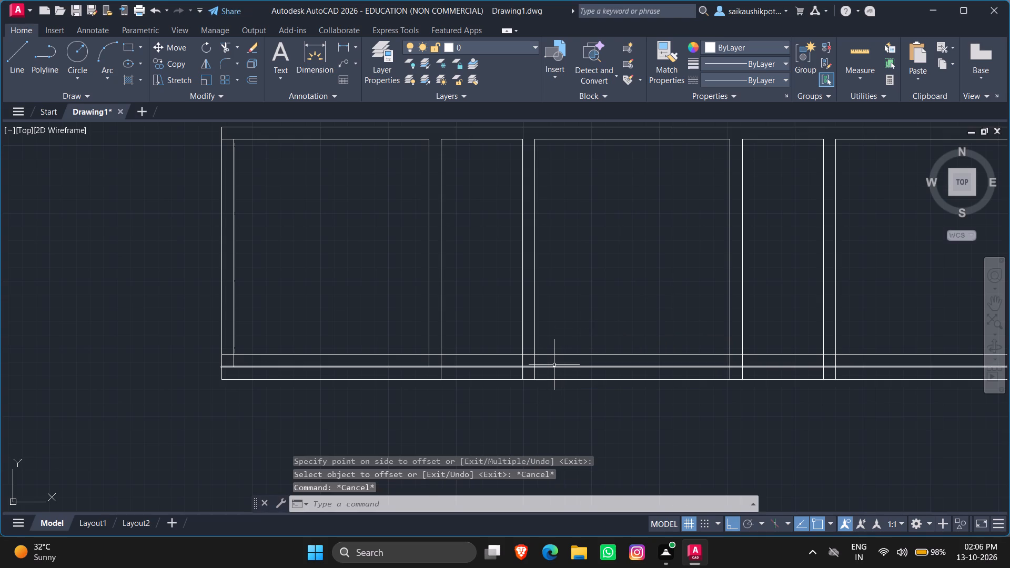
Trim the uppermost bottom line across the first room, and all bottom wall lines across the gap before the first detached wall.
{"action": "key", "text": "t"}
{"action": "key", "text": "r"}
{"action": "key", "text": "Return"}
{"action": "key", "text": "Return"}
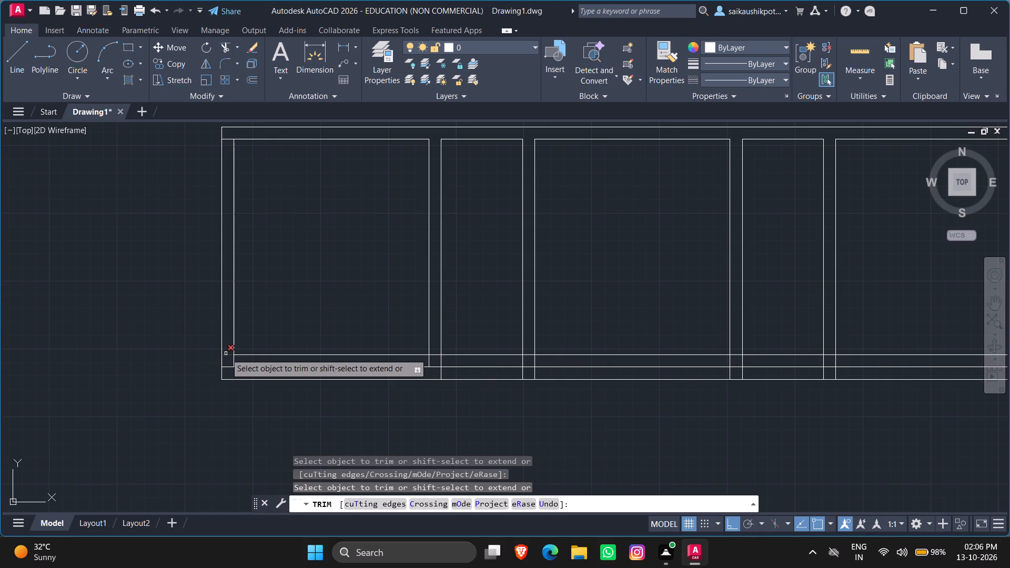
{"action": "left_click", "coordinate": [226, 353]}
{"action": "left_click", "coordinate": [261, 354]}
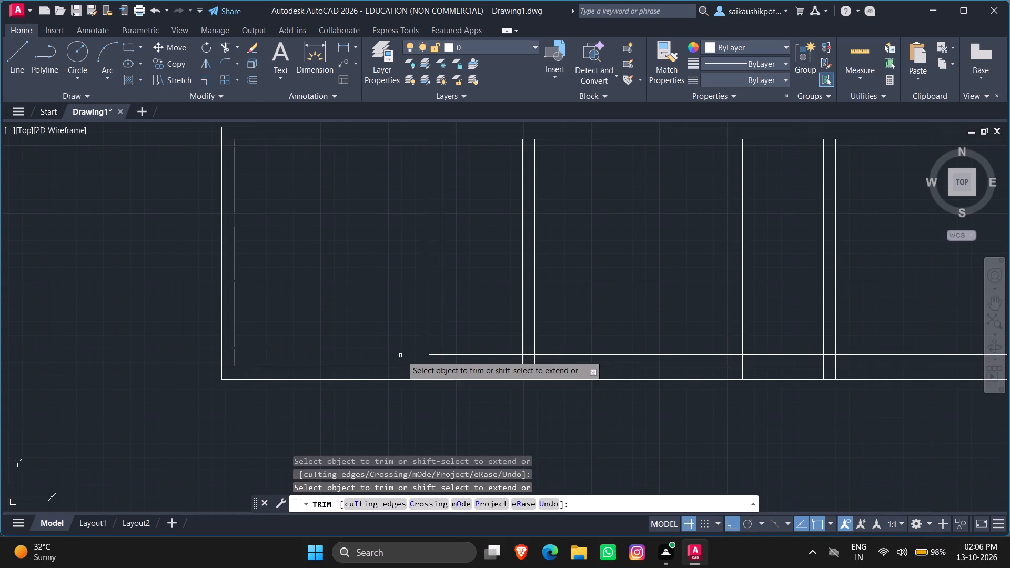
{"action": "left_click", "coordinate": [437, 354]}
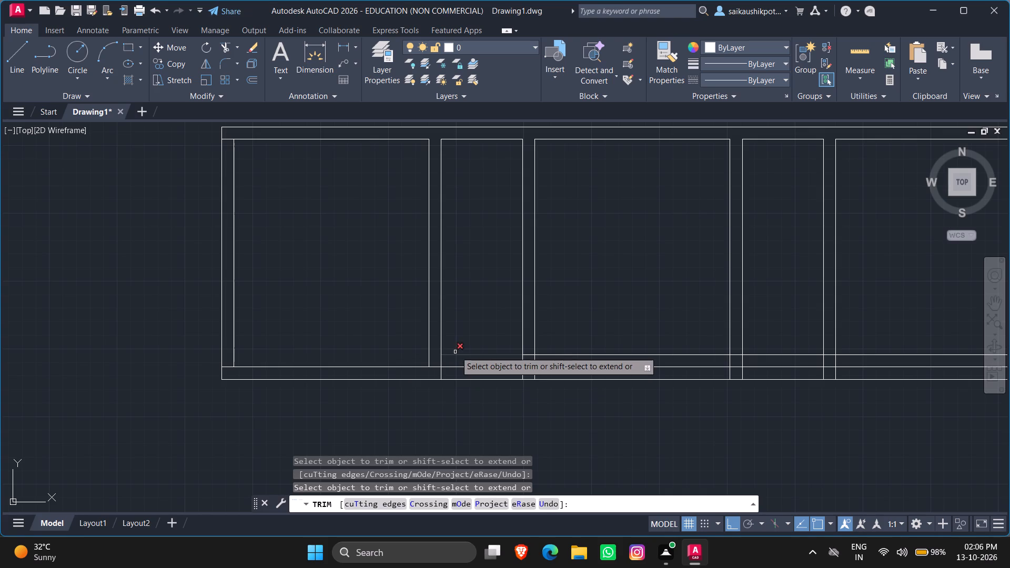
{"action": "left_click_drag", "start_coordinate": [458, 350], "coordinate": [460, 359]}
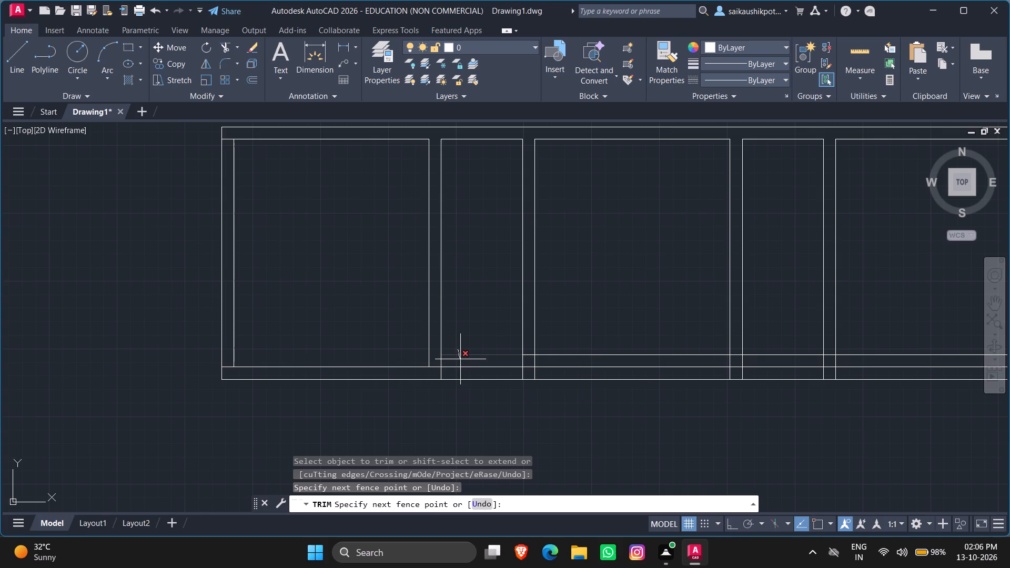
{"action": "left_click_drag", "start_coordinate": [460, 359], "coordinate": [477, 379]}
{"action": "left_click_drag", "start_coordinate": [477, 379], "coordinate": [481, 390]}
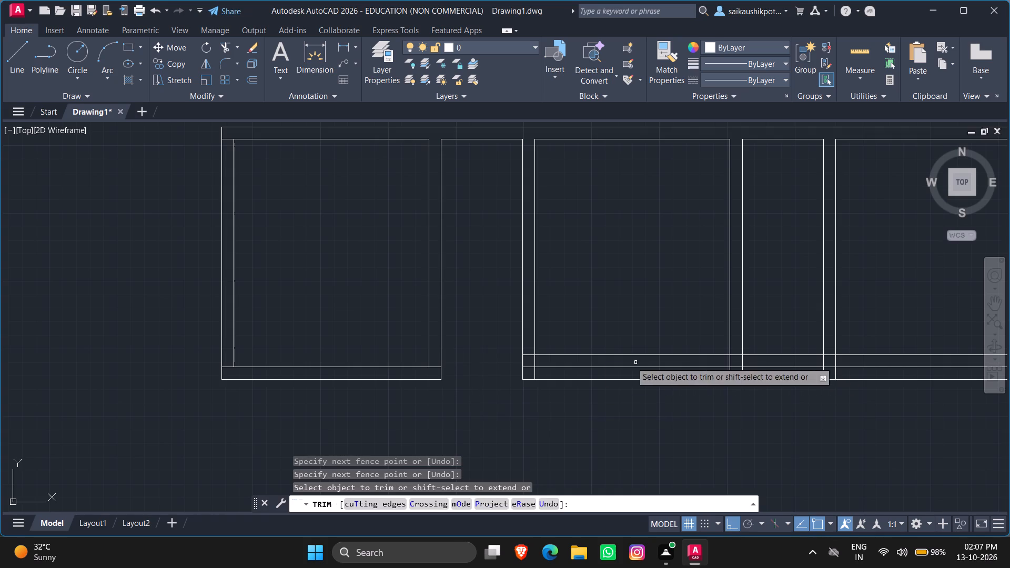
Trim away the two lower bottom wall lines beyond the first gap, plus the first detached wall's ends below the remaining line.
{"action": "scroll", "coordinate": [532, 373], "scroll_direction": "up", "scroll_amount": 4}
{"action": "left_click_drag", "start_coordinate": [517, 315], "coordinate": [518, 378]}
{"action": "left_click_drag", "start_coordinate": [582, 331], "coordinate": [588, 397]}
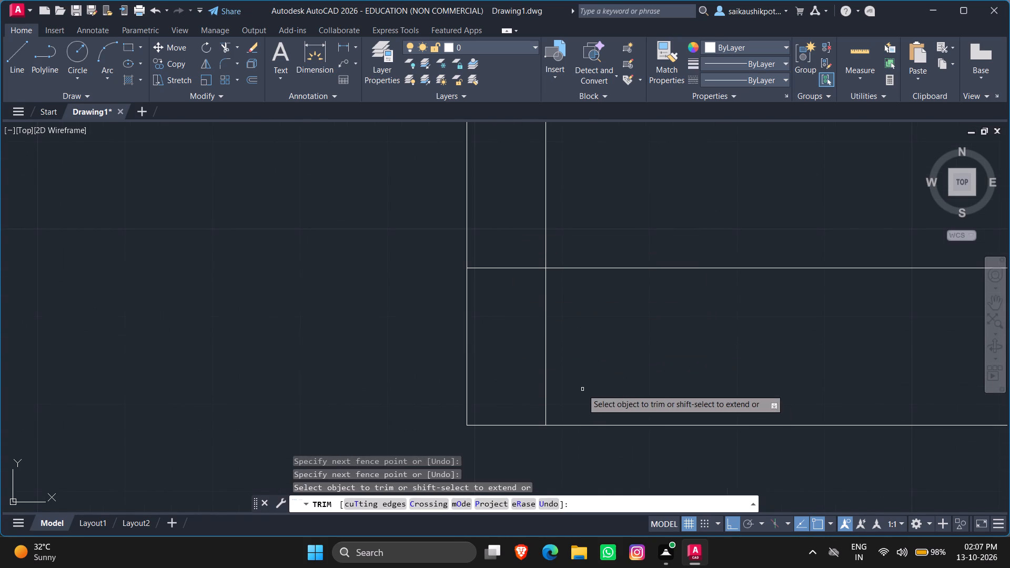
{"action": "scroll", "coordinate": [572, 384], "scroll_direction": "down", "scroll_amount": 1}
{"action": "left_click_drag", "start_coordinate": [594, 378], "coordinate": [592, 446]}
{"action": "left_click_drag", "start_coordinate": [601, 368], "coordinate": [461, 381]}
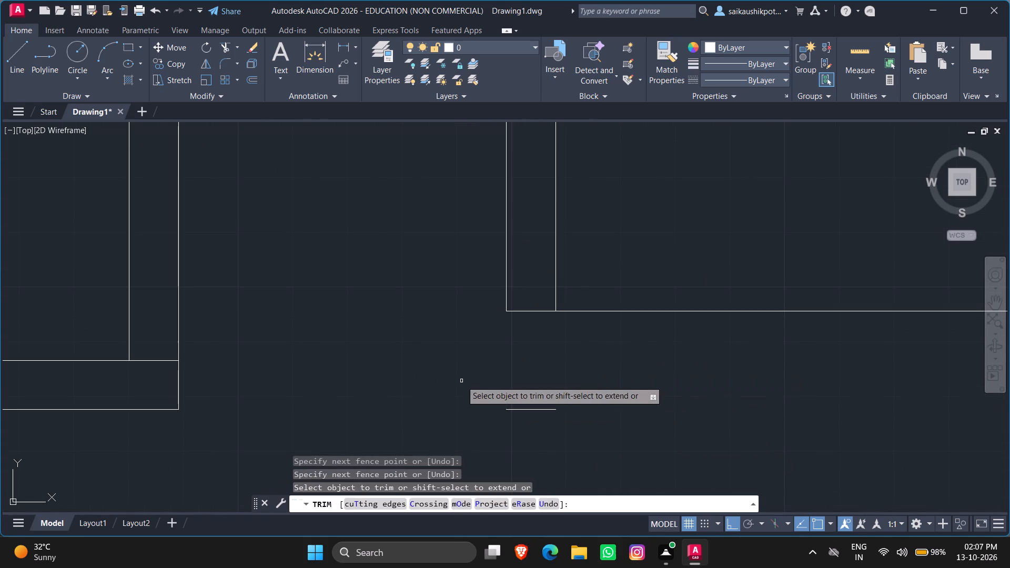
{"action": "scroll", "coordinate": [588, 392], "scroll_direction": "down", "scroll_amount": 3}
{"action": "left_click_drag", "start_coordinate": [579, 394], "coordinate": [573, 411]}
{"action": "scroll", "coordinate": [643, 407], "scroll_direction": "down", "scroll_amount": 3}
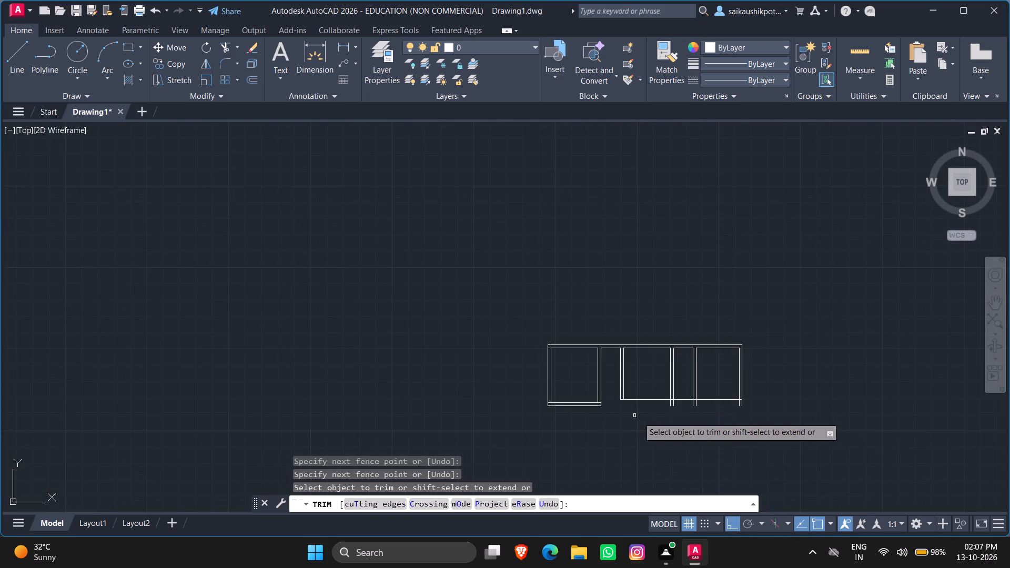
Trim the other walls' ends below the remaining bottom line, and that line across the gap between the second and third detached walls.
{"action": "scroll", "coordinate": [739, 423], "scroll_direction": "up", "scroll_amount": 4}
{"action": "left_click_drag", "start_coordinate": [698, 306], "coordinate": [795, 296]}
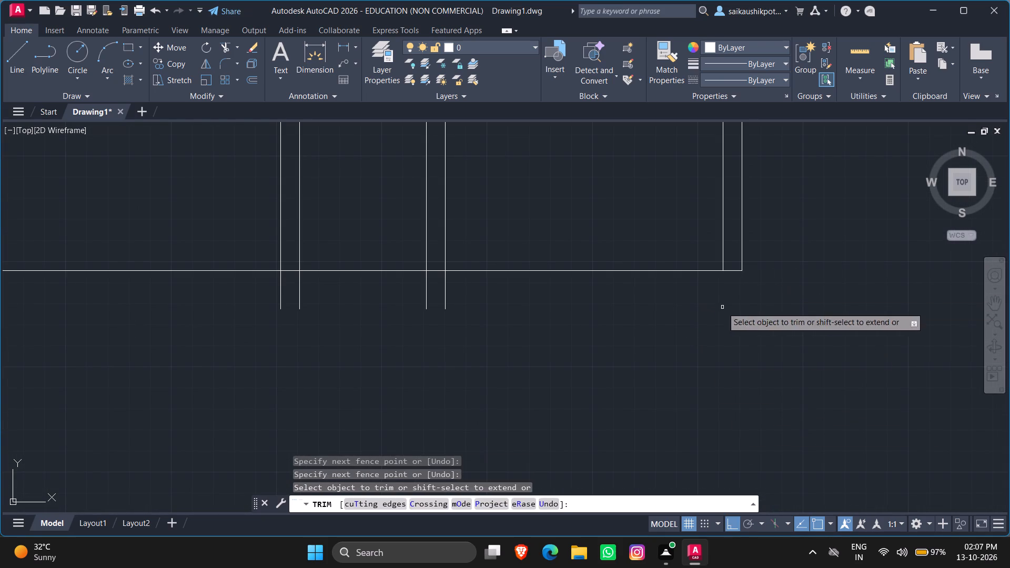
{"action": "left_click_drag", "start_coordinate": [699, 312], "coordinate": [235, 298]}
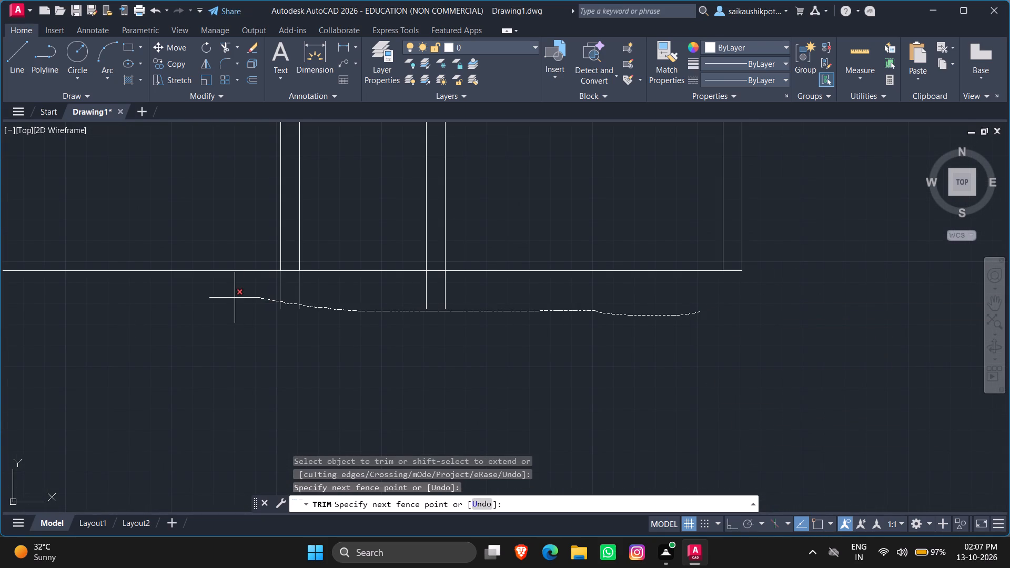
{"action": "left_click_drag", "start_coordinate": [235, 298], "coordinate": [317, 252]}
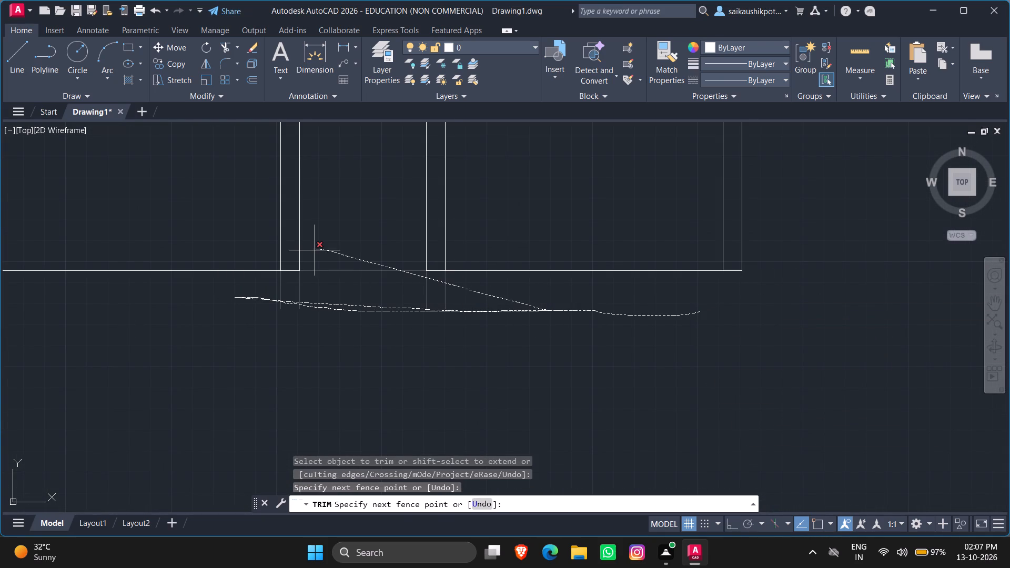
{"action": "left_click_drag", "start_coordinate": [317, 252], "coordinate": [394, 315]}
{"action": "left_click", "coordinate": [402, 302]}
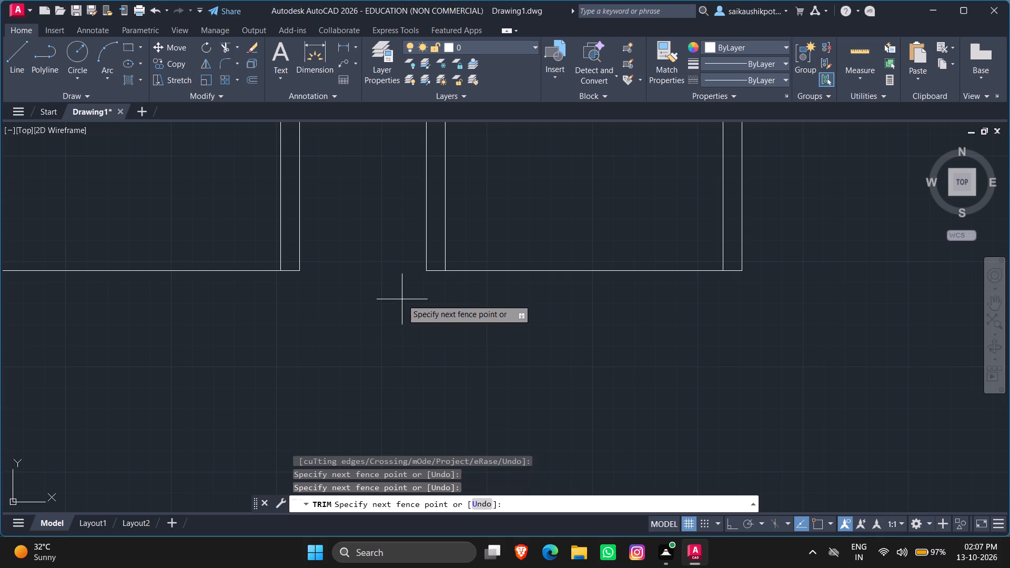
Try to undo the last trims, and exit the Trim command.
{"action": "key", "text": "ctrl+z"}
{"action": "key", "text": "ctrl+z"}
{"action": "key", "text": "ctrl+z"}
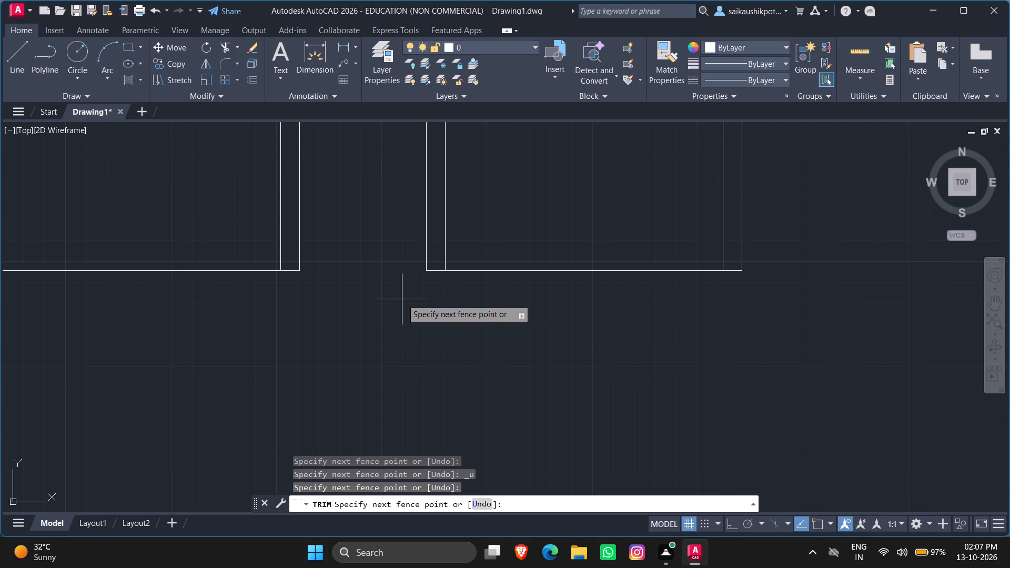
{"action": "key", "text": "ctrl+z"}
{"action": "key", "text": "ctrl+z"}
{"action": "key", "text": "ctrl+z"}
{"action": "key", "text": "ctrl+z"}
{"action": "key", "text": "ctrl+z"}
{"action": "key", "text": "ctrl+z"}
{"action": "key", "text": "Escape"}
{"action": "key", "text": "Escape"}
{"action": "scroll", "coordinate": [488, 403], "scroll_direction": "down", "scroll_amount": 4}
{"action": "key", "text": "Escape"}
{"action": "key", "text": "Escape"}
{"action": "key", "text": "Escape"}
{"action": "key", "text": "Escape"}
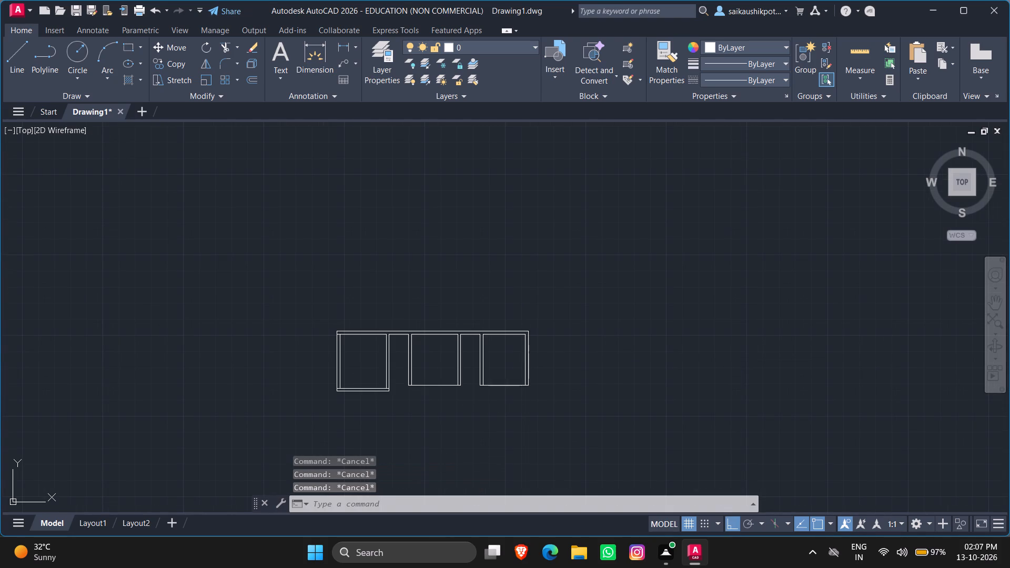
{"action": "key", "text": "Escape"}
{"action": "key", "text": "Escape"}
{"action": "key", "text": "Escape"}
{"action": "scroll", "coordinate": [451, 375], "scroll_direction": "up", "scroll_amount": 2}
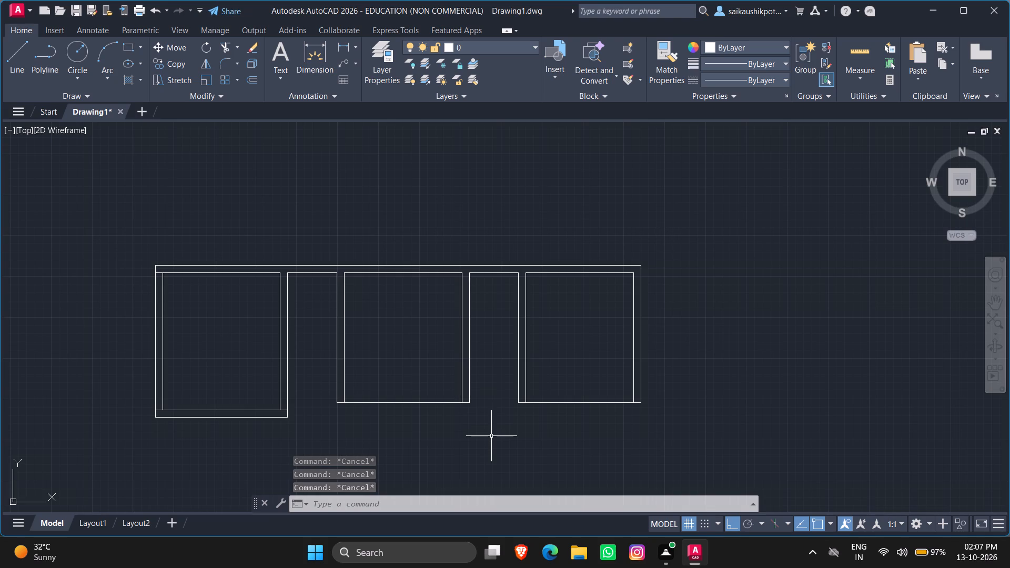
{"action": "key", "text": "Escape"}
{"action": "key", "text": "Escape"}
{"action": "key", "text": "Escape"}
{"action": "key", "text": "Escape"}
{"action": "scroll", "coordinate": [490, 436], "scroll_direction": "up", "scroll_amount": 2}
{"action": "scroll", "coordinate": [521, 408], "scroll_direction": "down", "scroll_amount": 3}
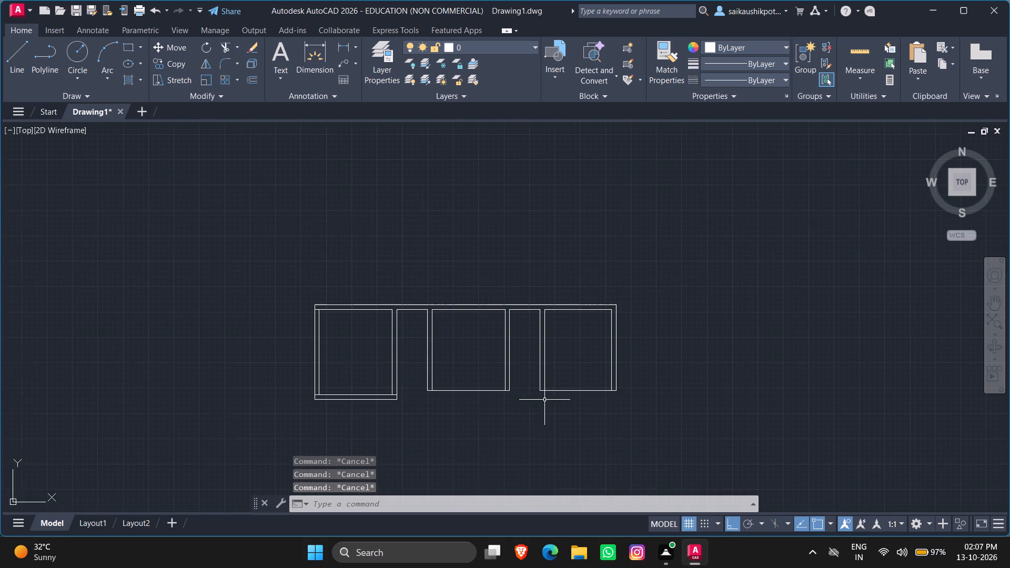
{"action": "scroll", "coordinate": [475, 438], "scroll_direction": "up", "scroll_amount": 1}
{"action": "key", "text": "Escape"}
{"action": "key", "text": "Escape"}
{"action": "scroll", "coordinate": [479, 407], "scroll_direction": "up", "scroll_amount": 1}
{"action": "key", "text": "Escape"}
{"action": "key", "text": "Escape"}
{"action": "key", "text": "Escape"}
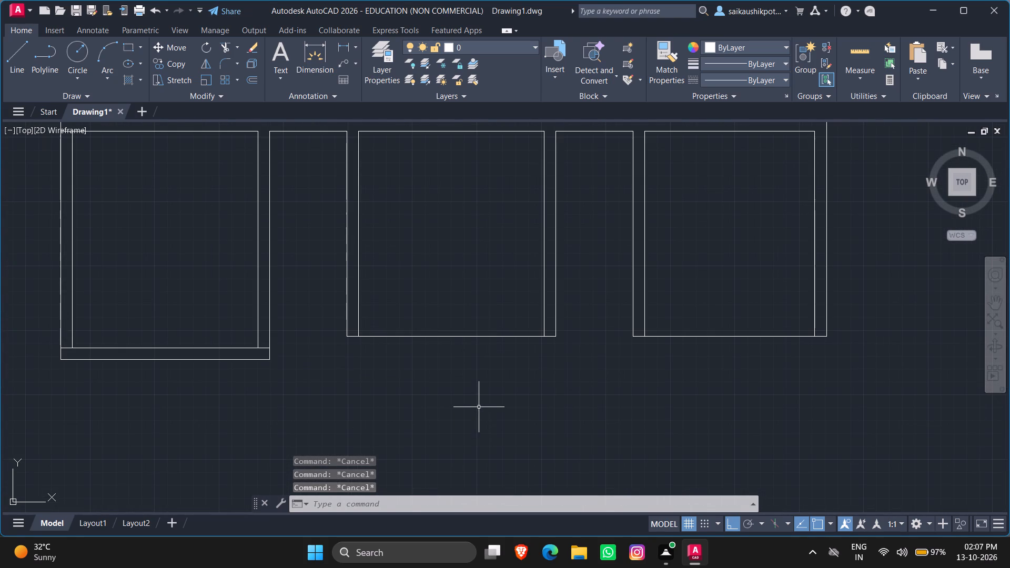
Offset the bottom wall lines of the second and third rooms 9" inward.
{"action": "key", "text": "o"}
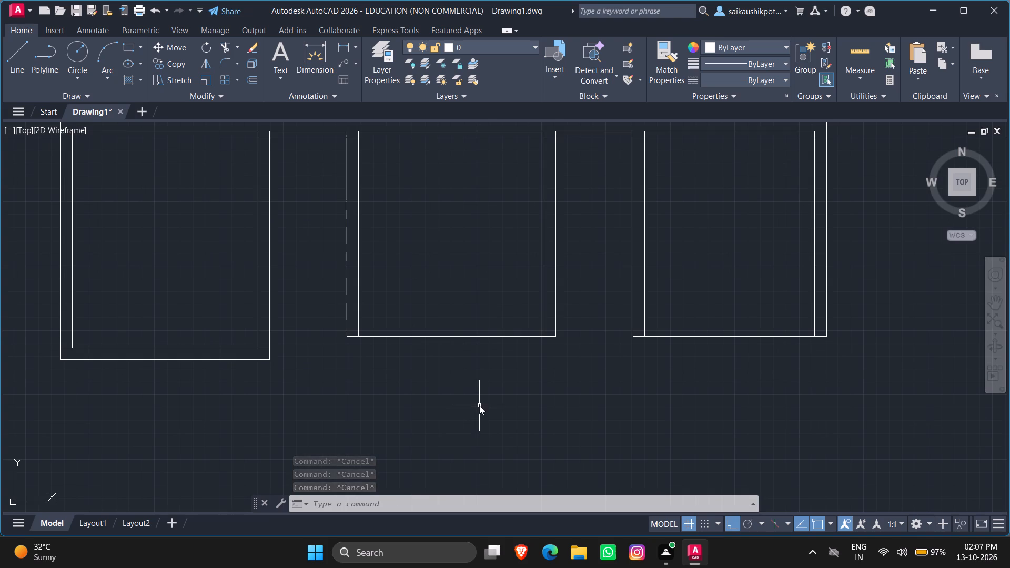
{"action": "key", "text": "Return"}
{"action": "type", "text": "9\""}
{"action": "key", "text": "Return"}
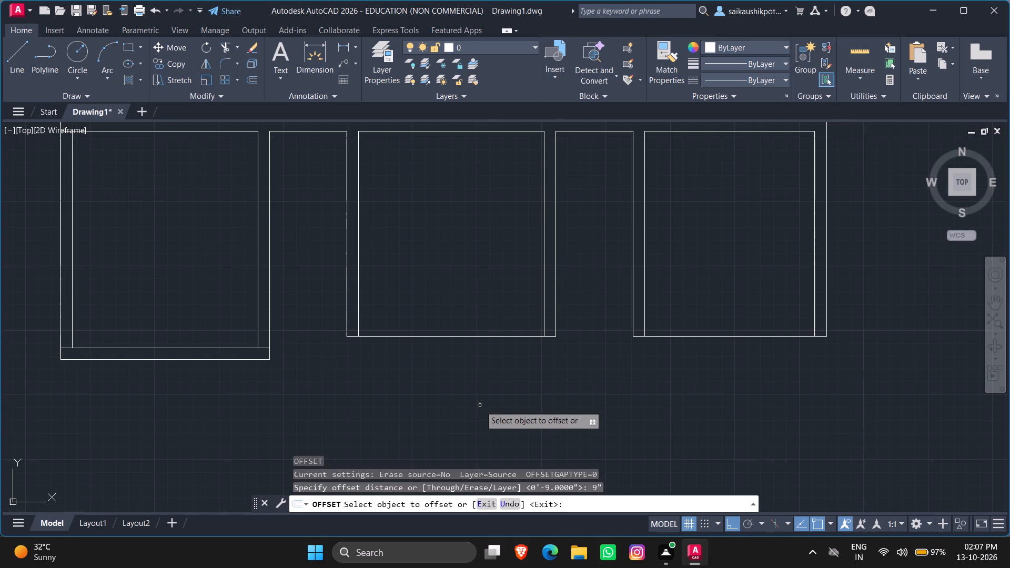
{"action": "left_click", "coordinate": [419, 337]}
{"action": "left_click", "coordinate": [442, 297]}
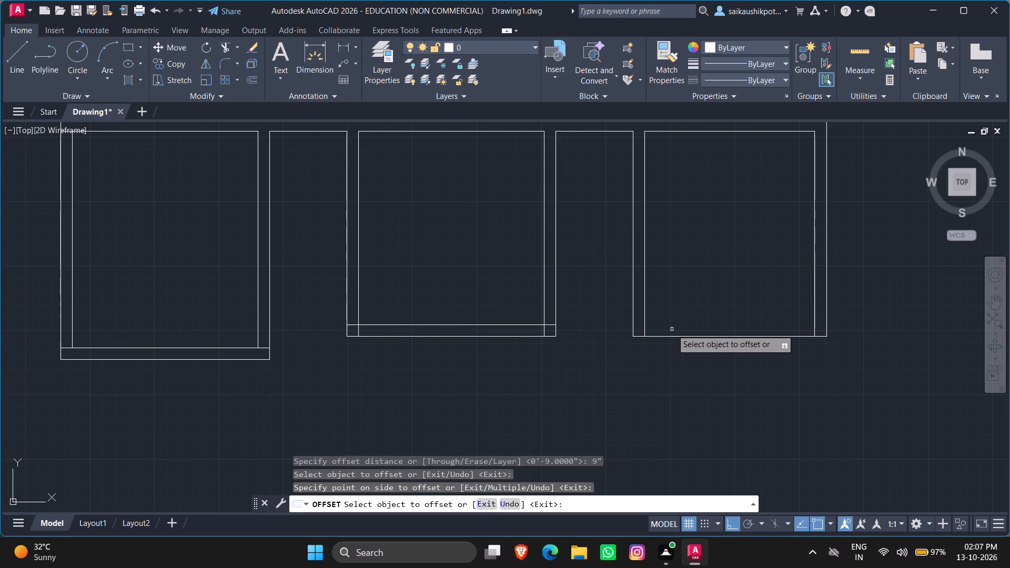
{"action": "left_click", "coordinate": [673, 336]}
{"action": "left_click", "coordinate": [684, 303]}
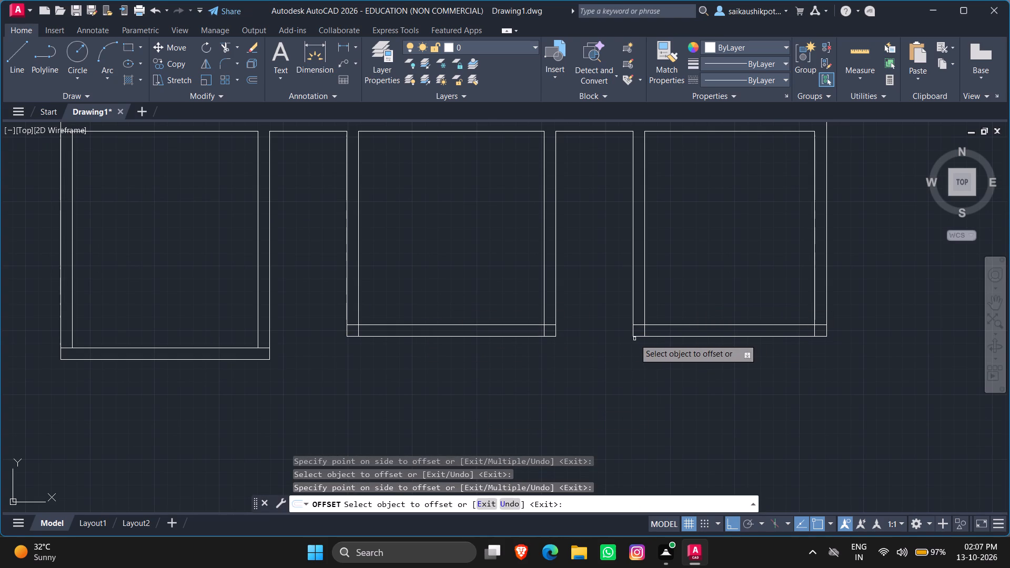
{"action": "key", "text": "Escape"}
{"action": "key", "text": "Escape"}
Trim the overlapping inner wall lines at both bottom corners of the second room.
{"action": "type", "text": "TR"}
{"action": "key", "text": "Return"}
{"action": "key", "text": "Return"}
{"action": "scroll", "coordinate": [369, 339], "scroll_direction": "up", "scroll_amount": 3}
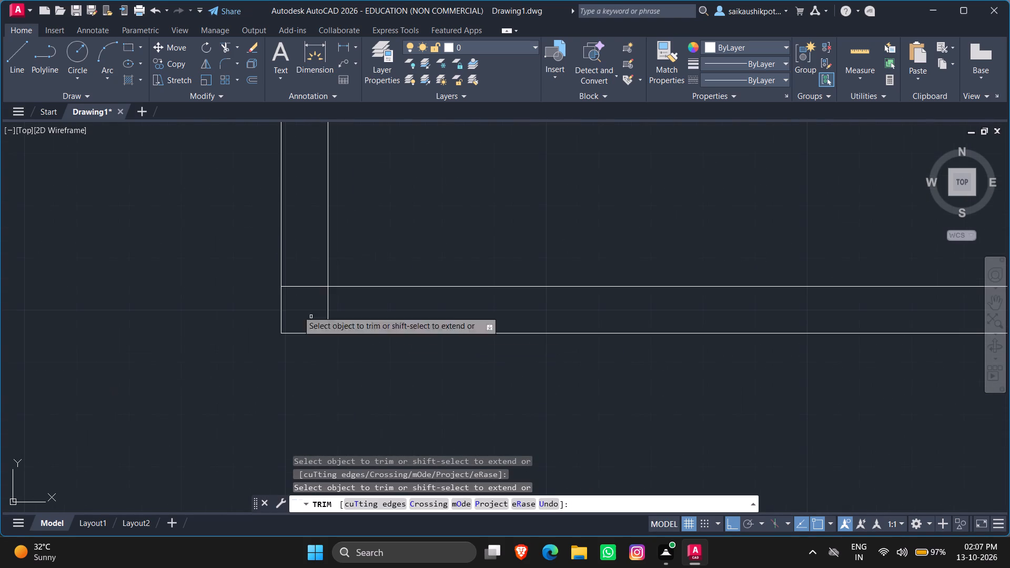
{"action": "left_click_drag", "start_coordinate": [299, 274], "coordinate": [310, 300]}
{"action": "middle_click", "coordinate": [310, 300]}
{"action": "left_click_drag", "start_coordinate": [311, 303], "coordinate": [370, 320]}
{"action": "left_click", "coordinate": [370, 320]}
{"action": "scroll", "coordinate": [279, 341], "scroll_direction": "down", "scroll_amount": 5}
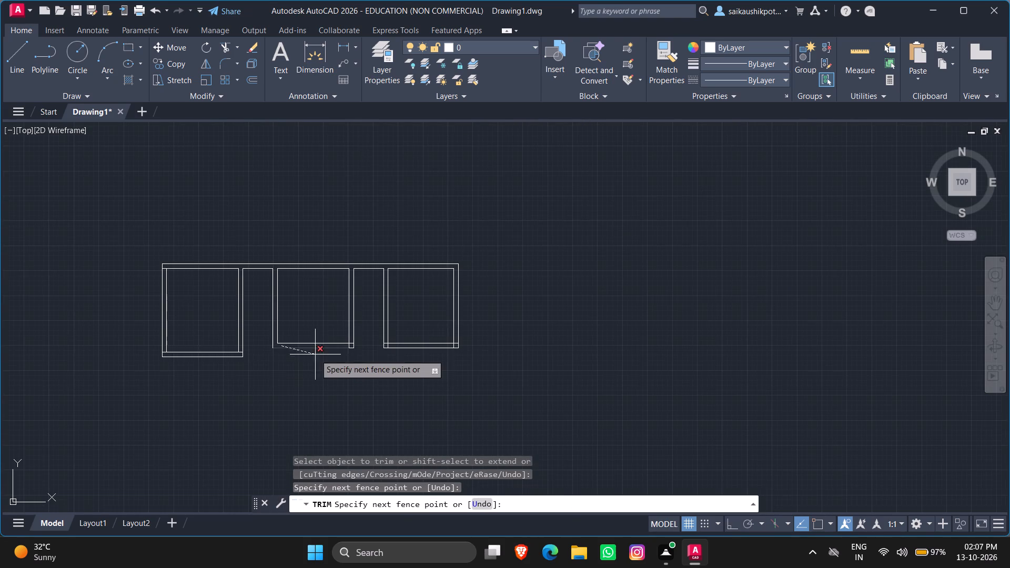
{"action": "scroll", "coordinate": [330, 350], "scroll_direction": "up", "scroll_amount": 5}
{"action": "left_click", "coordinate": [312, 316]}
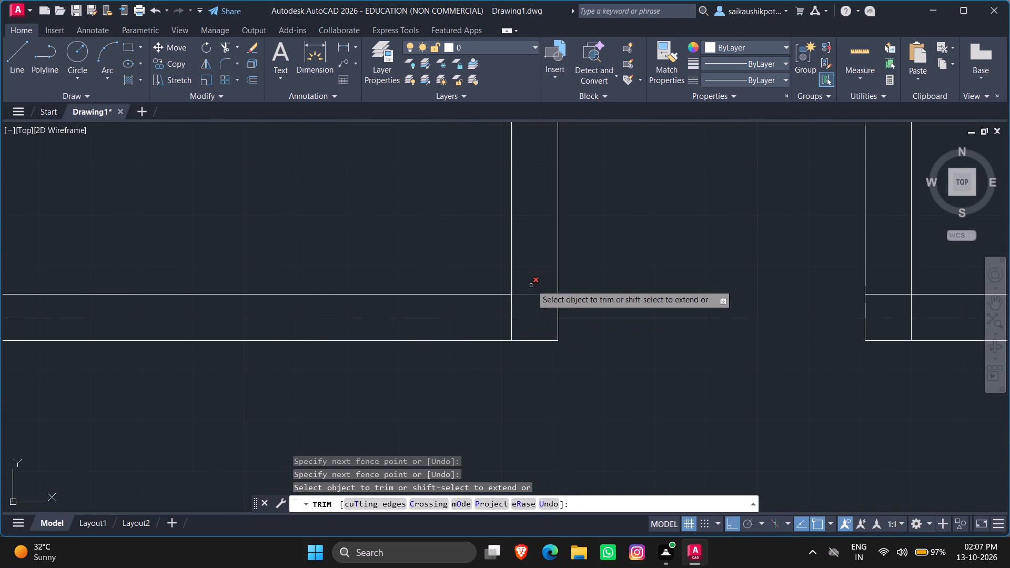
{"action": "left_click_drag", "start_coordinate": [537, 282], "coordinate": [498, 319]}
{"action": "scroll", "coordinate": [497, 339], "scroll_direction": "down", "scroll_amount": 4}
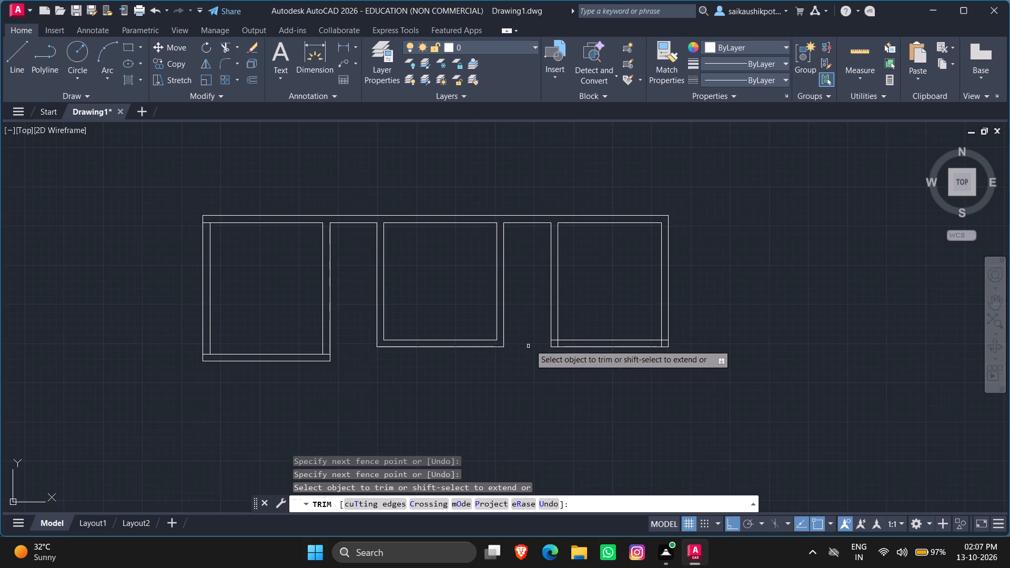
Trim the overlapping inner wall lines at both bottom corners of the third room, and exit the Trim command.
{"action": "scroll", "coordinate": [557, 341], "scroll_direction": "up", "scroll_amount": 6}
{"action": "left_click_drag", "start_coordinate": [520, 311], "coordinate": [589, 379]}
{"action": "scroll", "coordinate": [505, 379], "scroll_direction": "down", "scroll_amount": 2}
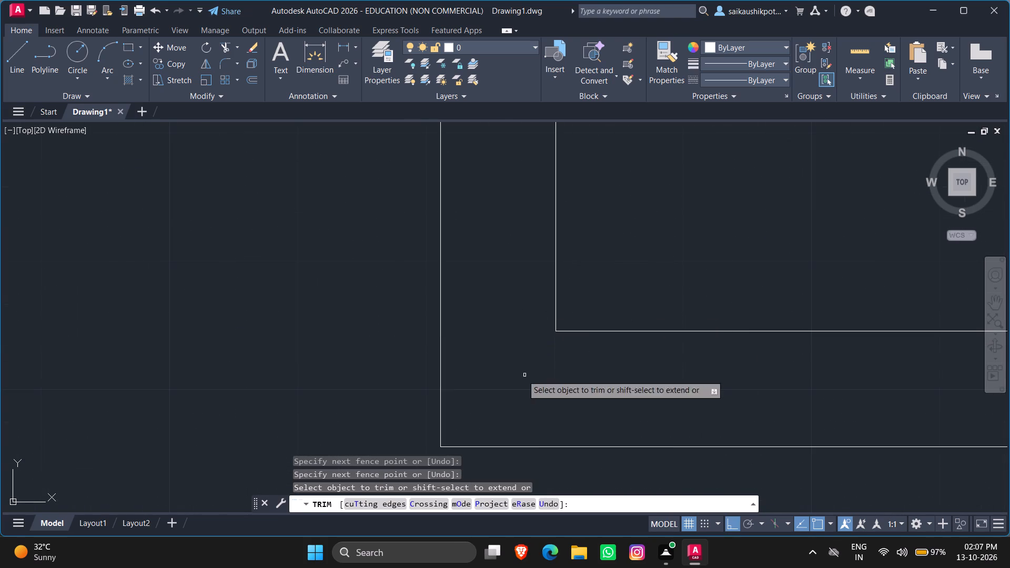
{"action": "scroll", "coordinate": [521, 375], "scroll_direction": "down", "scroll_amount": 3}
{"action": "scroll", "coordinate": [635, 384], "scroll_direction": "up", "scroll_amount": 5}
{"action": "left_click_drag", "start_coordinate": [645, 327], "coordinate": [650, 378]}
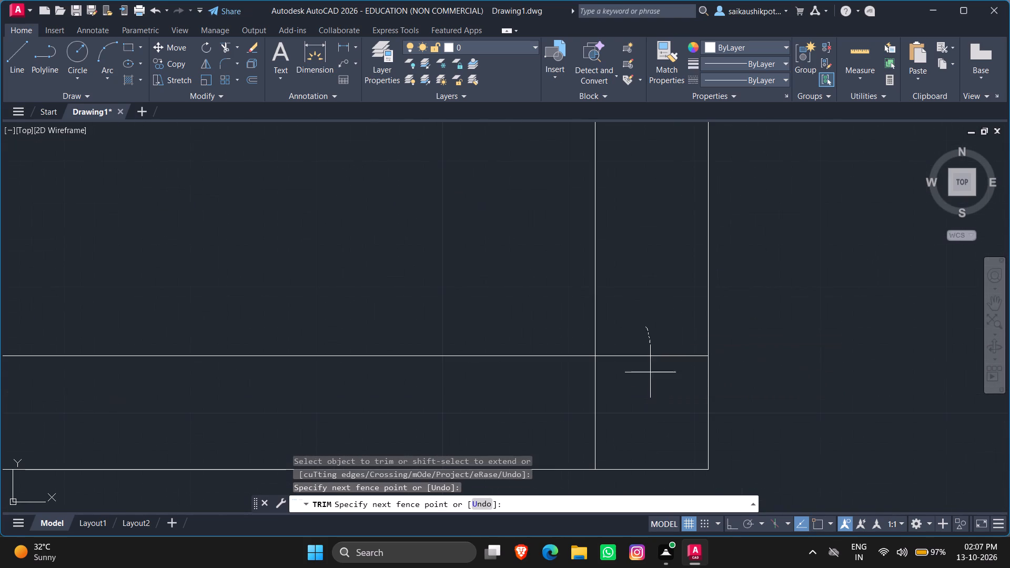
{"action": "left_click_drag", "start_coordinate": [650, 378], "coordinate": [557, 421]}
{"action": "scroll", "coordinate": [604, 390], "scroll_direction": "down", "scroll_amount": 5}
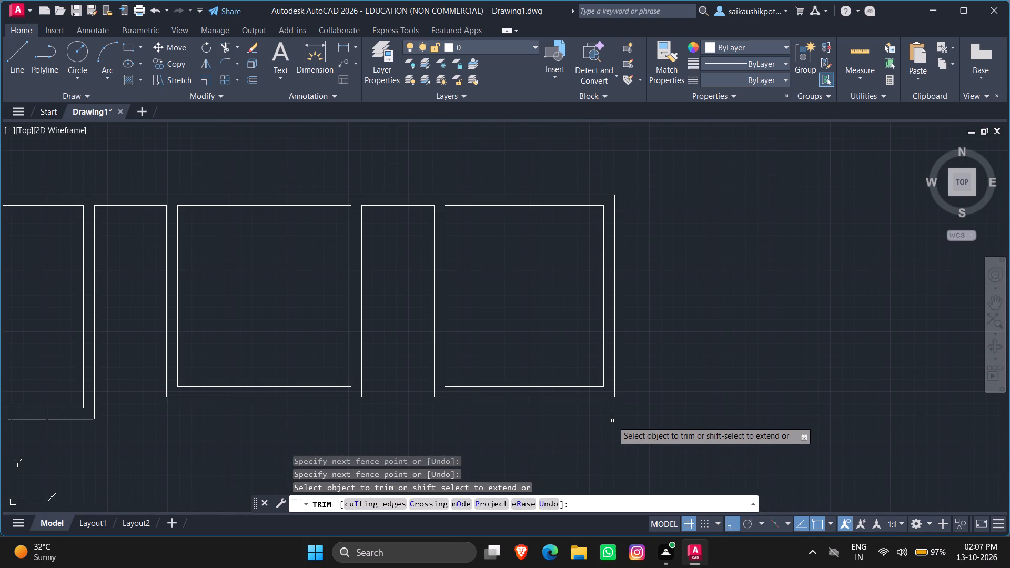
{"action": "key", "text": "Escape"}
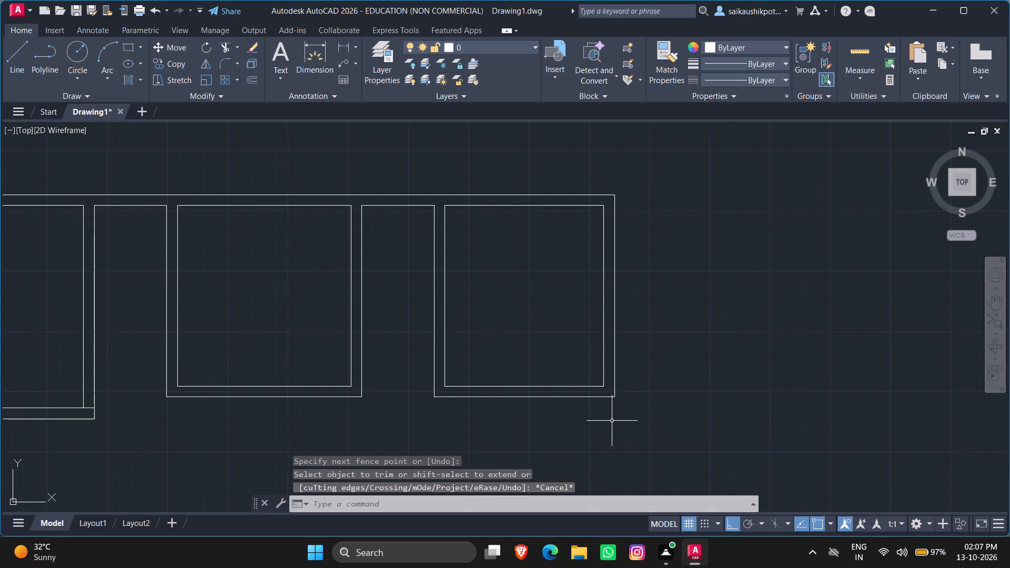
{"action": "key", "text": "Escape"}
{"action": "key", "text": "Escape"}
{"action": "key", "text": "Escape"}
{"action": "key", "text": "Escape"}
{"action": "key", "text": "Escape"}
{"action": "key", "text": "Escape"}
{"action": "key", "text": "Escape"}
{"action": "key", "text": "Escape"}
Offset the third room's outer bottom wall line 4' downward.
{"action": "key", "text": "o"}
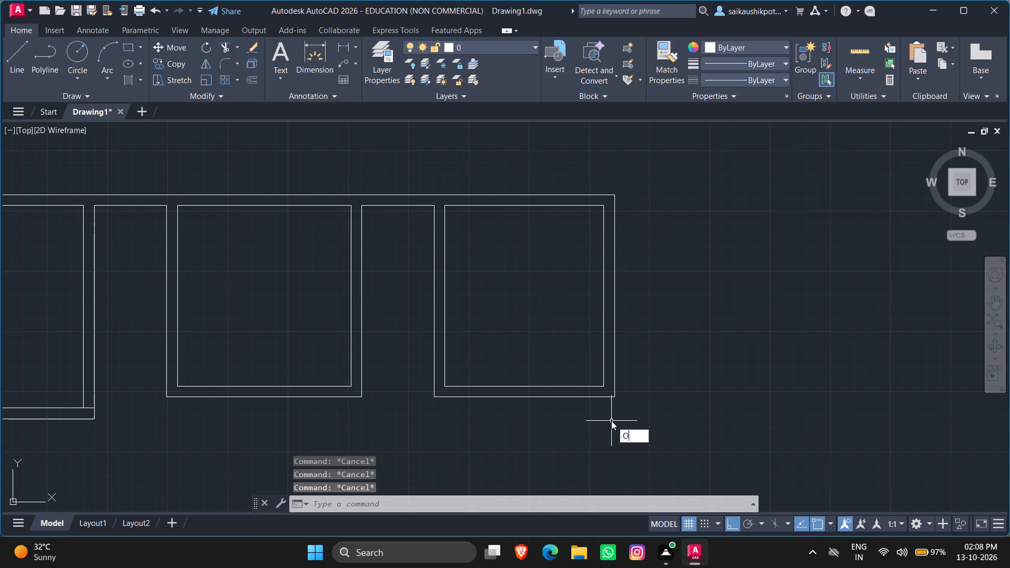
{"action": "key", "text": "Return"}
{"action": "type", "text": "4'"}
{"action": "key", "text": "Return"}
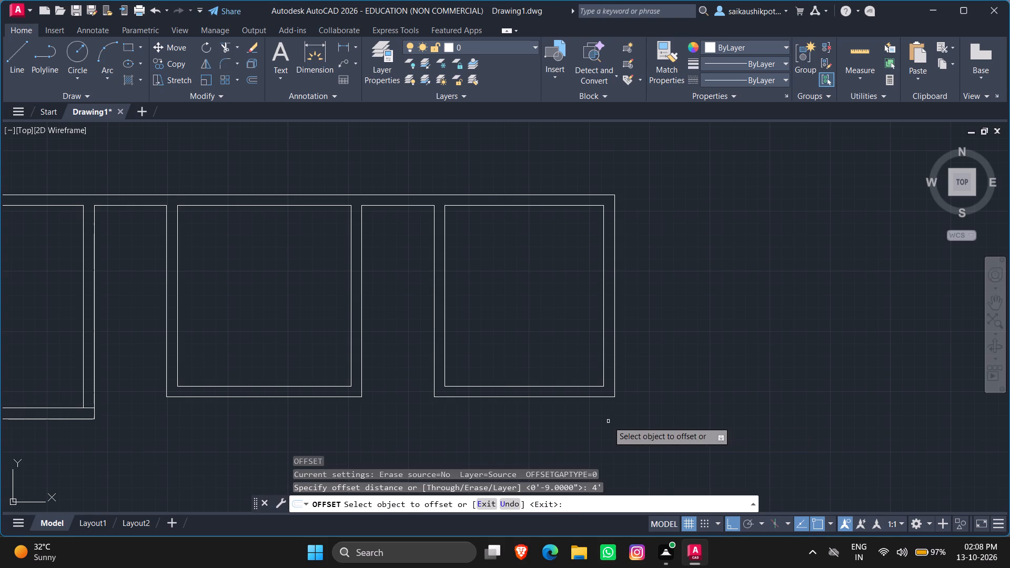
{"action": "scroll", "coordinate": [567, 268], "scroll_direction": "down", "scroll_amount": 2}
{"action": "scroll", "coordinate": [549, 327], "scroll_direction": "up", "scroll_amount": 2}
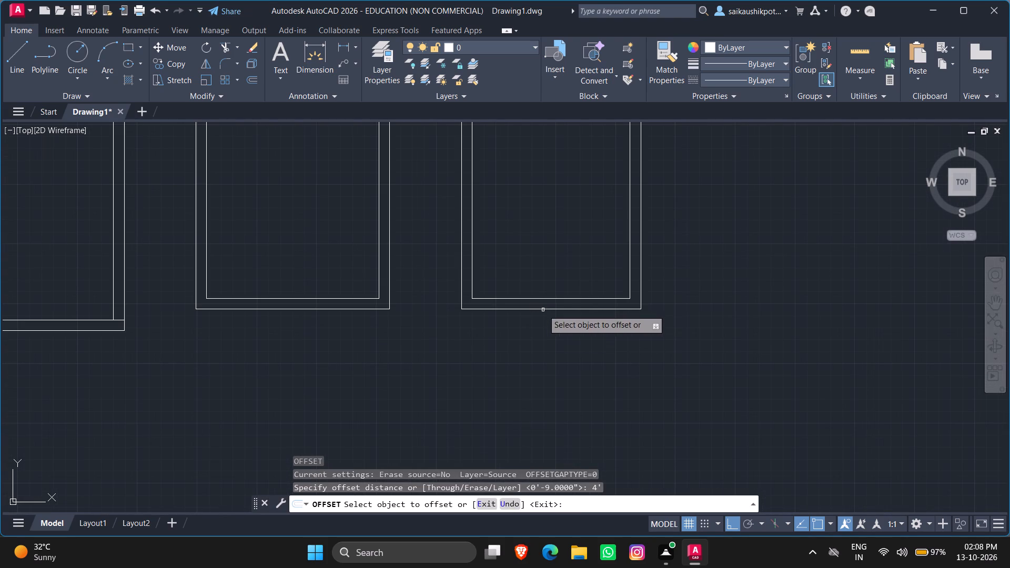
{"action": "left_click", "coordinate": [543, 310]}
{"action": "left_click", "coordinate": [558, 372]}
Offset the new line below the third room 9" downward to form a wall.
{"action": "left_click", "coordinate": [547, 366]}
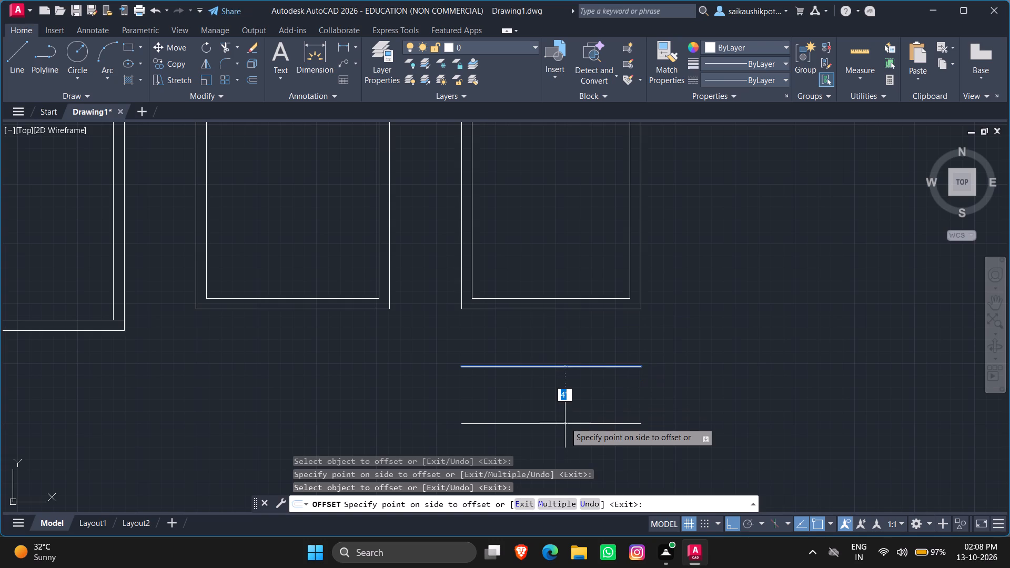
{"action": "key", "text": "9"}
{"action": "key", "text": "shift+quotedbl"}
{"action": "key", "text": "Return"}
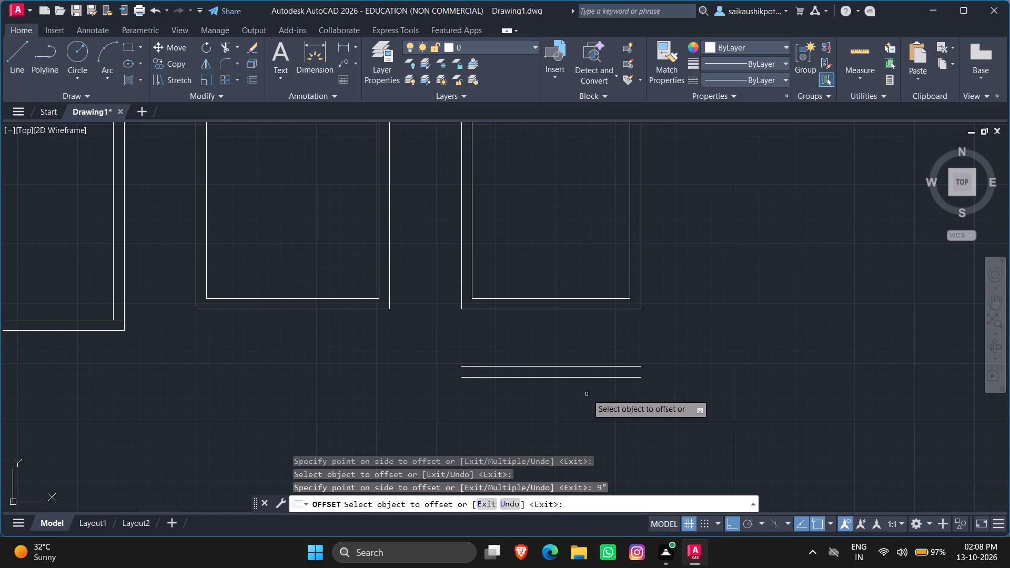
Measure the third room's interior width and height with the quick measure tool.
{"action": "left_click", "coordinate": [573, 378]}
{"action": "scroll", "coordinate": [624, 383], "scroll_direction": "down", "scroll_amount": 2}
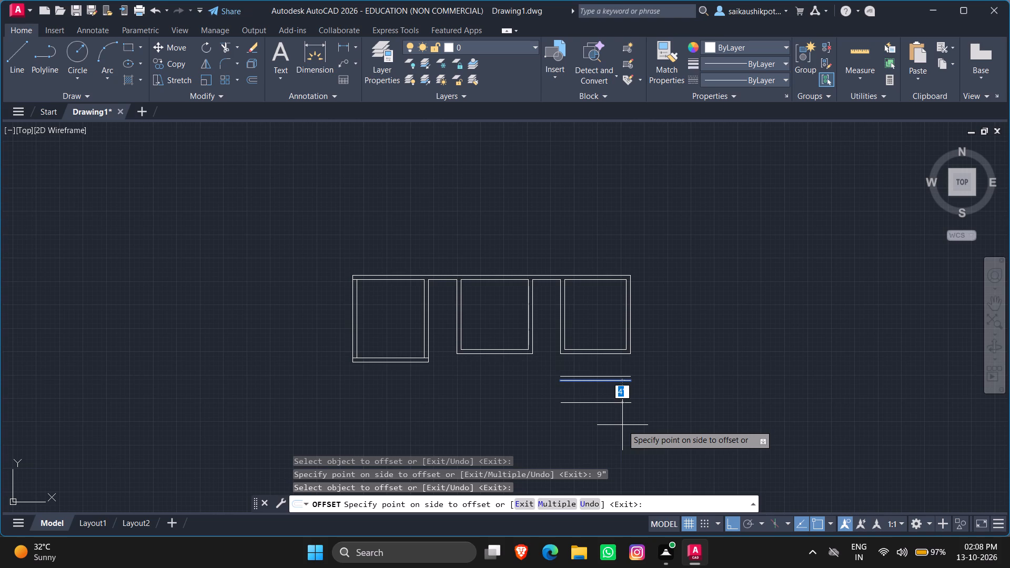
{"action": "left_click", "coordinate": [851, 49]}
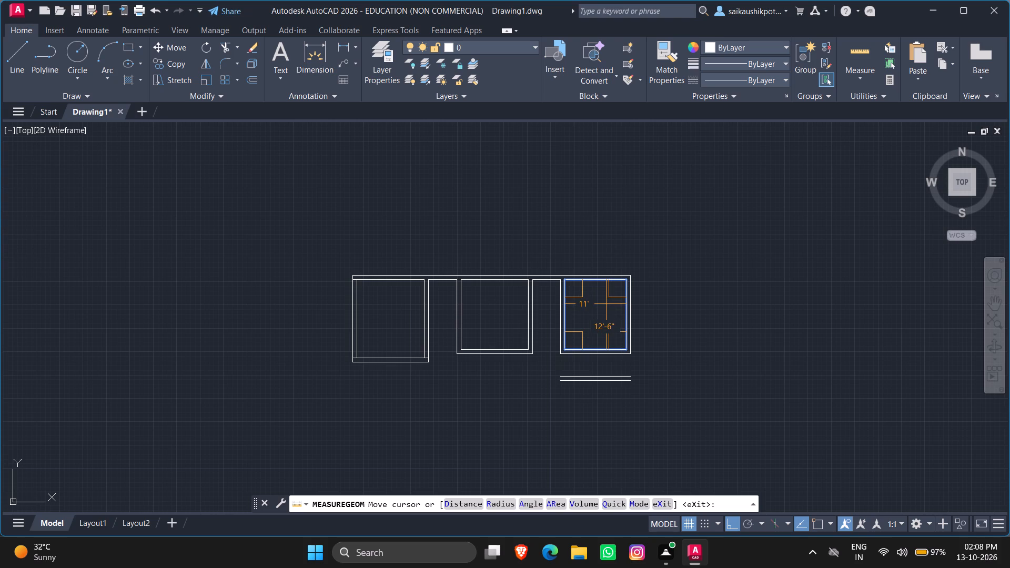
{"action": "key", "text": "Escape"}
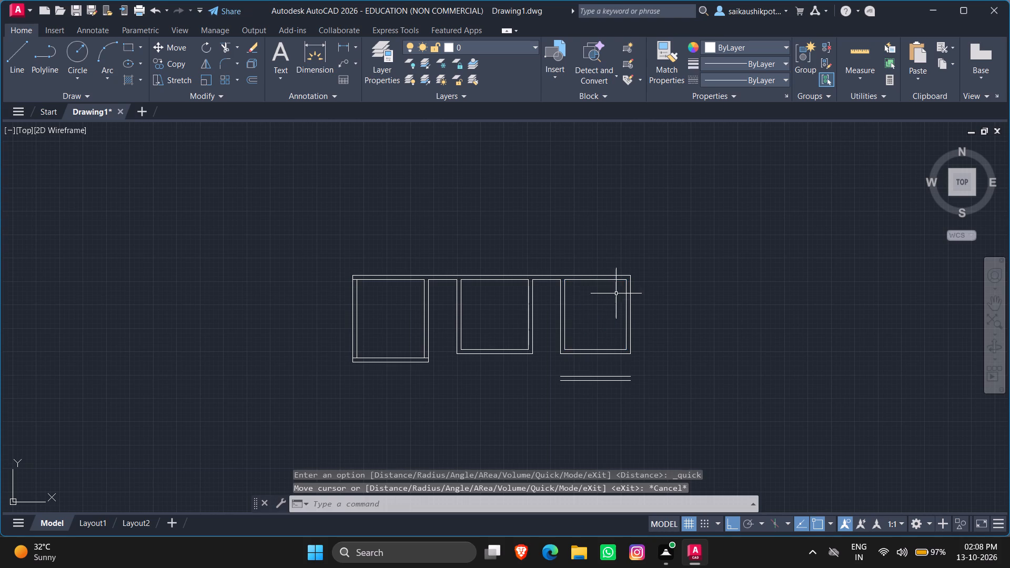
Stretch the third room's outer wall line beside the second gap straight down past the new wall, to about 30' long.
{"action": "scroll", "coordinate": [602, 420], "scroll_direction": "up", "scroll_amount": 2}
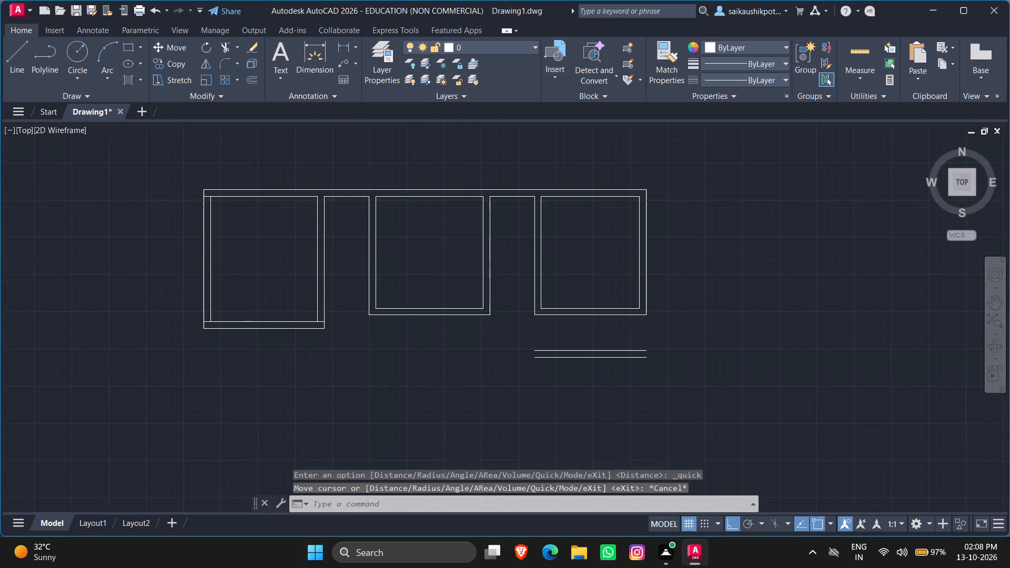
{"action": "scroll", "coordinate": [602, 420], "scroll_direction": "down", "scroll_amount": 2}
{"action": "scroll", "coordinate": [602, 420], "scroll_direction": "up", "scroll_amount": 1}
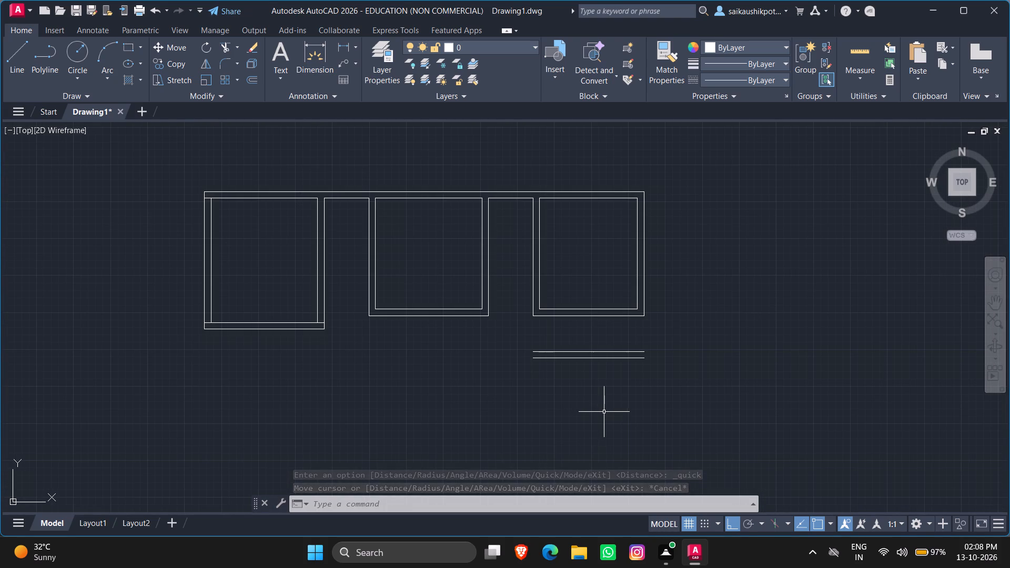
{"action": "left_click", "coordinate": [533, 313]}
{"action": "left_click", "coordinate": [533, 313]}
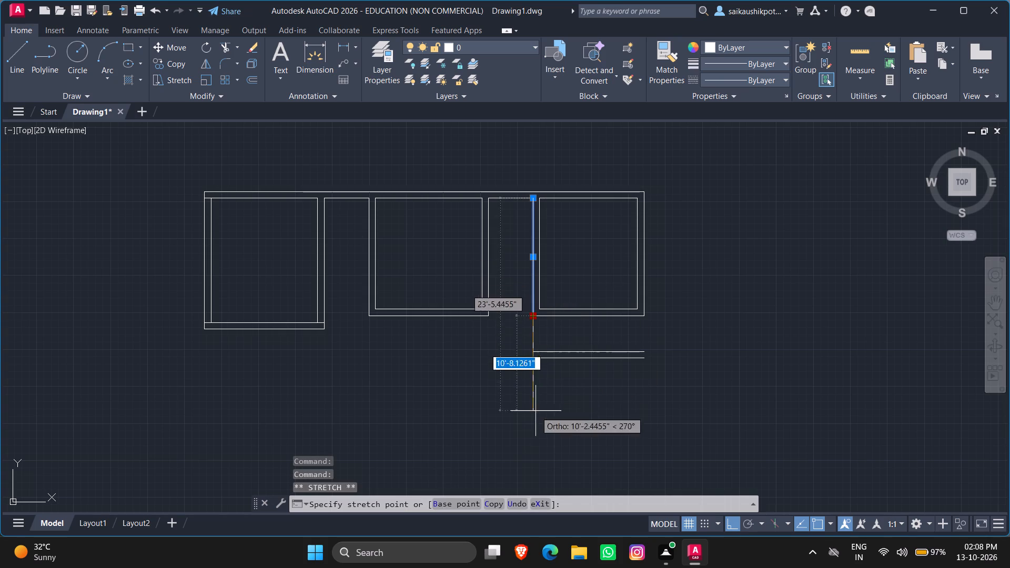
{"action": "double_click", "coordinate": [534, 465]}
{"action": "key", "text": "Escape"}
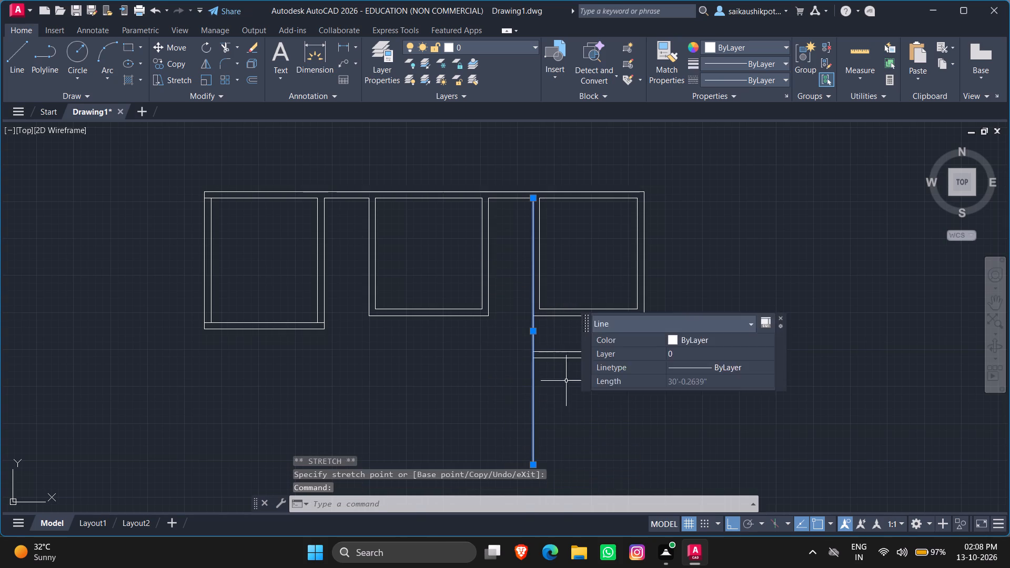
{"action": "key", "text": "Escape"}
{"action": "key", "text": "Escape"}
{"action": "key", "text": "Escape"}
{"action": "key", "text": "Escape"}
{"action": "key", "text": "Escape"}
{"action": "key", "text": "Escape"}
Offset the lower line of the new wall below the third room 11' downward.
{"action": "key", "text": "o"}
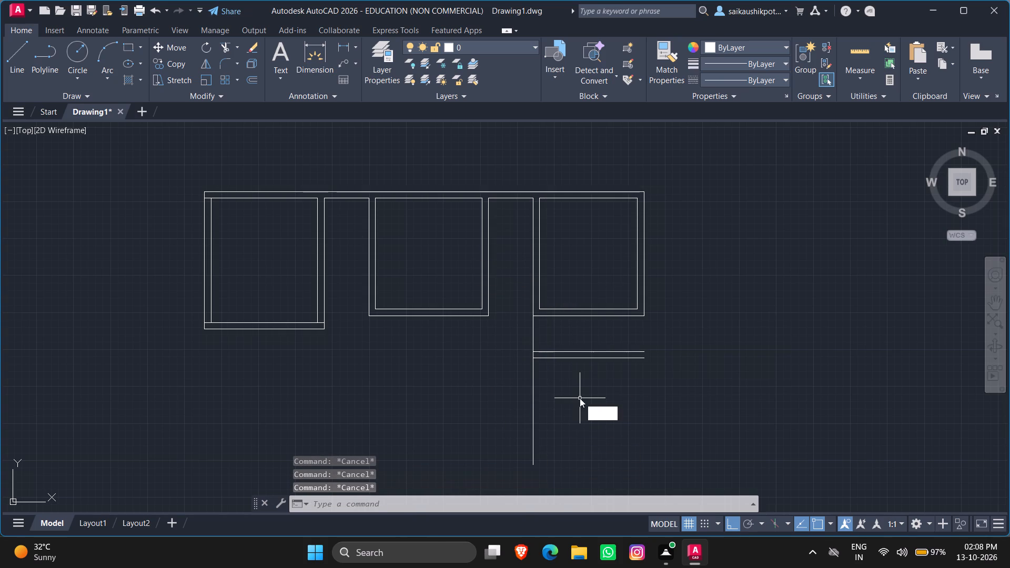
{"action": "key", "text": "Return"}
{"action": "type", "text": "1'"}
{"action": "key", "text": "Return"}
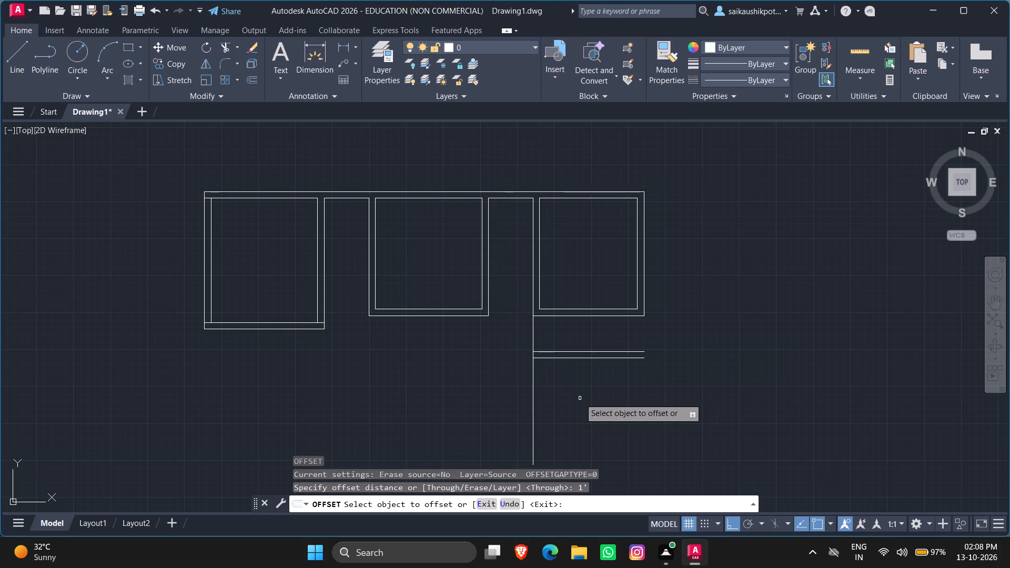
{"action": "scroll", "coordinate": [639, 349], "scroll_direction": "down", "scroll_amount": 2}
{"action": "scroll", "coordinate": [643, 371], "scroll_direction": "up", "scroll_amount": 2}
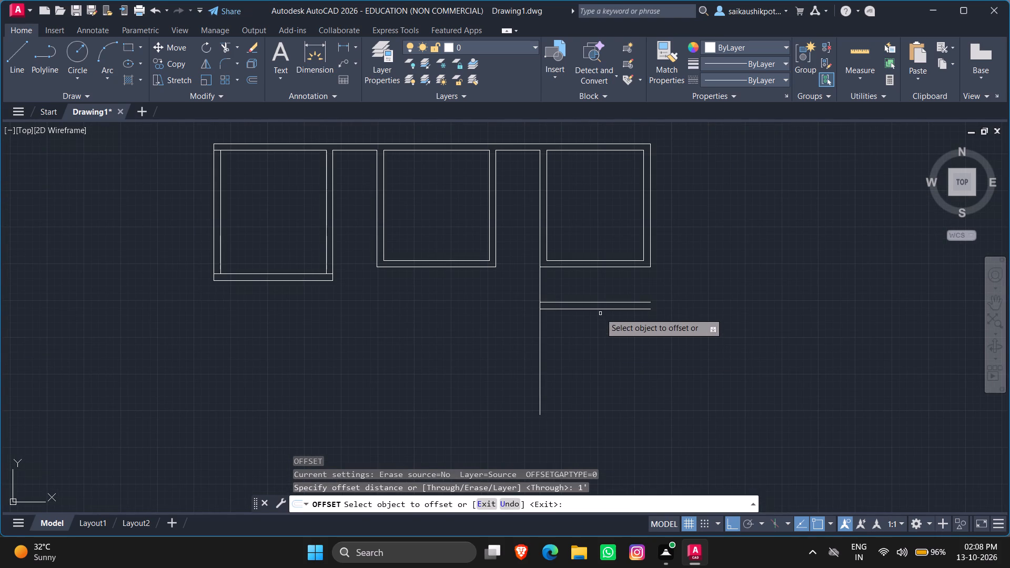
{"action": "left_click", "coordinate": [599, 310]}
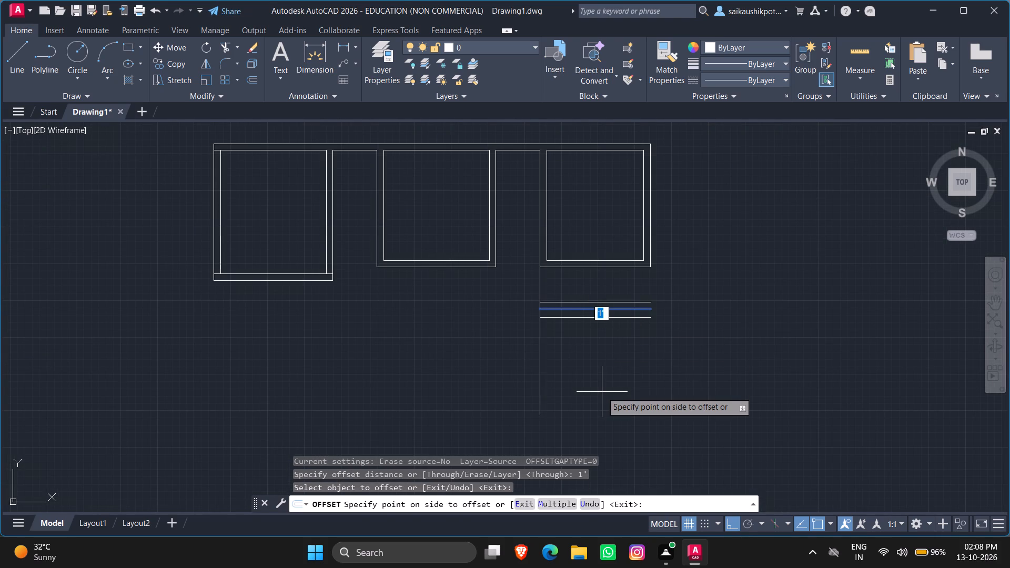
{"action": "type", "text": "11'"}
{"action": "key", "text": "Return"}
{"action": "key", "text": "Escape"}
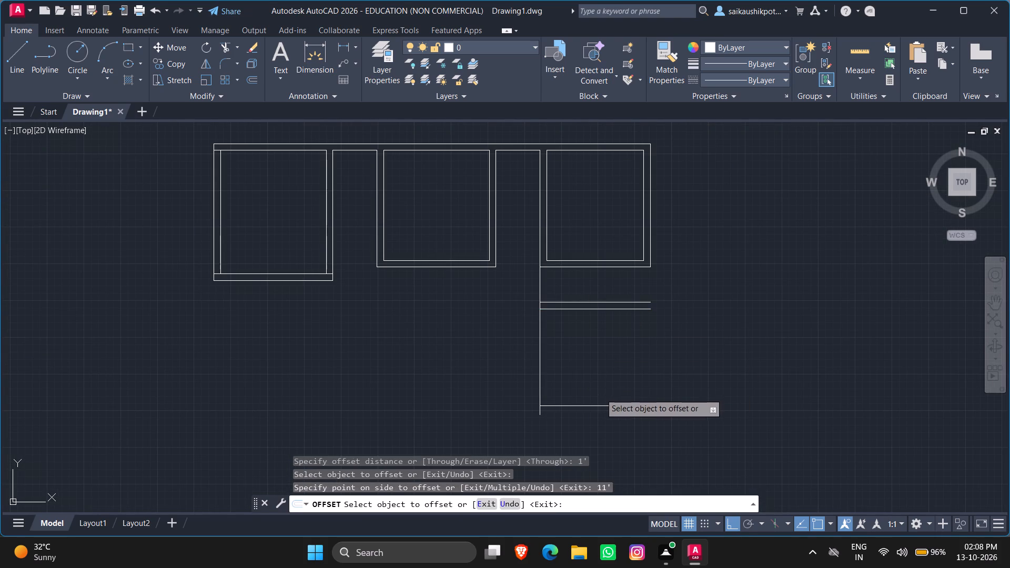
{"action": "key", "text": "Escape"}
{"action": "key", "text": "Escape"}
{"action": "scroll", "coordinate": [576, 423], "scroll_direction": "up", "scroll_amount": 2}
{"action": "scroll", "coordinate": [558, 374], "scroll_direction": "down", "scroll_amount": 1}
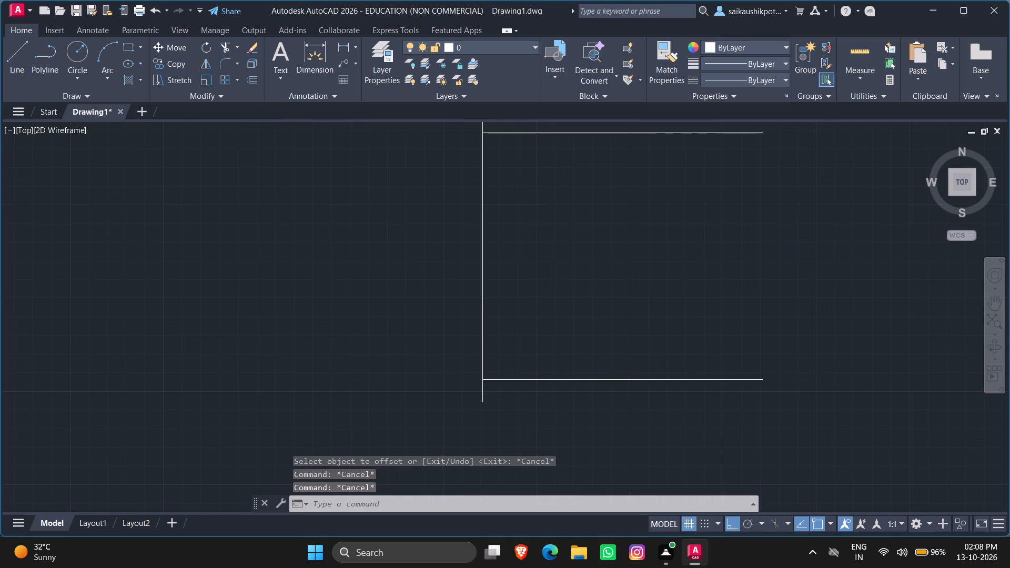
{"action": "key", "text": "Escape"}
{"action": "key", "text": "Escape"}
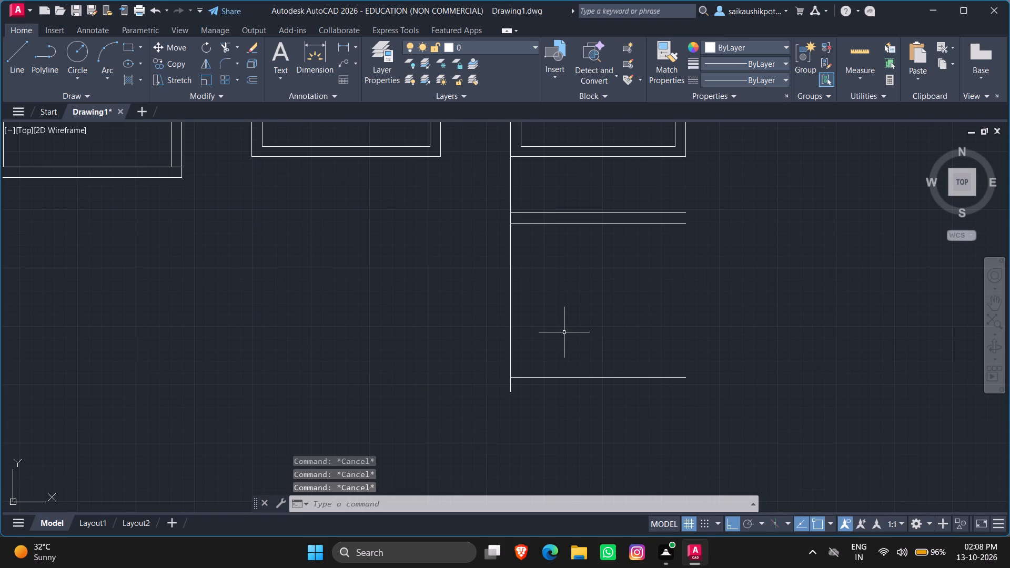
Offset the lowest horizontal line 9" downward to form the lower room's bottom wall.
{"action": "key", "text": "o"}
{"action": "key", "text": "Return"}
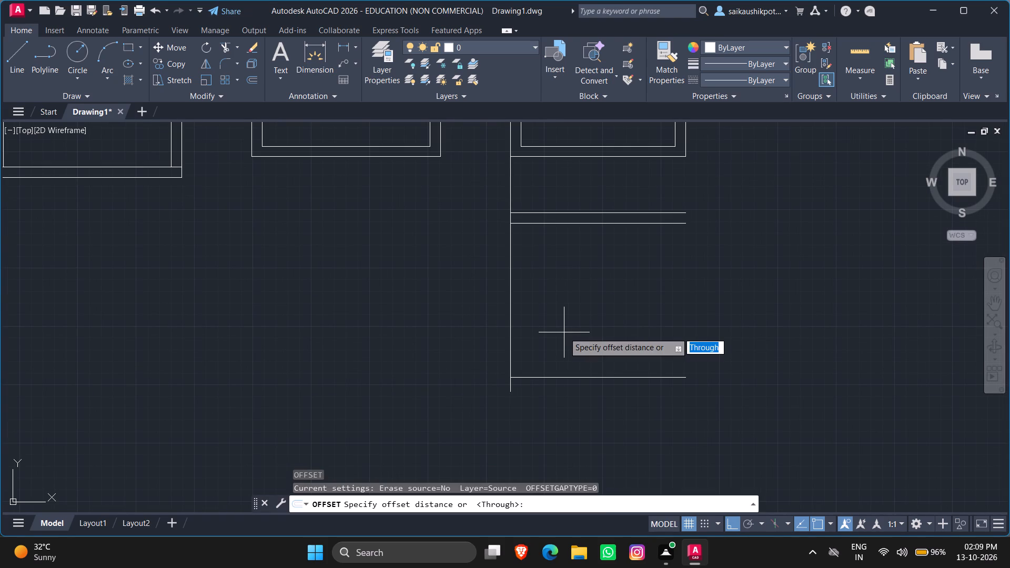
{"action": "type", "text": "9\""}
{"action": "key", "text": "Return"}
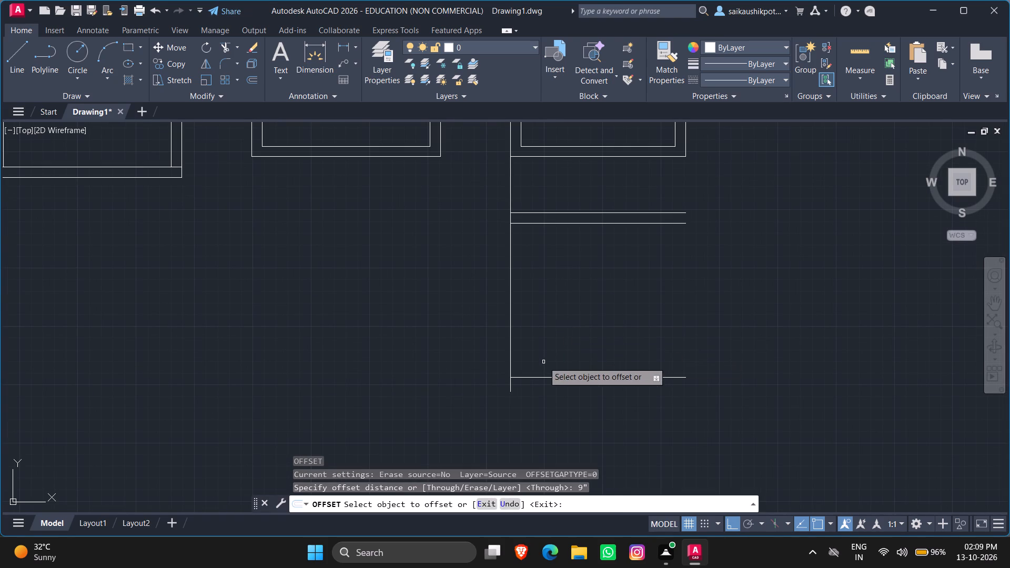
{"action": "left_click", "coordinate": [521, 374]}
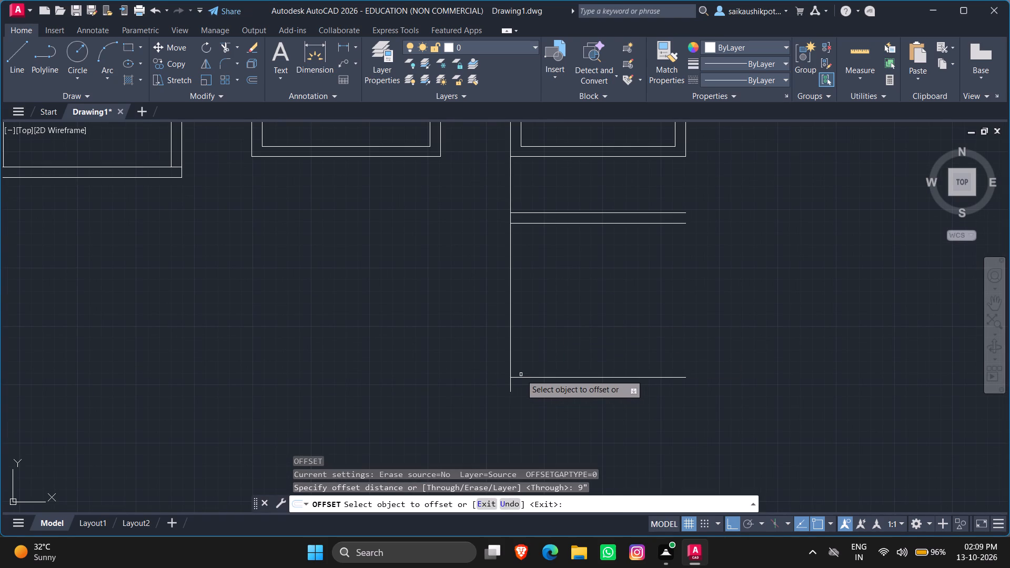
{"action": "left_click", "coordinate": [521, 379]}
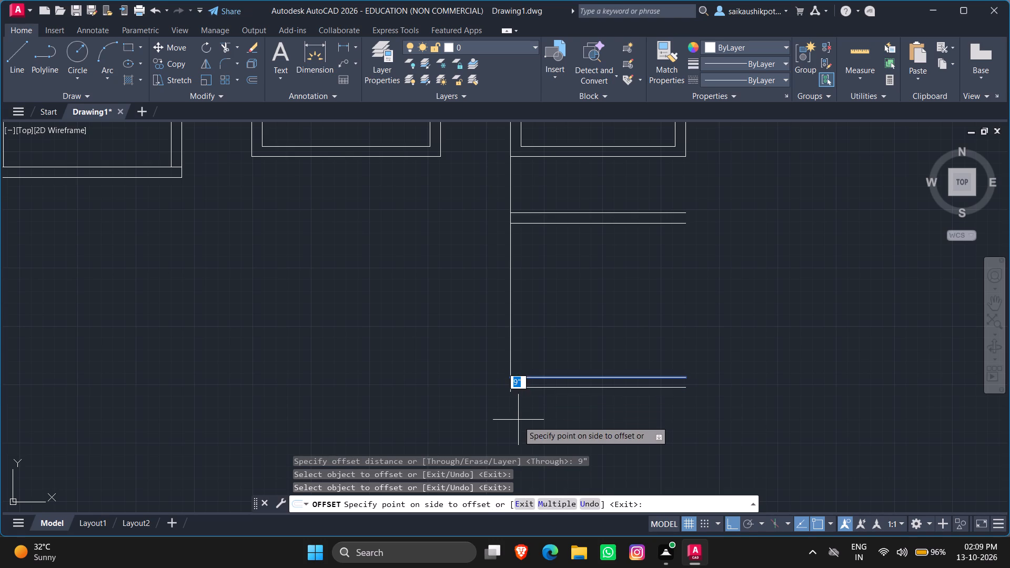
{"action": "left_click", "coordinate": [518, 421]}
{"action": "key", "text": "Escape"}
Trim the end of the long left vertical wall line that overhangs below the lower room's bottom wall.
{"action": "scroll", "coordinate": [508, 397], "scroll_direction": "up", "scroll_amount": 3}
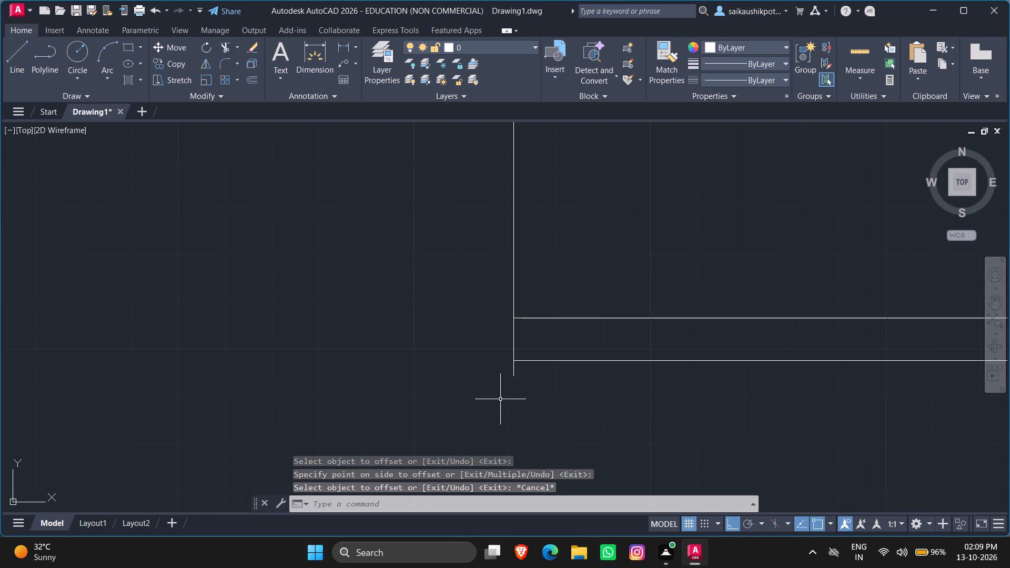
{"action": "type", "text": "TR"}
{"action": "key", "text": "Return"}
{"action": "key", "text": "Return"}
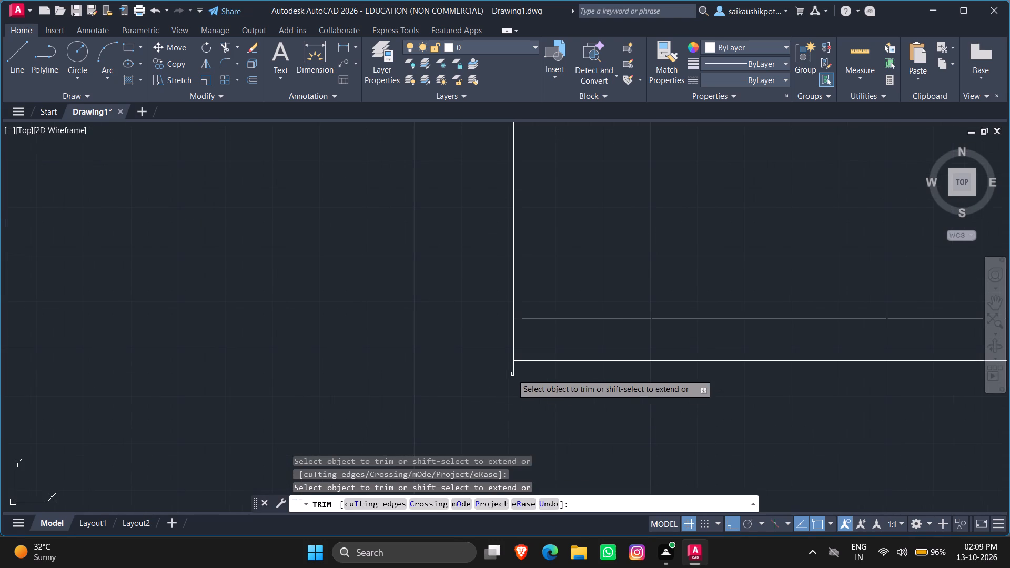
{"action": "left_click_drag", "start_coordinate": [509, 369], "coordinate": [524, 370]}
{"action": "key", "text": "Escape"}
Stretch the third room's right outer wall line straight down to the end of the lowest wall line.
{"action": "scroll", "coordinate": [483, 395], "scroll_direction": "down", "scroll_amount": 4}
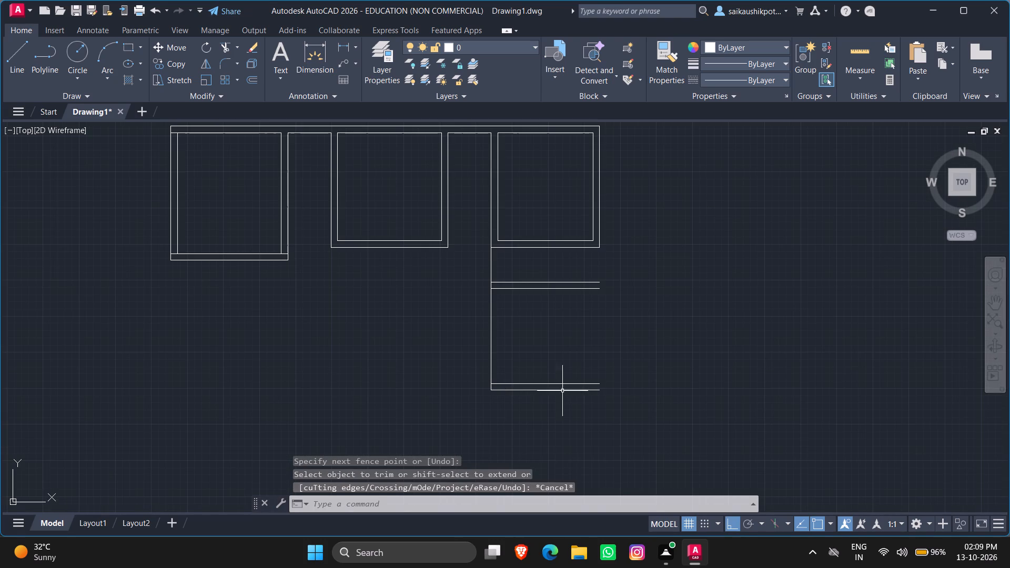
{"action": "left_click", "coordinate": [600, 237]}
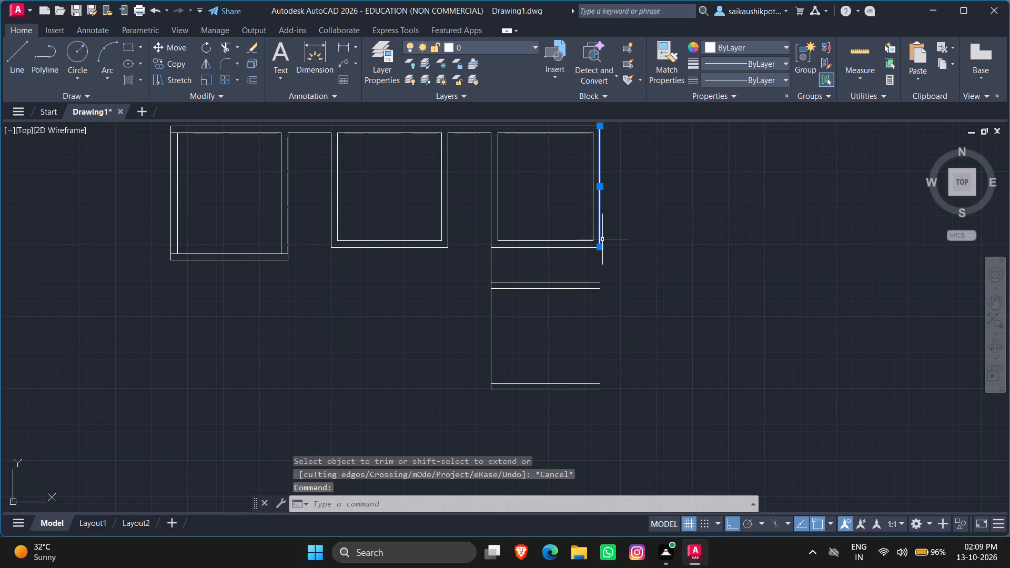
{"action": "left_click", "coordinate": [600, 247]}
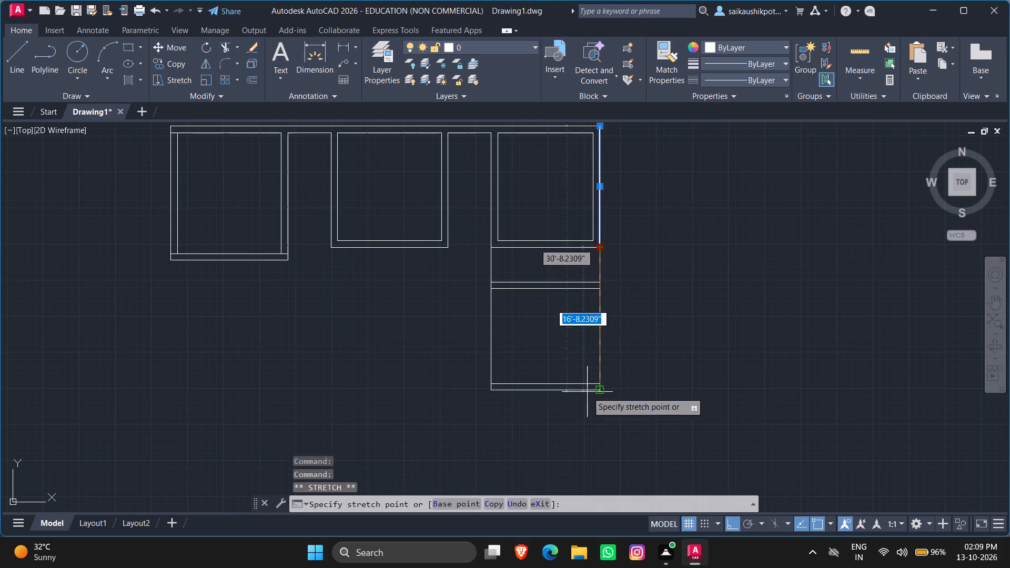
{"action": "left_click", "coordinate": [598, 391]}
{"action": "key", "text": "Escape"}
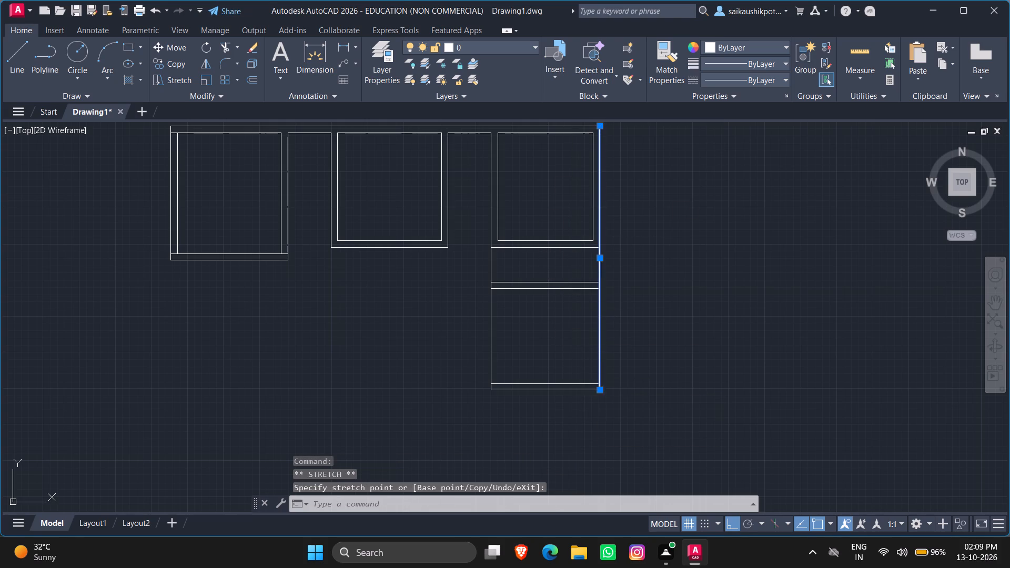
{"action": "key", "text": "Escape"}
{"action": "key", "text": "Escape"}
Offset the extended right outer wall line 9" inward.
{"action": "key", "text": "o"}
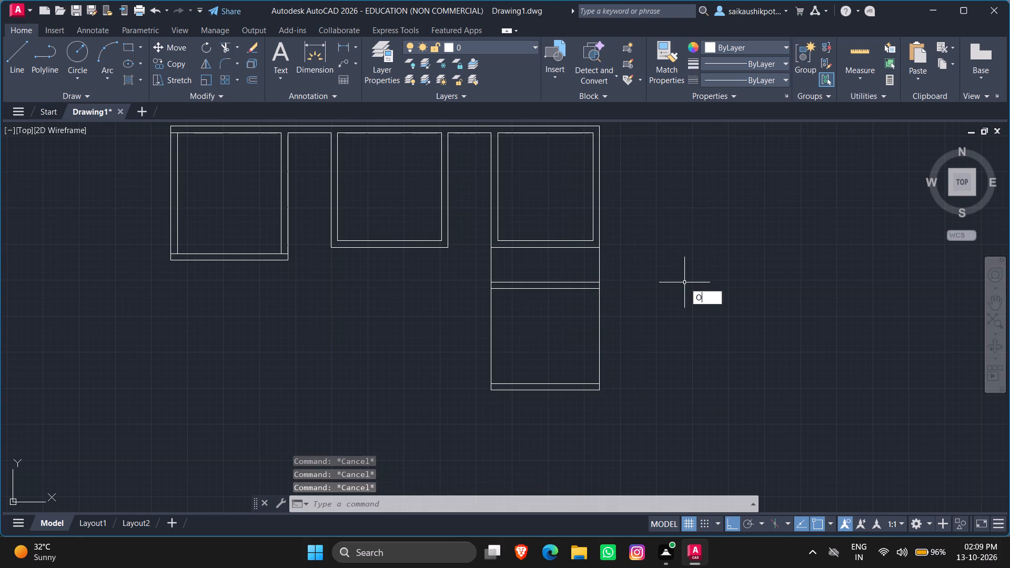
{"action": "key", "text": "Return"}
{"action": "key", "text": "9"}
{"action": "key", "text": "shift+quotedbl"}
{"action": "key", "text": "Return"}
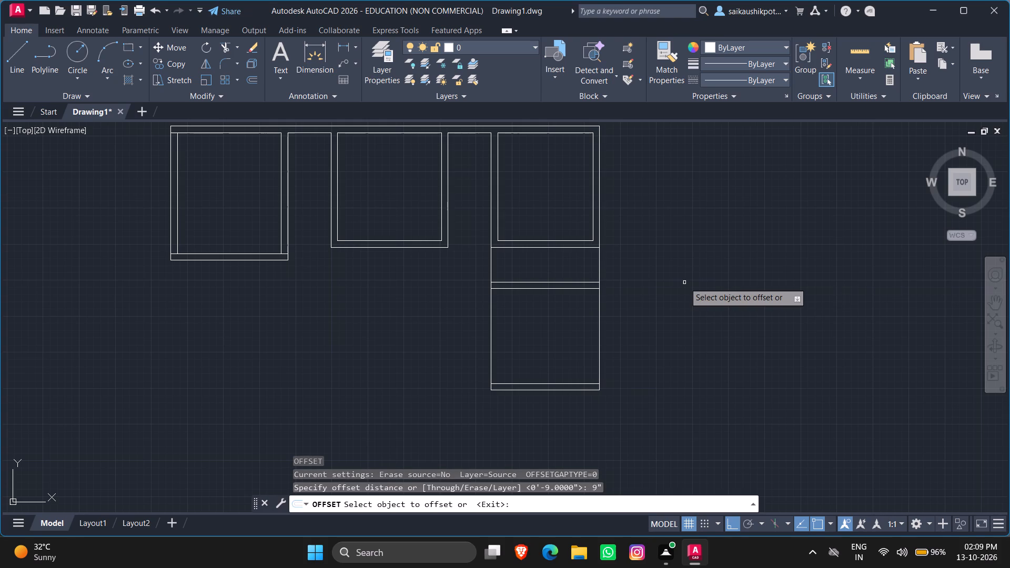
{"action": "left_click", "coordinate": [600, 328]}
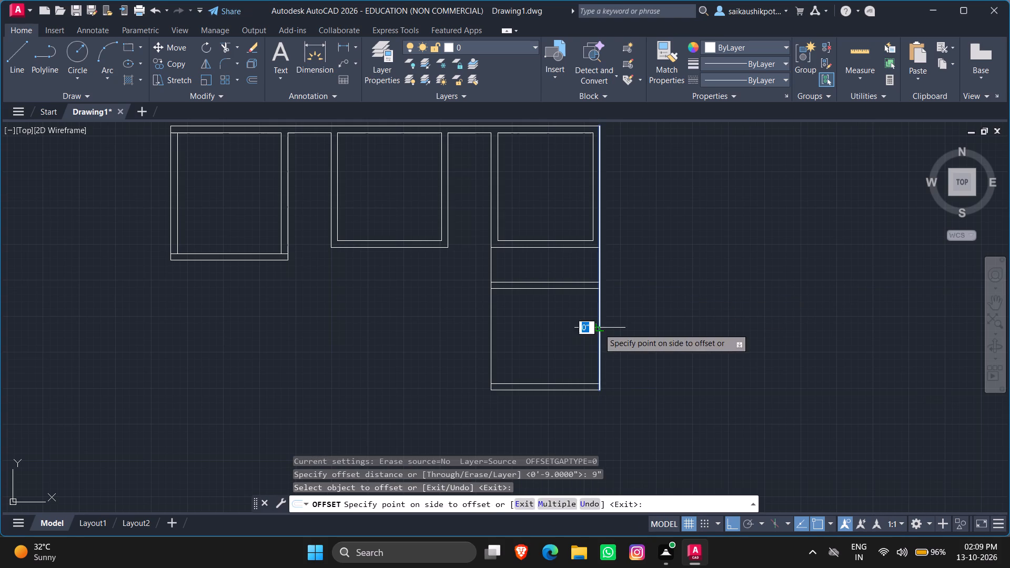
{"action": "left_click", "coordinate": [590, 330]}
{"action": "key", "text": "Escape"}
{"action": "key", "text": "Escape"}
Trim the overlapping lines where the third room's bottom wall and the wall below it meet the right side wall.
{"action": "type", "text": "TR"}
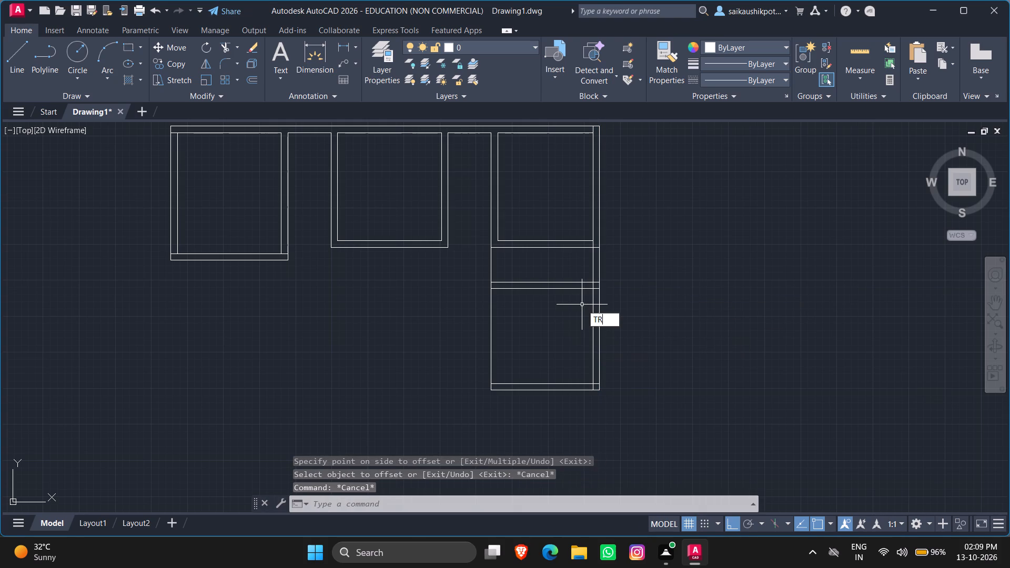
{"action": "key", "text": "Return"}
{"action": "scroll", "coordinate": [596, 249], "scroll_direction": "up", "scroll_amount": 5}
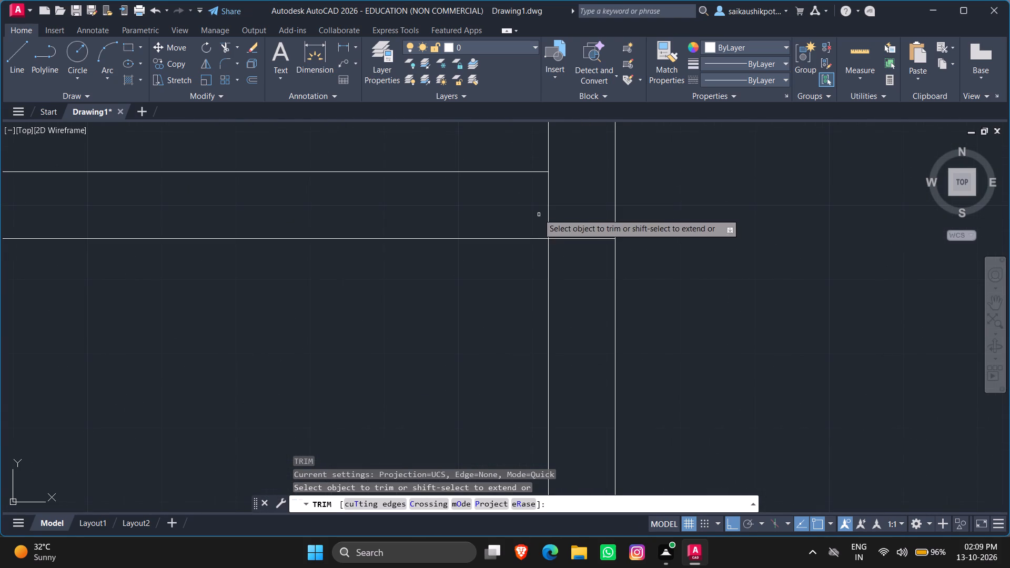
{"action": "left_click_drag", "start_coordinate": [538, 214], "coordinate": [583, 281]}
{"action": "scroll", "coordinate": [648, 217], "scroll_direction": "down", "scroll_amount": 3}
{"action": "scroll", "coordinate": [628, 314], "scroll_direction": "up", "scroll_amount": 3}
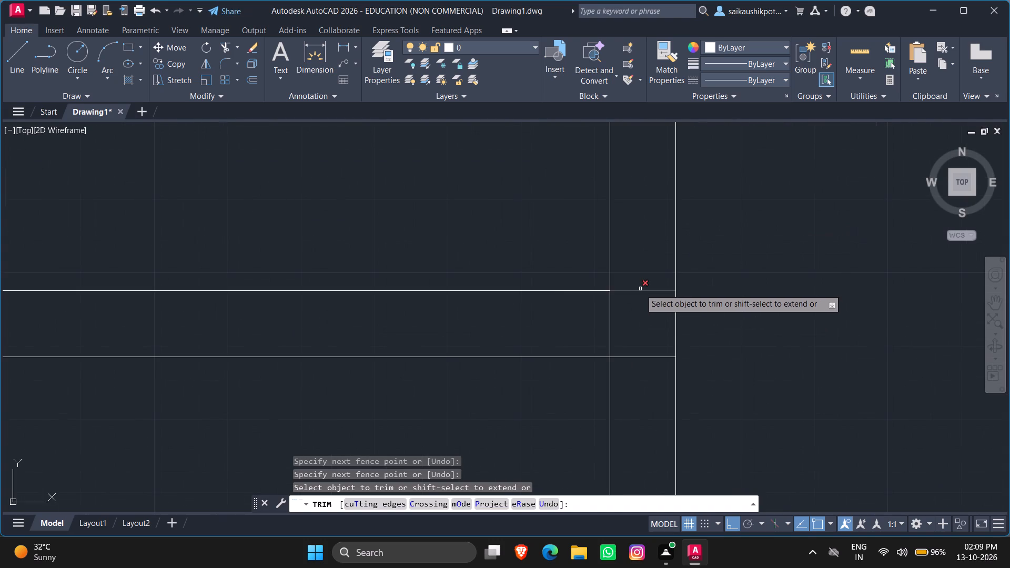
{"action": "left_click_drag", "start_coordinate": [640, 266], "coordinate": [646, 377]}
{"action": "left_click_drag", "start_coordinate": [630, 327], "coordinate": [601, 327]}
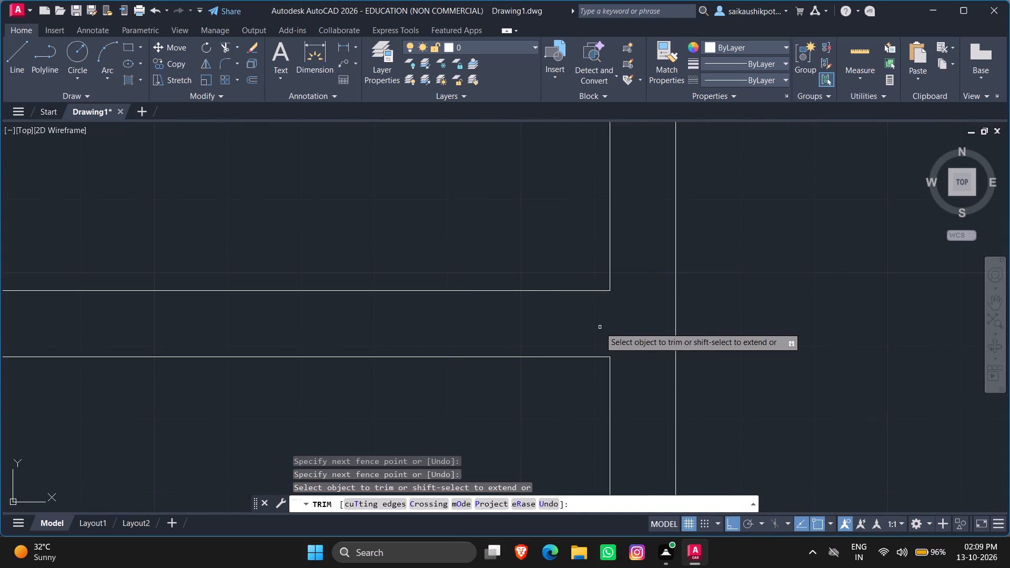
Trim the overlapping inner line ends at the lower room's bottom-right corner.
{"action": "scroll", "coordinate": [645, 312], "scroll_direction": "down", "scroll_amount": 5}
{"action": "scroll", "coordinate": [652, 412], "scroll_direction": "up", "scroll_amount": 2}
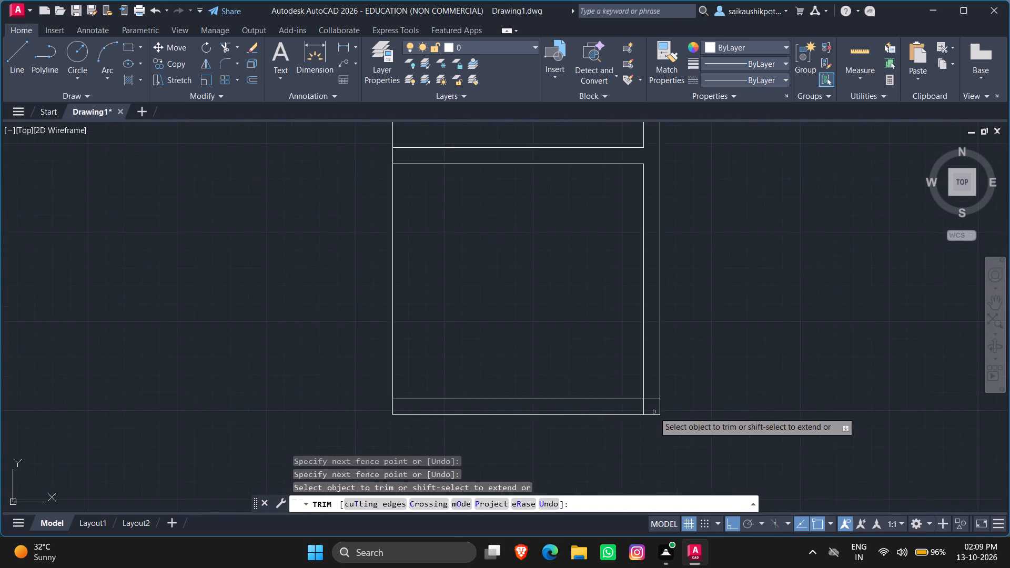
{"action": "scroll", "coordinate": [654, 412], "scroll_direction": "up", "scroll_amount": 3}
{"action": "left_click_drag", "start_coordinate": [649, 384], "coordinate": [584, 442]}
{"action": "scroll", "coordinate": [609, 424], "scroll_direction": "down", "scroll_amount": 3}
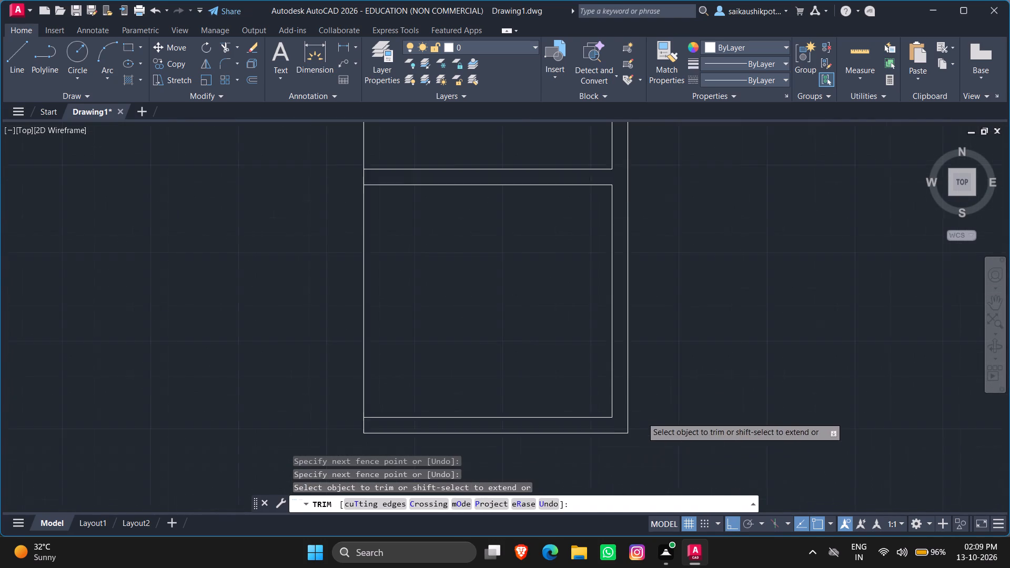
{"action": "scroll", "coordinate": [644, 416], "scroll_direction": "down", "scroll_amount": 2}
{"action": "key", "text": "Escape"}
{"action": "key", "text": "Escape"}
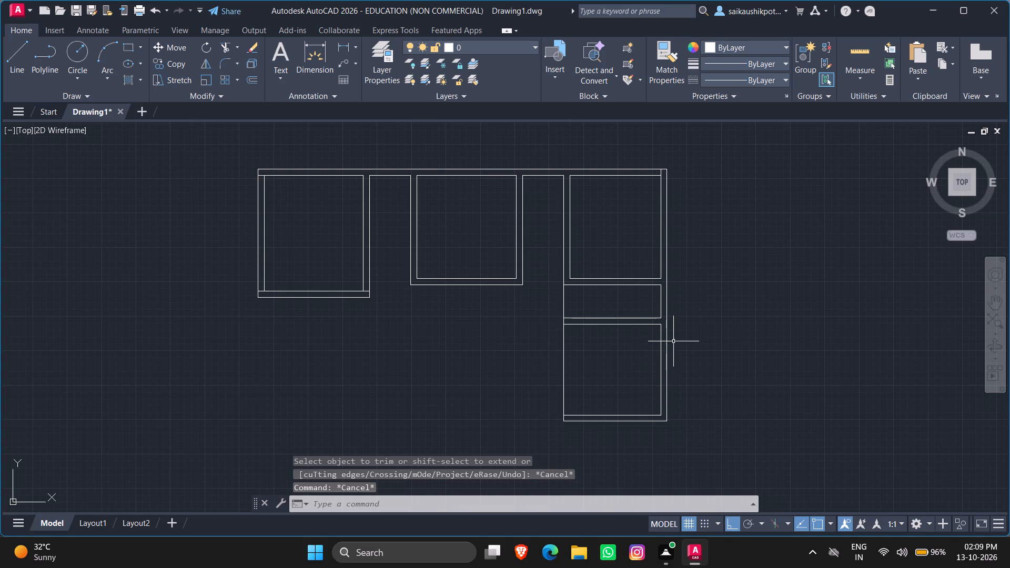
{"action": "key", "text": "Escape"}
{"action": "key", "text": "Escape"}
{"action": "key", "text": "Escape"}
{"action": "key", "text": "Escape"}
{"action": "key", "text": "Escape"}
{"action": "key", "text": "Escape"}
{"action": "key", "text": "Escape"}
{"action": "key", "text": "Escape"}
{"action": "key", "text": "Escape"}
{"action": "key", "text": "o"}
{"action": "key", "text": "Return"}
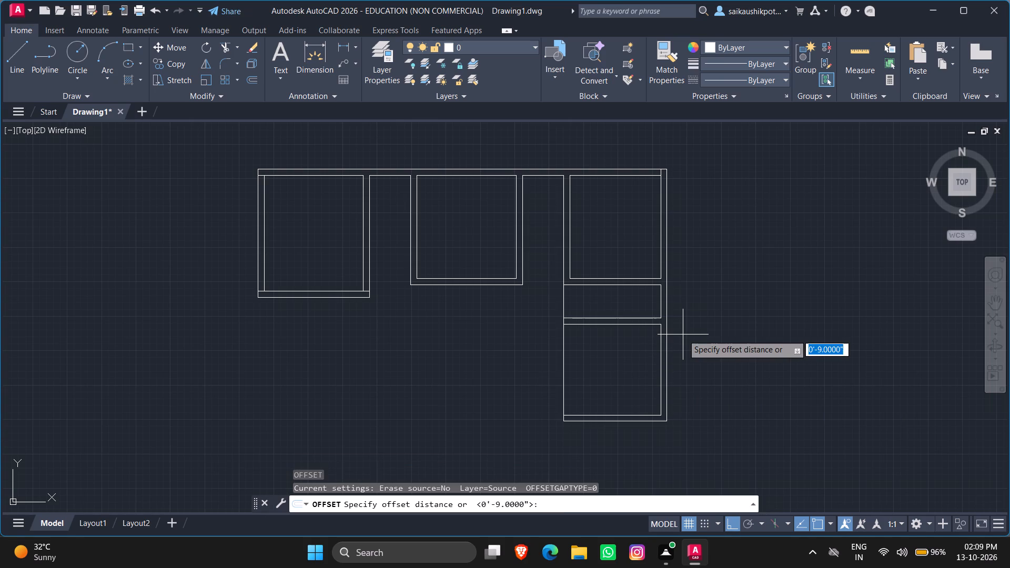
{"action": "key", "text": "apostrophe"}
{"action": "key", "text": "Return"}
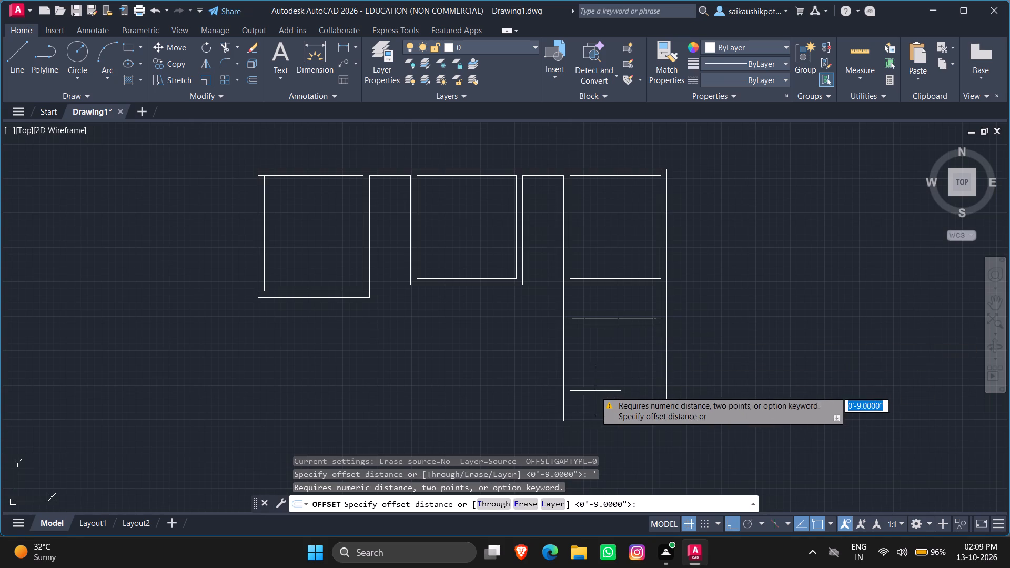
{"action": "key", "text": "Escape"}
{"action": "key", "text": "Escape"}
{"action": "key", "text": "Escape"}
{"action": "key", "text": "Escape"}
Offset the lower room's left outer wall line 9" inward.
{"action": "key", "text": "o"}
{"action": "key", "text": "Return"}
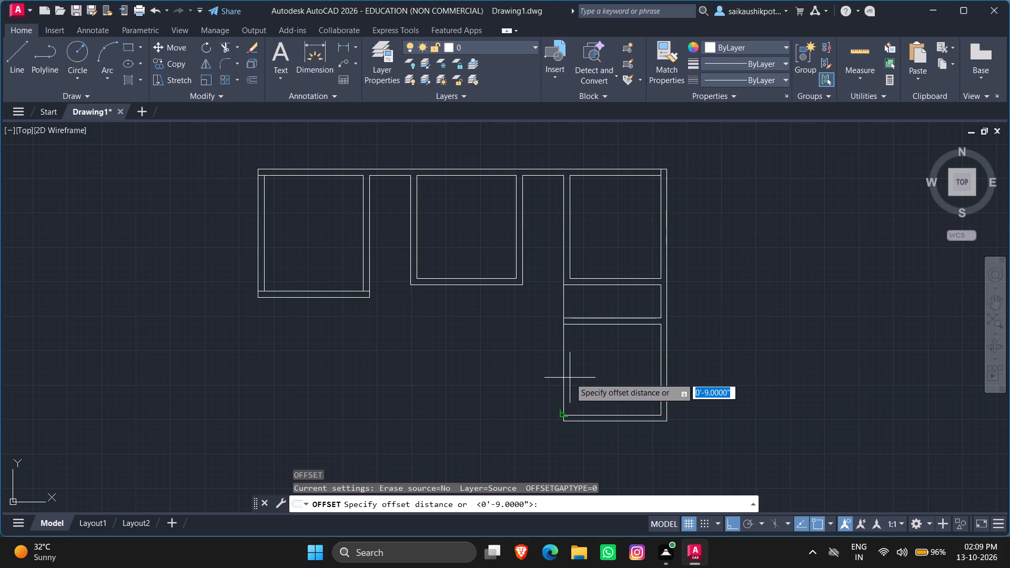
{"action": "type", "text": "9\""}
{"action": "key", "text": "Return"}
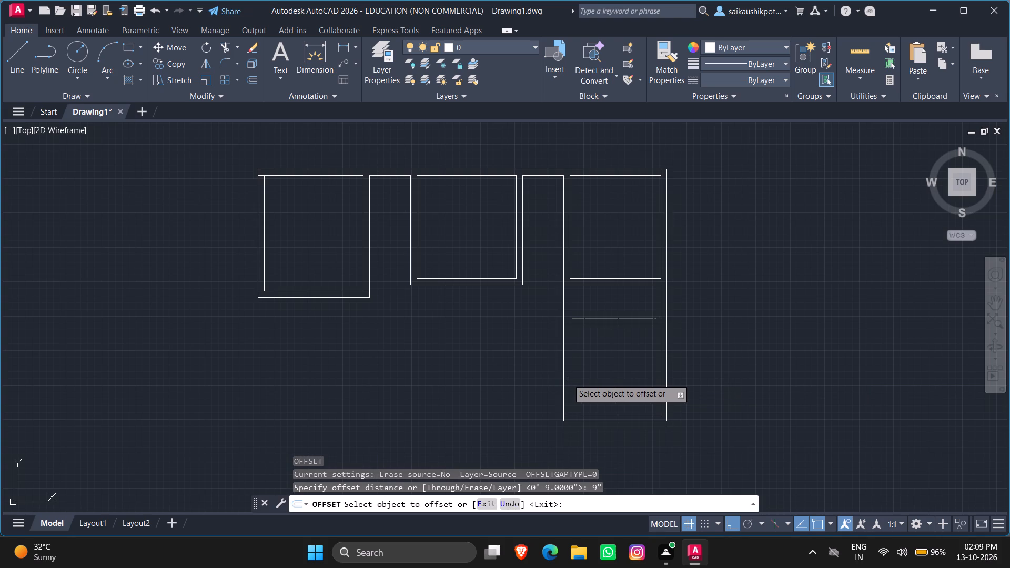
{"action": "left_click", "coordinate": [565, 377]}
{"action": "left_click", "coordinate": [580, 377]}
{"action": "key", "text": "Escape"}
{"action": "key", "text": "Escape"}
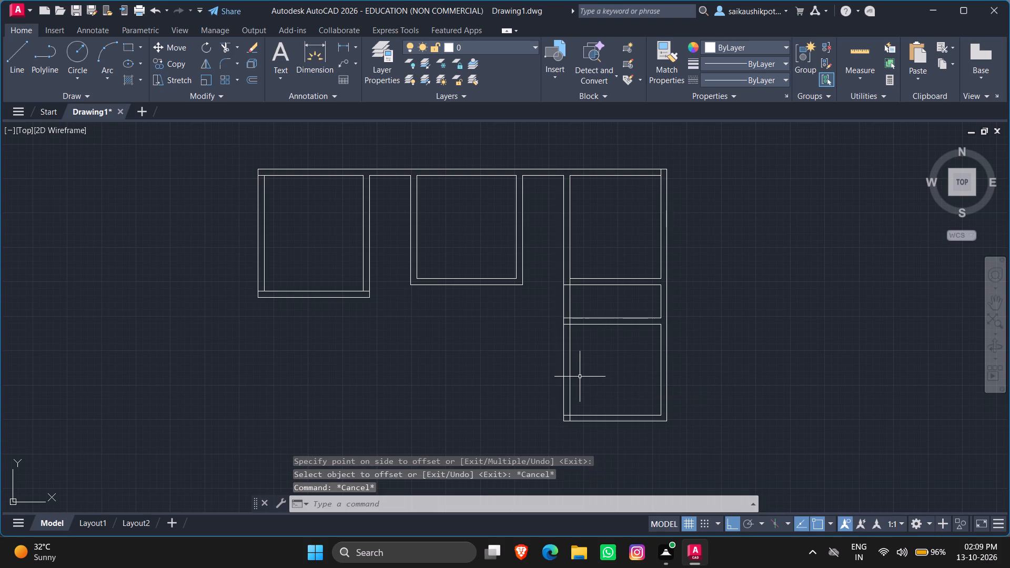
Trim the overlapping inner line ends at the lower room's bottom-left corner.
{"action": "key", "text": "t"}
{"action": "key", "text": "r"}
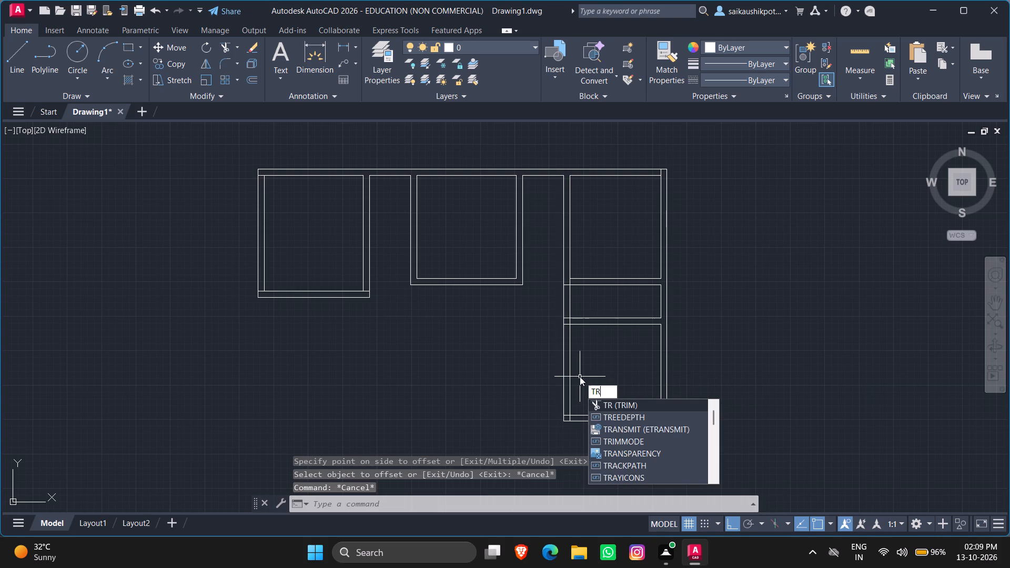
{"action": "key", "text": "Return"}
{"action": "key", "text": "Return"}
{"action": "scroll", "coordinate": [564, 419], "scroll_direction": "up", "scroll_amount": 3}
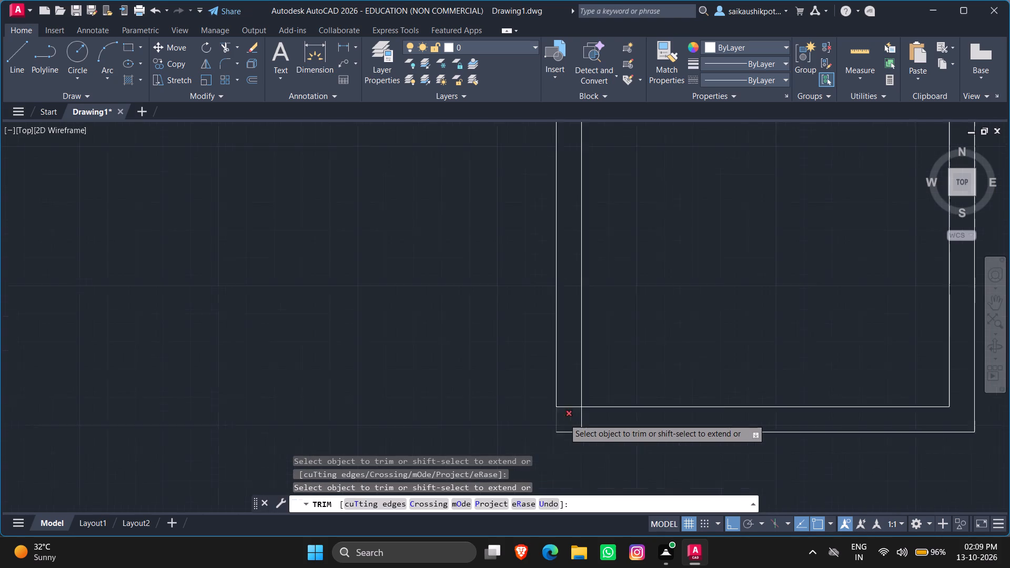
{"action": "scroll", "coordinate": [564, 419], "scroll_direction": "up", "scroll_amount": 3}
{"action": "left_click_drag", "start_coordinate": [624, 410], "coordinate": [567, 323]}
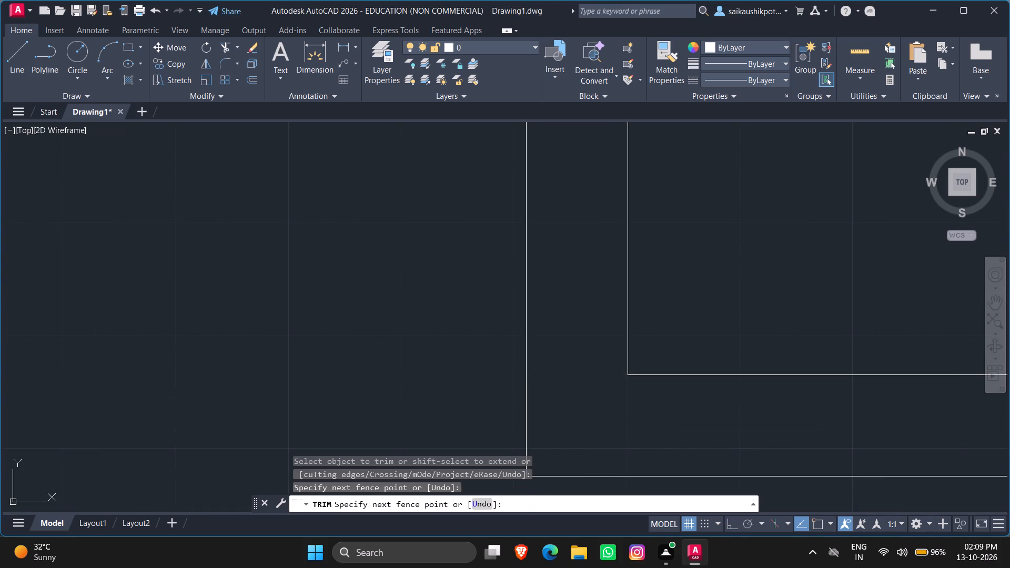
Trim the overlapping lines where the lower room's upper wall meets the left side wall.
{"action": "scroll", "coordinate": [573, 357], "scroll_direction": "down", "scroll_amount": 5}
{"action": "scroll", "coordinate": [571, 229], "scroll_direction": "up", "scroll_amount": 3}
{"action": "scroll", "coordinate": [581, 197], "scroll_direction": "down", "scroll_amount": 2}
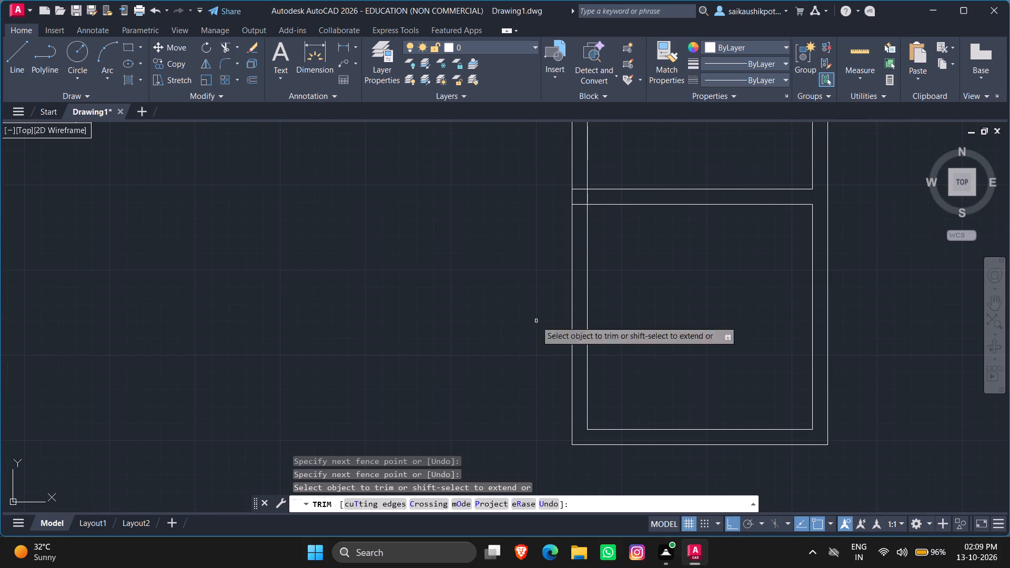
{"action": "scroll", "coordinate": [553, 361], "scroll_direction": "down", "scroll_amount": 3}
{"action": "scroll", "coordinate": [552, 351], "scroll_direction": "up", "scroll_amount": 5}
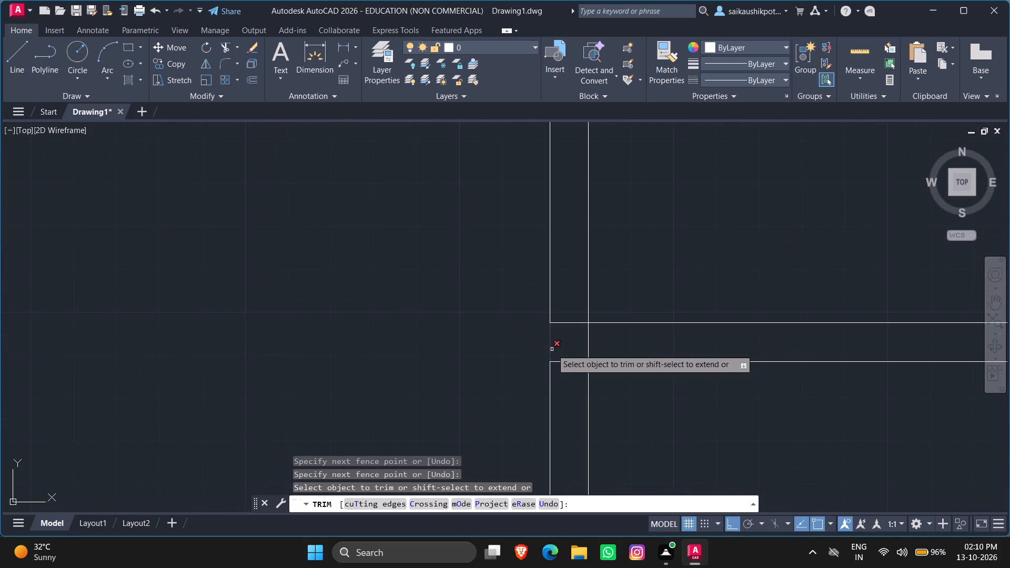
{"action": "scroll", "coordinate": [552, 349], "scroll_direction": "up", "scroll_amount": 1}
{"action": "left_click_drag", "start_coordinate": [640, 347], "coordinate": [635, 344]}
{"action": "middle_click", "coordinate": [635, 344]}
{"action": "left_click_drag", "start_coordinate": [634, 343], "coordinate": [589, 310]}
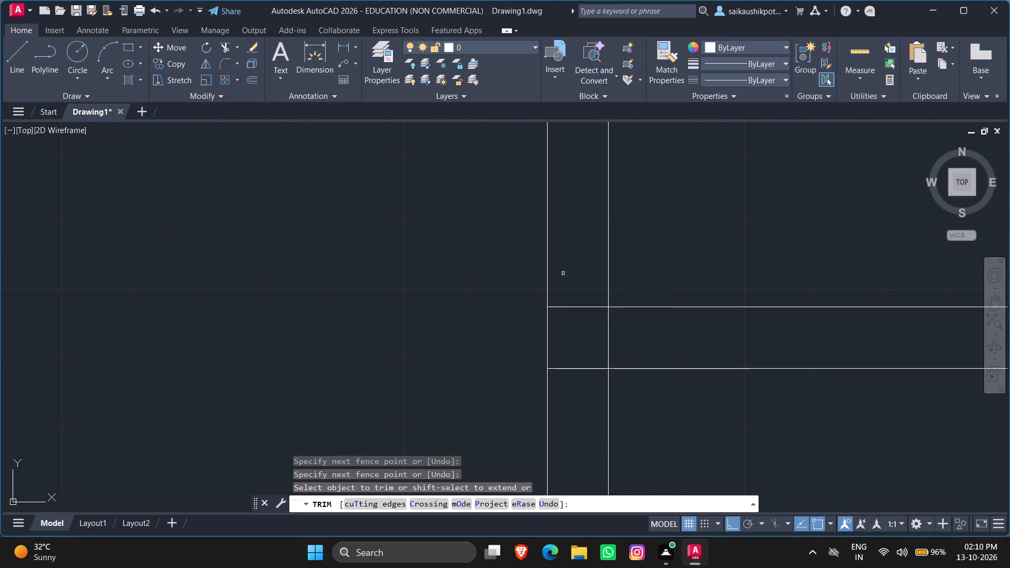
{"action": "left_click_drag", "start_coordinate": [563, 273], "coordinate": [602, 350]}
{"action": "left_click_drag", "start_coordinate": [593, 346], "coordinate": [579, 403]}
{"action": "left_click", "coordinate": [579, 403]}
Trim the overlapping lines where the third room's bottom wall meets the left side wall.
{"action": "scroll", "coordinate": [579, 387], "scroll_direction": "down", "scroll_amount": 5}
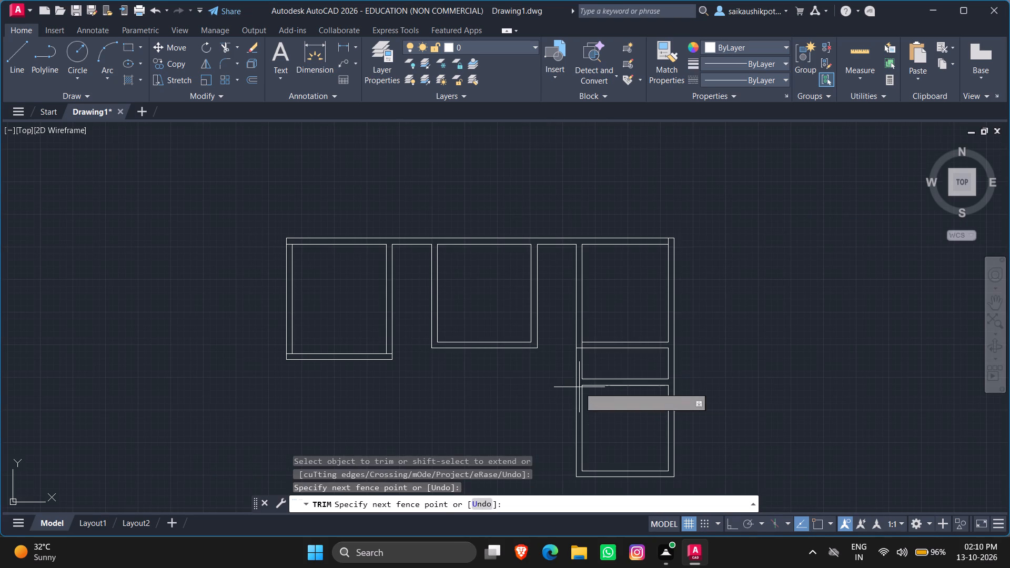
{"action": "scroll", "coordinate": [578, 344], "scroll_direction": "up", "scroll_amount": 6}
{"action": "left_click", "coordinate": [577, 344]}
{"action": "left_click", "coordinate": [589, 363]}
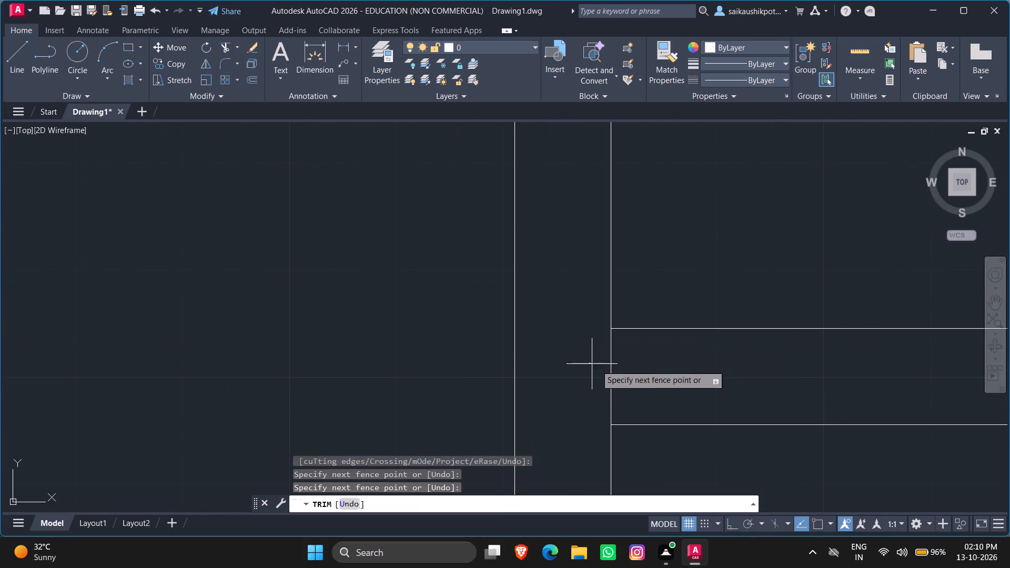
{"action": "left_click", "coordinate": [614, 367]}
{"action": "key", "text": "Escape"}
{"action": "key", "text": "Escape"}
{"action": "scroll", "coordinate": [606, 372], "scroll_direction": "down", "scroll_amount": 3}
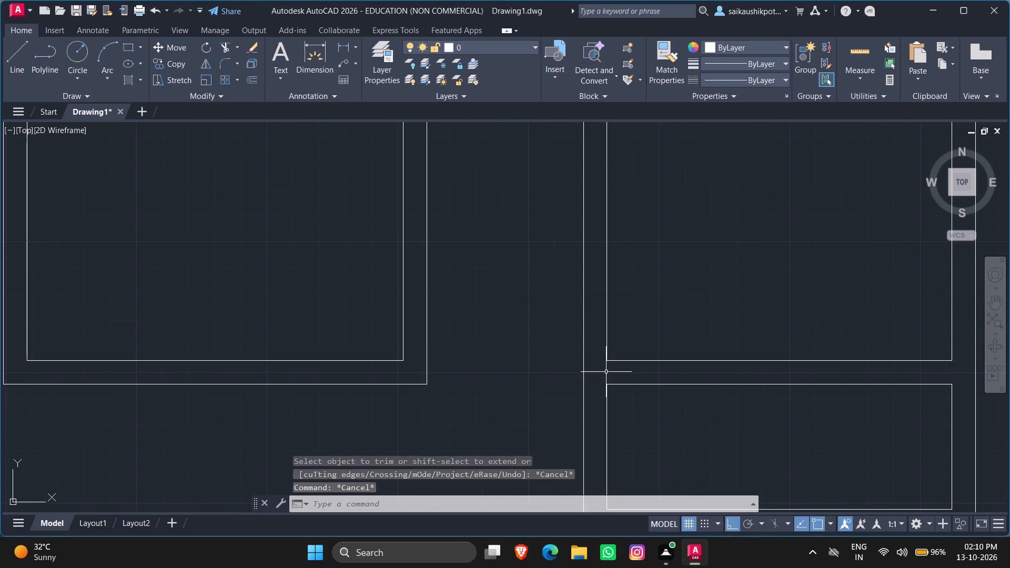
Trim the inner bottom wall line's overlapping ends at both bottom corners of the first room.
{"action": "scroll", "coordinate": [653, 361], "scroll_direction": "down", "scroll_amount": 4}
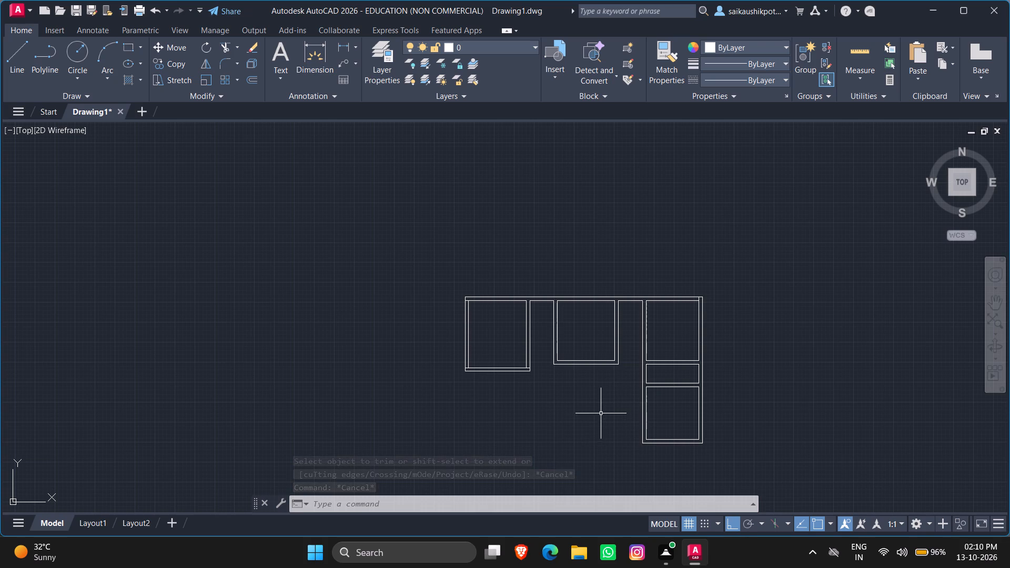
{"action": "scroll", "coordinate": [469, 377], "scroll_direction": "up", "scroll_amount": 4}
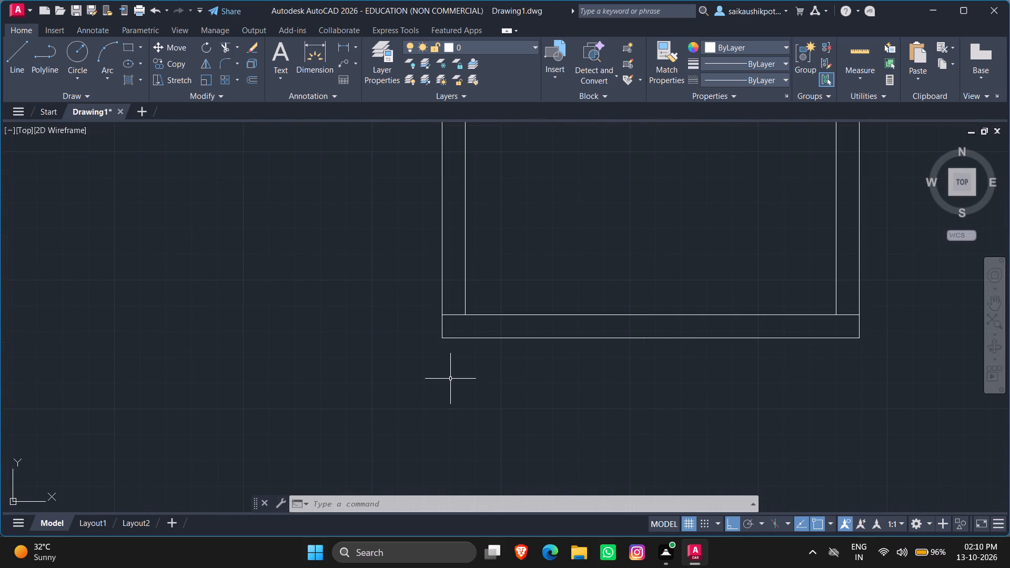
{"action": "type", "text": "TR"}
{"action": "key", "text": "Return"}
{"action": "key", "text": "Return"}
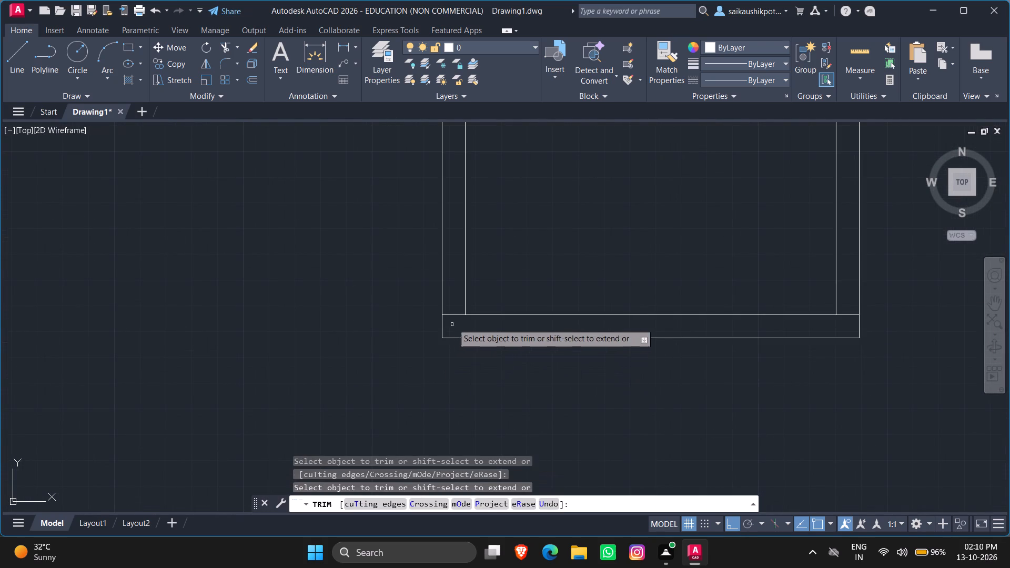
{"action": "left_click_drag", "start_coordinate": [452, 323], "coordinate": [451, 299]}
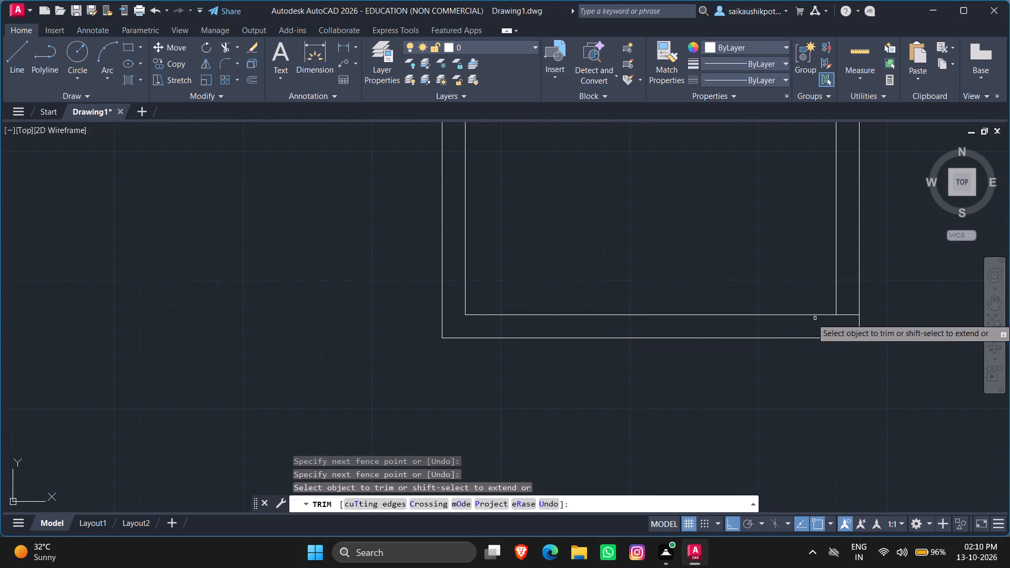
{"action": "left_click_drag", "start_coordinate": [851, 313], "coordinate": [850, 321]}
{"action": "key", "text": "Escape"}
{"action": "scroll", "coordinate": [786, 334], "scroll_direction": "down", "scroll_amount": 2}
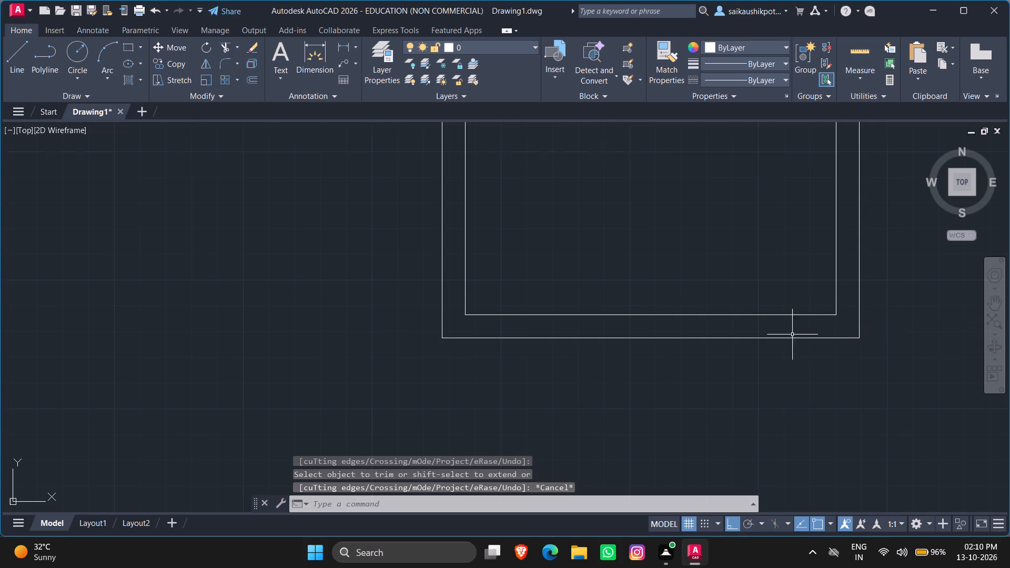
{"action": "scroll", "coordinate": [782, 334], "scroll_direction": "down", "scroll_amount": 3}
{"action": "key", "text": "Escape"}
{"action": "key", "text": "Escape"}
Start a line at the lower room's bottom-left outer corner, heading horizontally left beneath the other rooms.
{"action": "scroll", "coordinate": [843, 391], "scroll_direction": "up", "scroll_amount": 2}
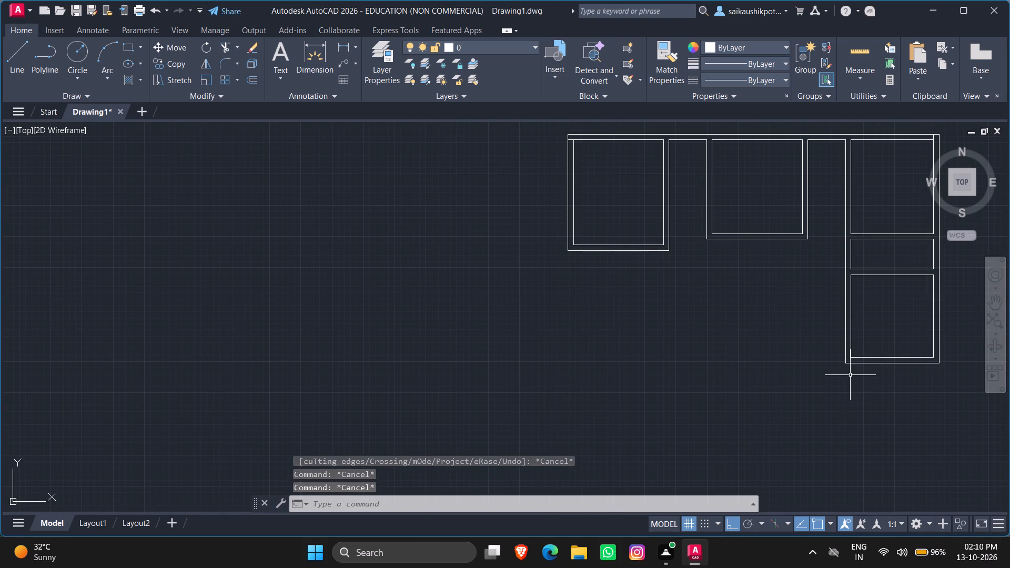
{"action": "key", "text": "l"}
{"action": "key", "text": "Return"}
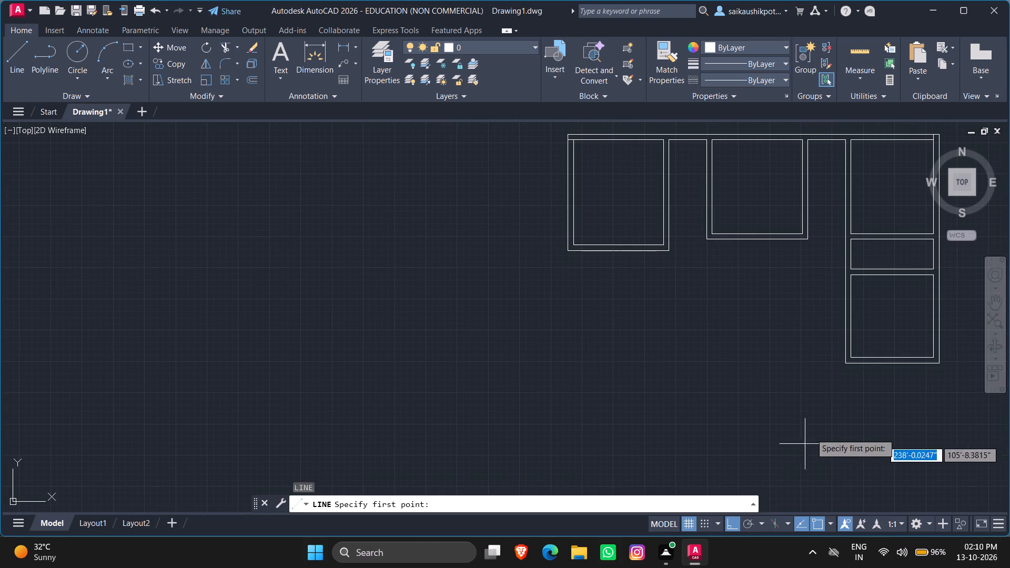
{"action": "left_click", "coordinate": [846, 362]}
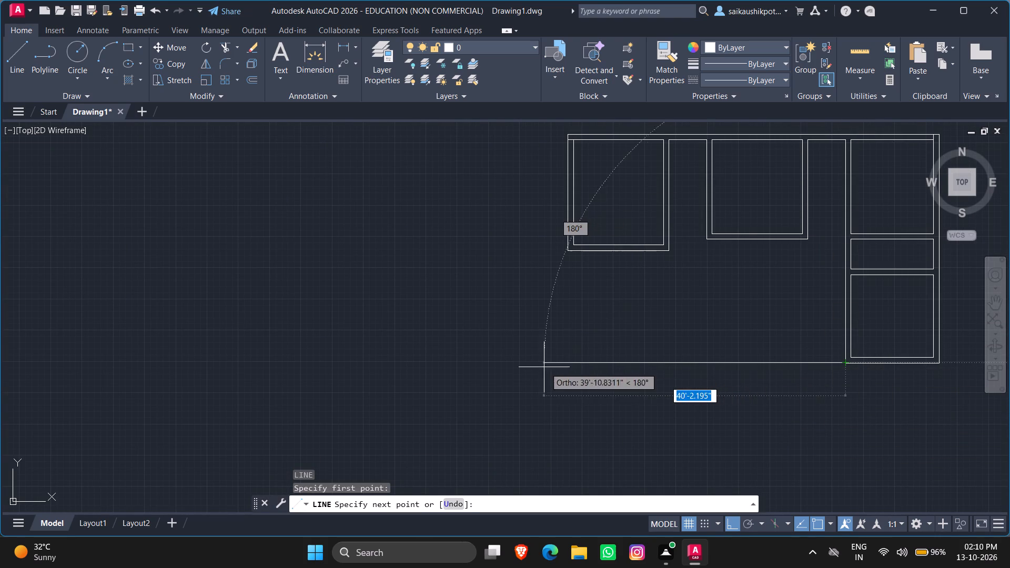
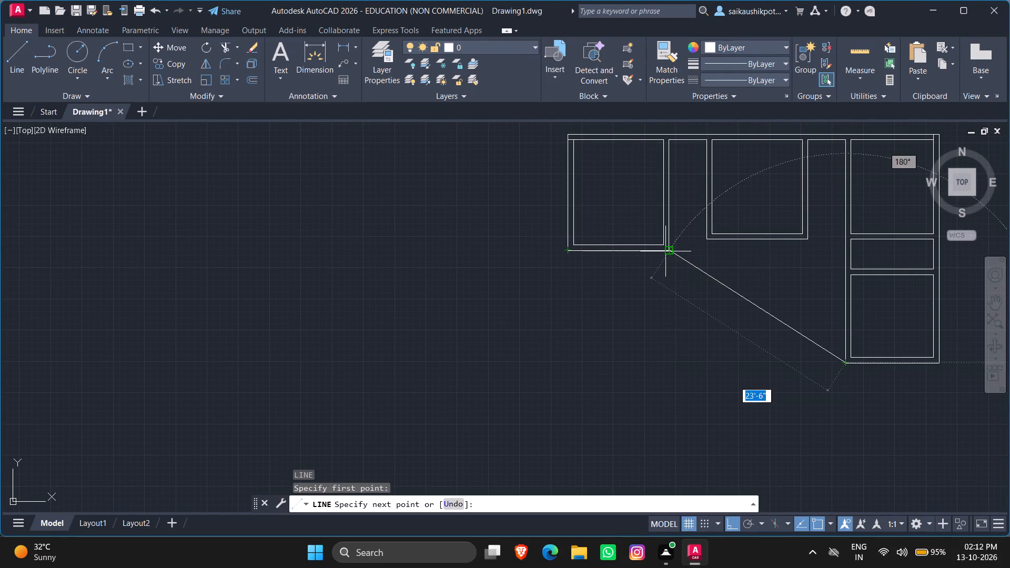
End the bottom line directly below the first room's bottom-right outer corner, about 23'-6" long.
{"action": "left_click", "coordinate": [669, 362]}
{"action": "key", "text": "Escape"}
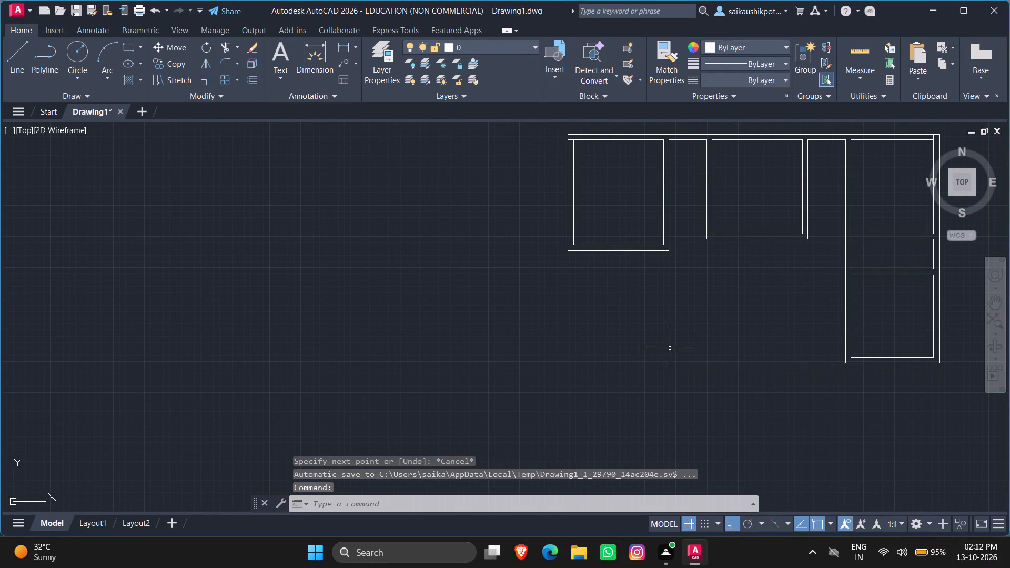
Stretch the free left end of the new bottom line 3' further left.
{"action": "scroll", "coordinate": [670, 376], "scroll_direction": "up", "scroll_amount": 3}
{"action": "double_click", "coordinate": [666, 326]}
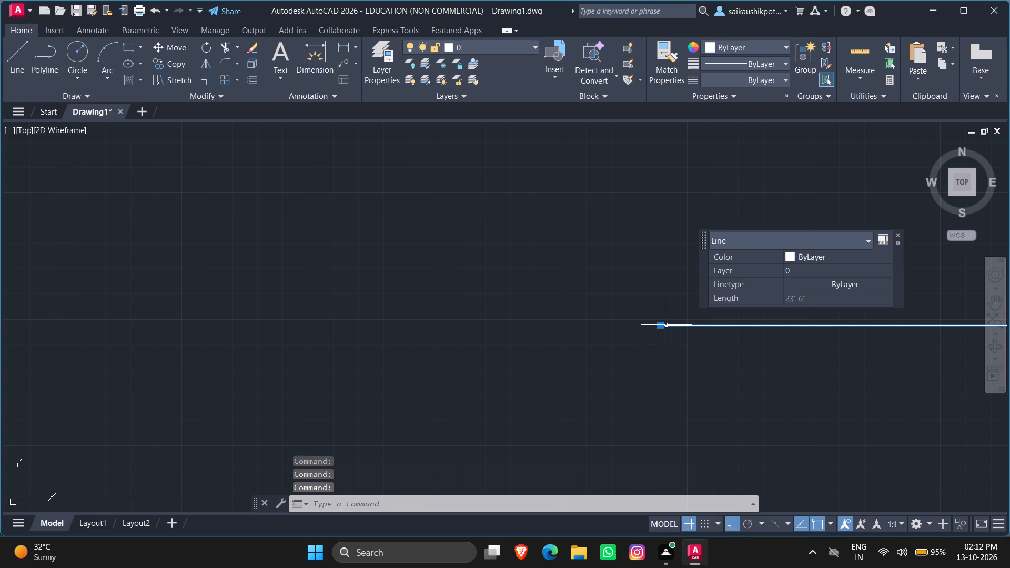
{"action": "left_click", "coordinate": [661, 322]}
{"action": "left_click", "coordinate": [599, 331]}
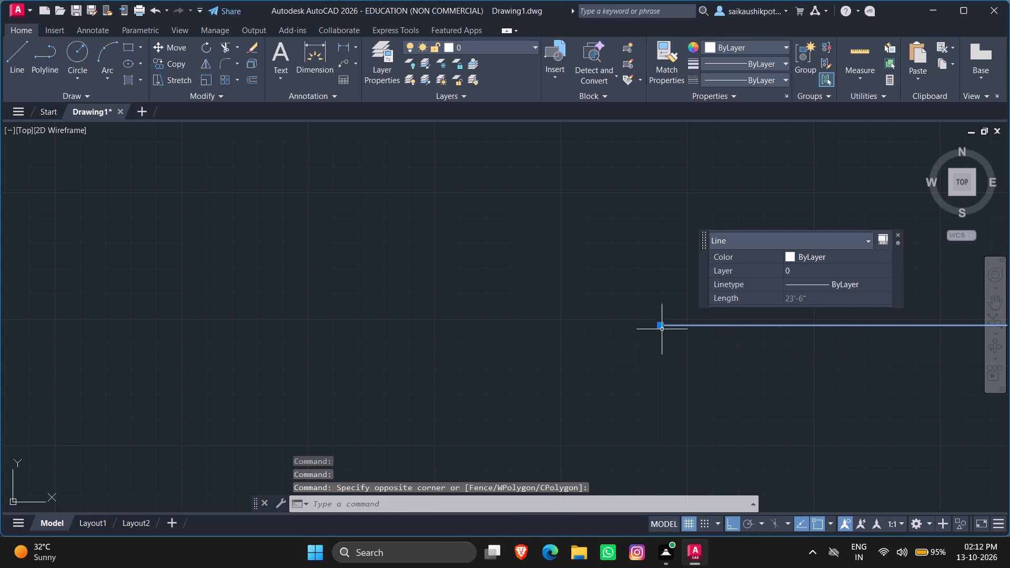
{"action": "left_click", "coordinate": [658, 326]}
{"action": "type", "text": "3'"}
{"action": "key", "text": "Return"}
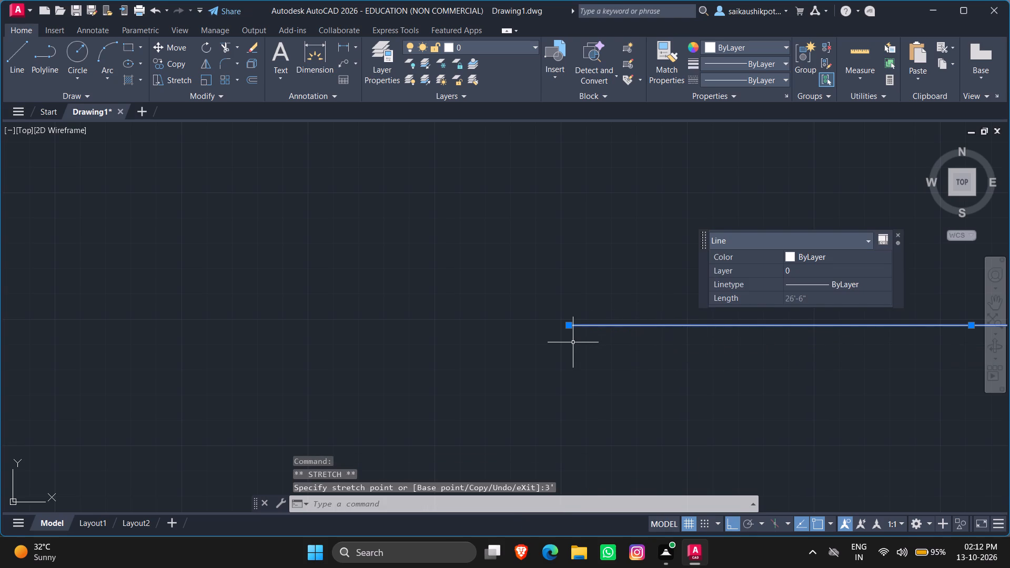
{"action": "scroll", "coordinate": [574, 343], "scroll_direction": "down", "scroll_amount": 1}
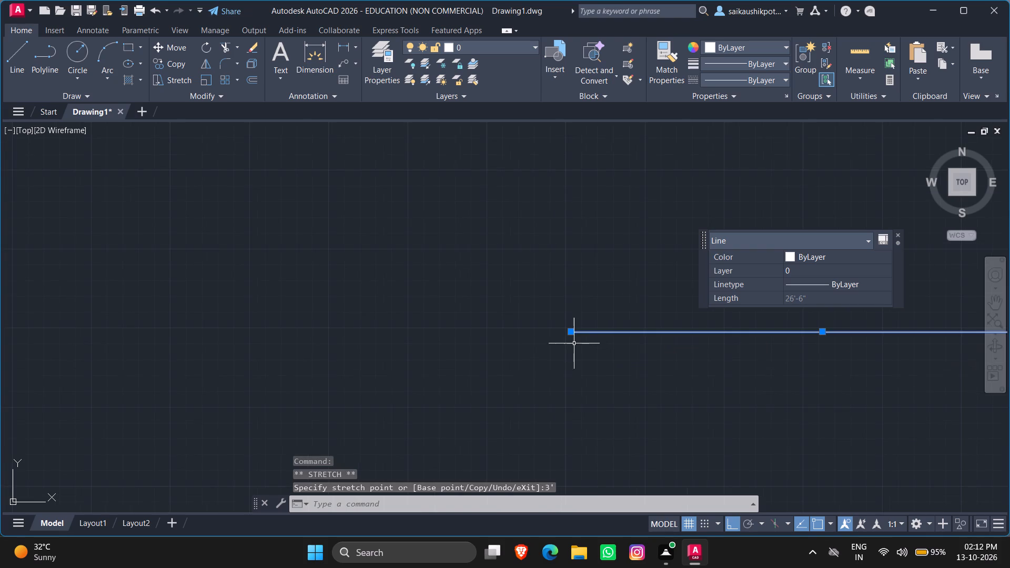
{"action": "scroll", "coordinate": [565, 371], "scroll_direction": "down", "scroll_amount": 2}
{"action": "key", "text": "Escape"}
Draw a vertical line from the bottom line's left end up to the first room's outer bottom wall line.
{"action": "key", "text": "l"}
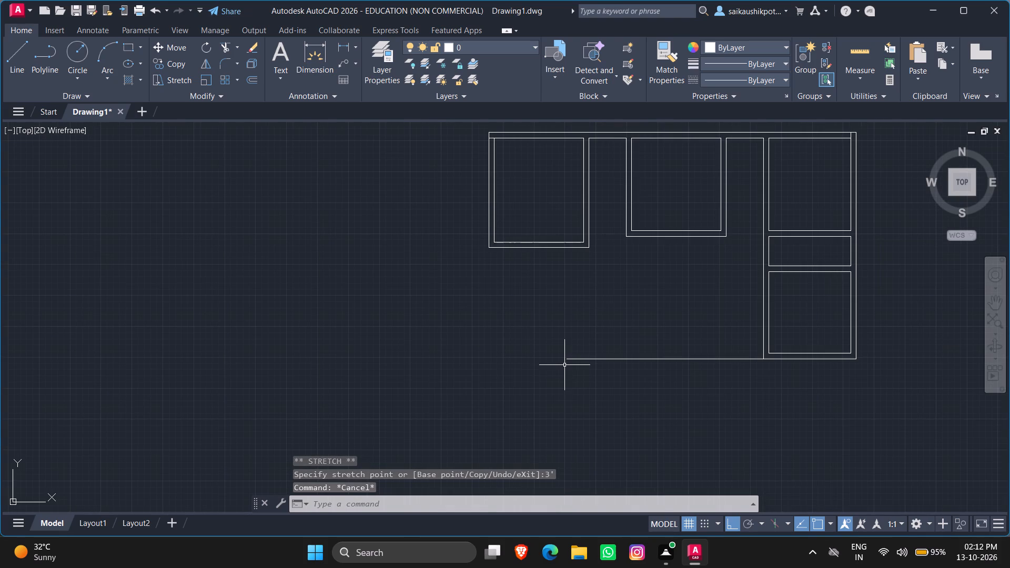
{"action": "key", "text": "Return"}
{"action": "left_click", "coordinate": [566, 359]}
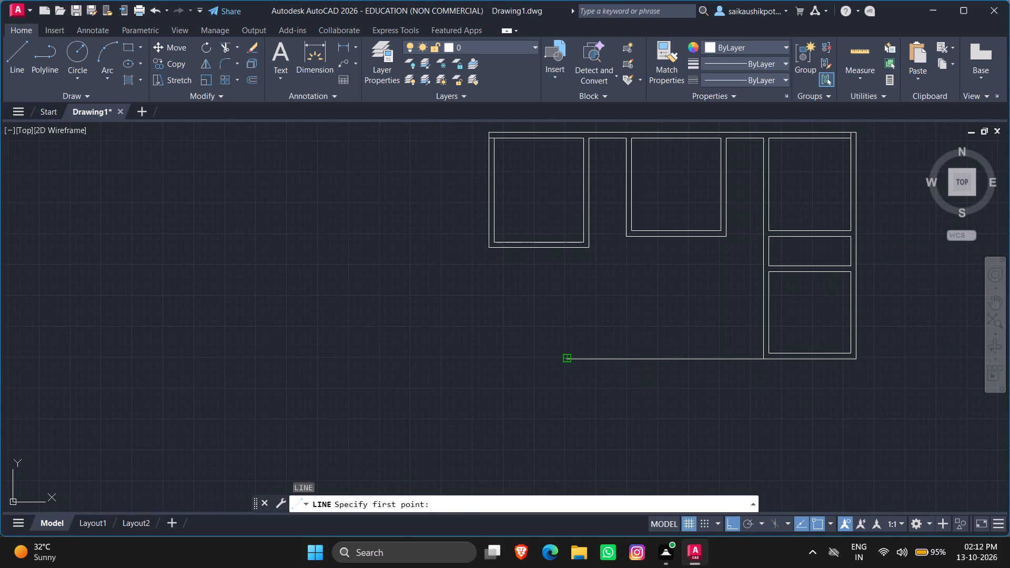
{"action": "left_click", "coordinate": [563, 249]}
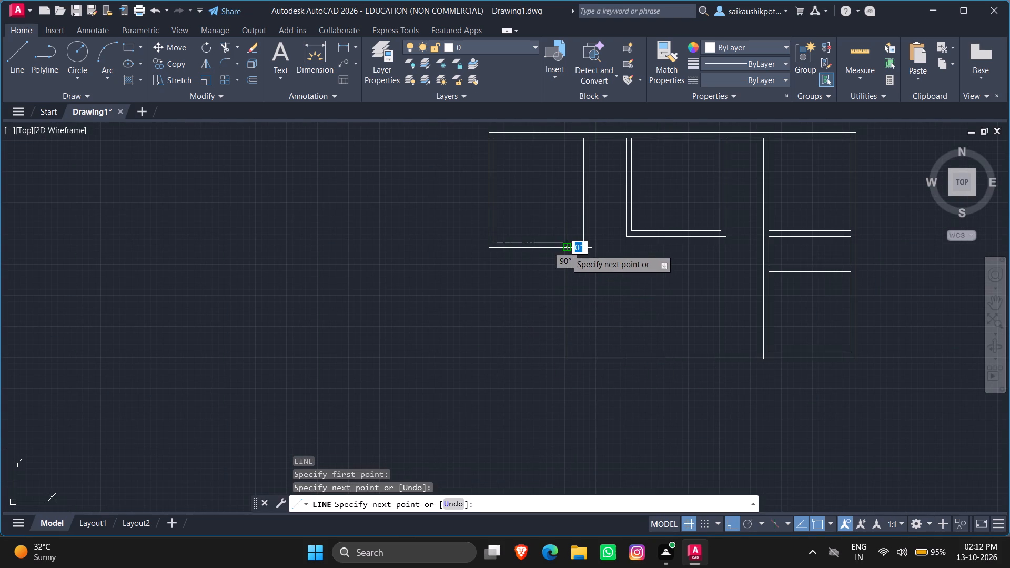
{"action": "key", "text": "Escape"}
{"action": "key", "text": "Escape"}
{"action": "key", "text": "Escape"}
{"action": "key", "text": "Escape"}
{"action": "key", "text": "Escape"}
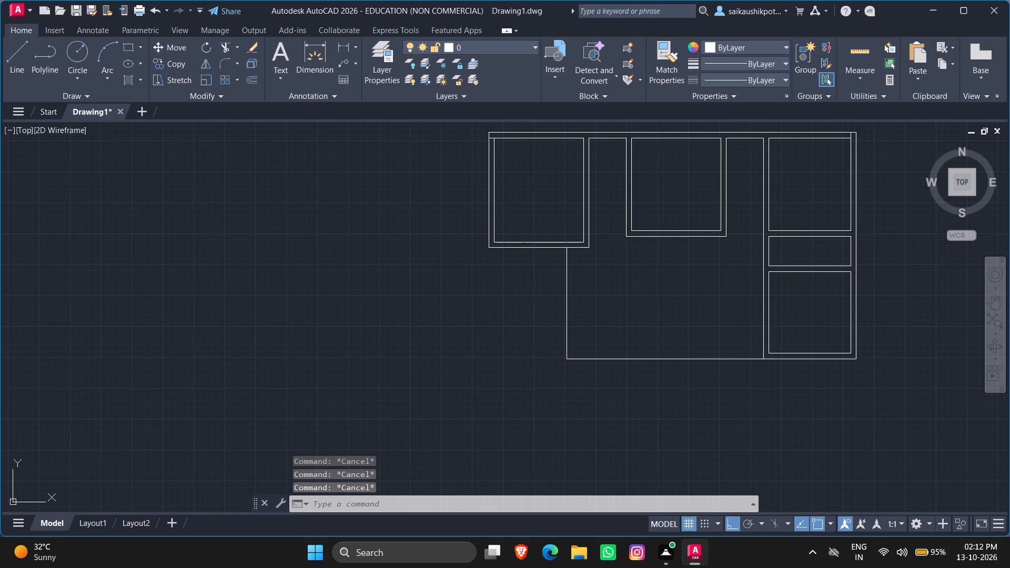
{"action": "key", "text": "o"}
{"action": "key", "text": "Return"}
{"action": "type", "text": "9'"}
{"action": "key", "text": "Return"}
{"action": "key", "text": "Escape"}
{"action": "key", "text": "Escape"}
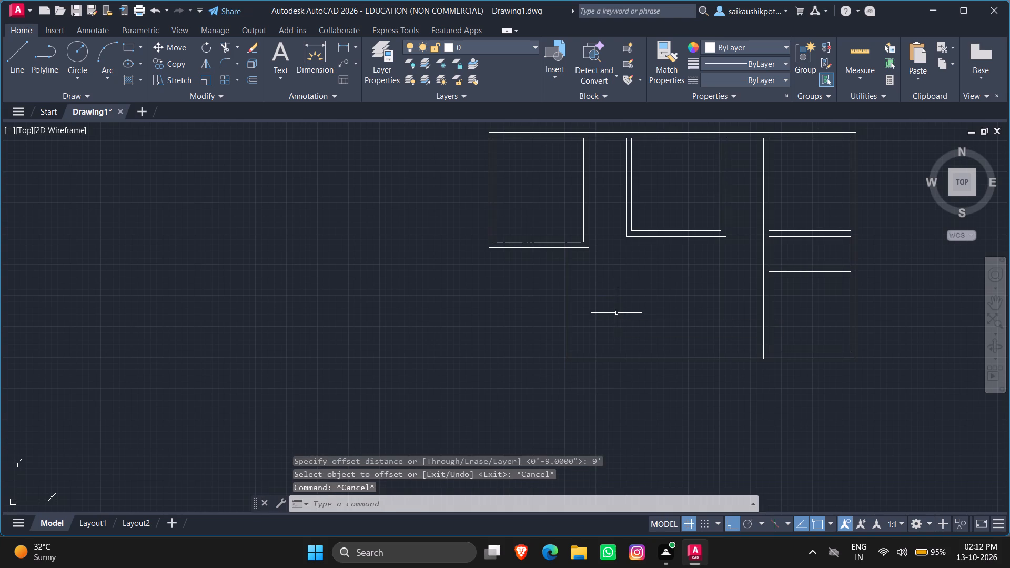
Offset the new vertical line 9" outward to the left and the new bottom line 9" upward.
{"action": "key", "text": "o"}
{"action": "key", "text": "Return"}
{"action": "key", "text": "9"}
{"action": "key", "text": "shift+quotedbl"}
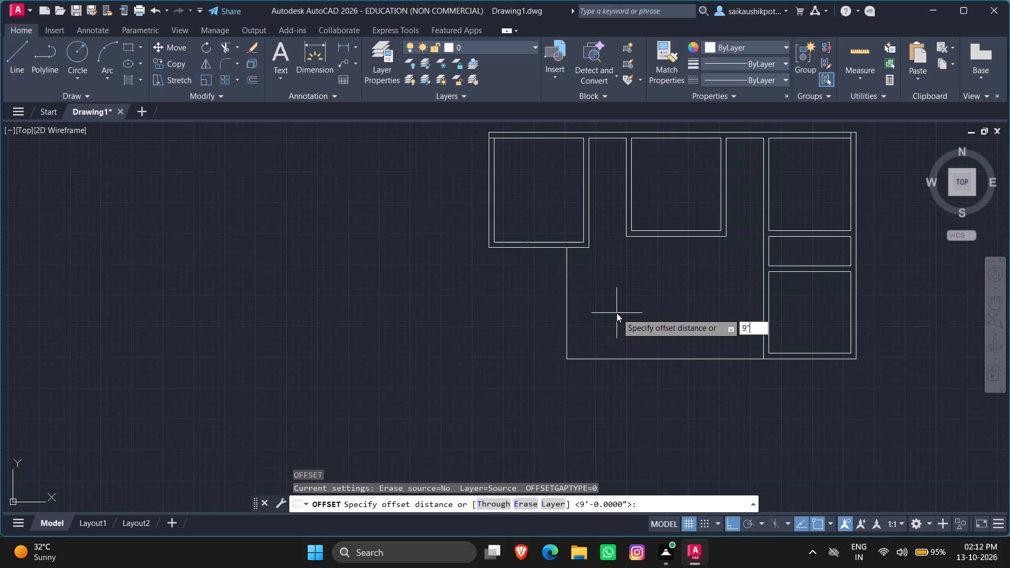
{"action": "key", "text": "Return"}
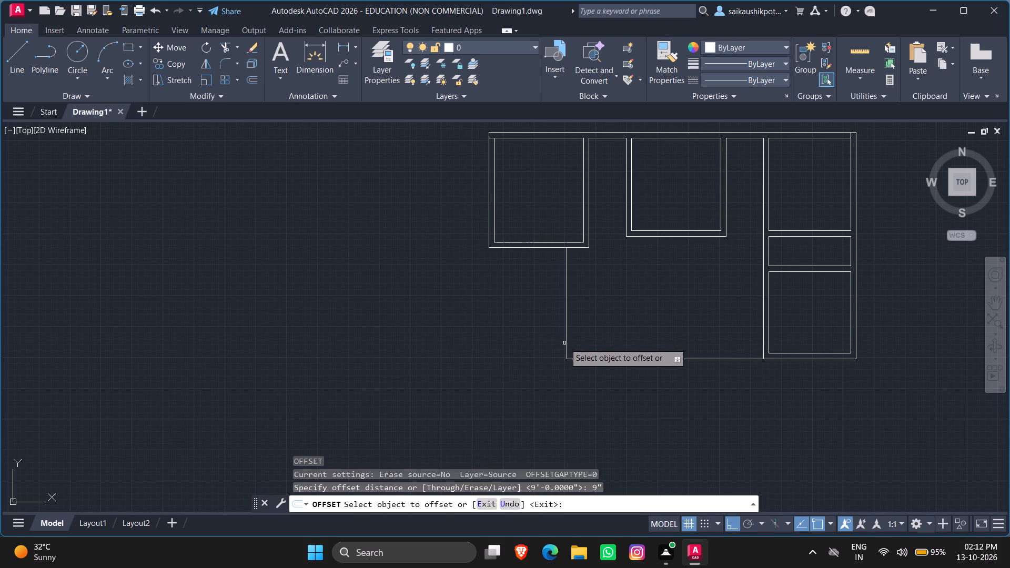
{"action": "left_click", "coordinate": [567, 344]}
{"action": "left_click", "coordinate": [553, 349]}
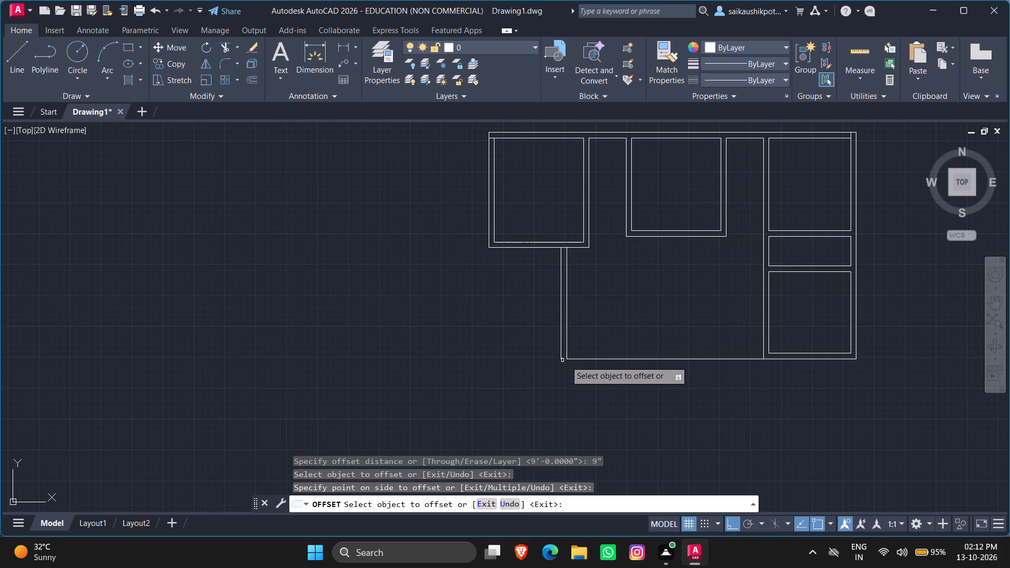
{"action": "left_click", "coordinate": [577, 359]}
{"action": "left_click", "coordinate": [578, 341]}
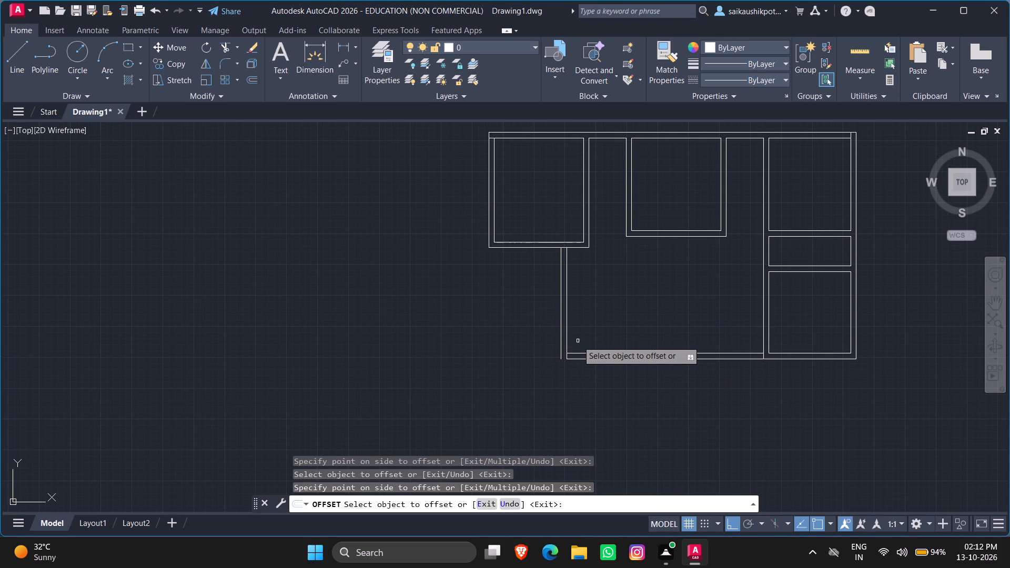
{"action": "key", "text": "Escape"}
Stretch the left end of the inner bottom line to meet the outer vertical wall line.
{"action": "scroll", "coordinate": [576, 359], "scroll_direction": "up", "scroll_amount": 3}
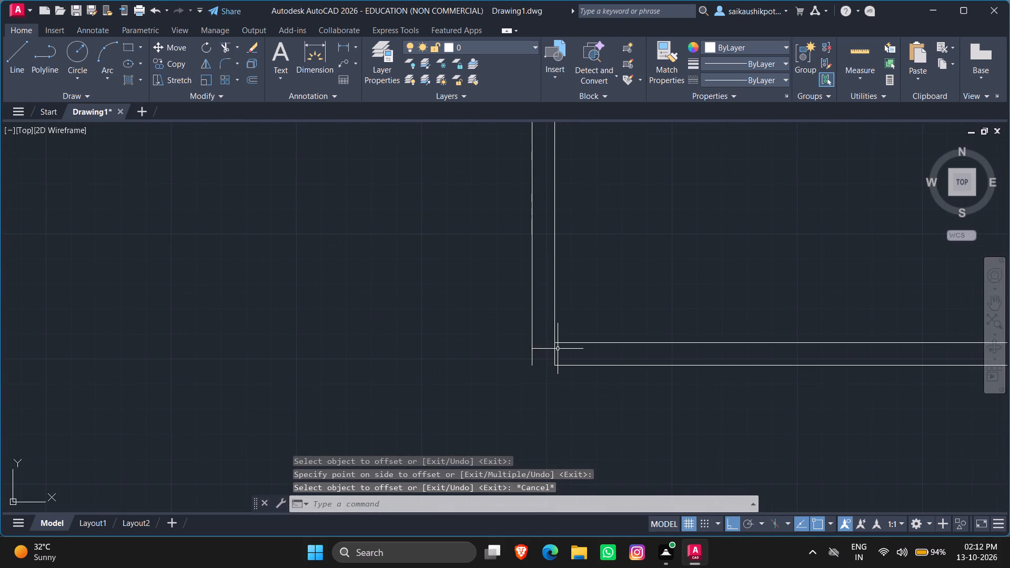
{"action": "double_click", "coordinate": [569, 345]}
{"action": "left_click", "coordinate": [568, 349]}
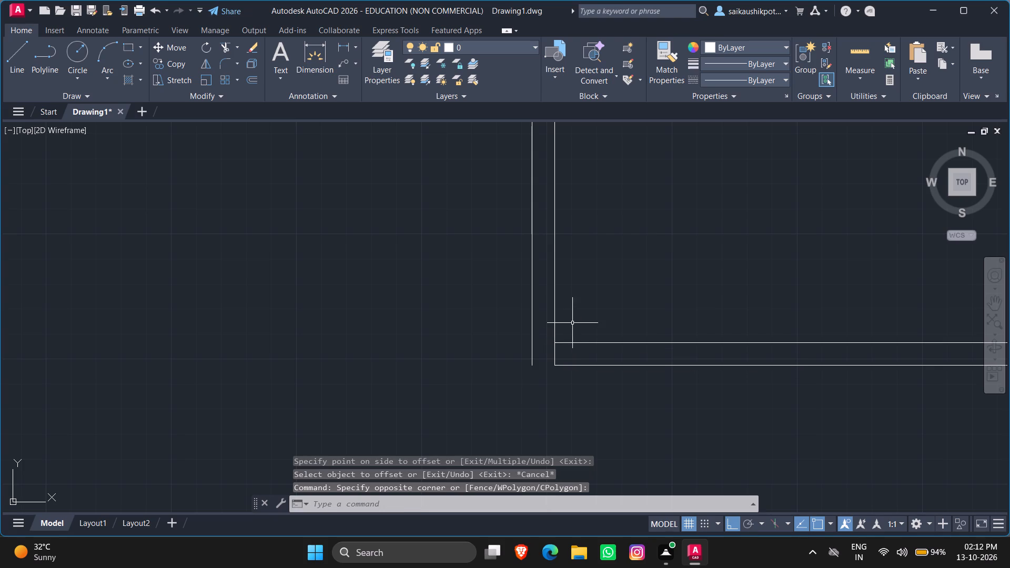
{"action": "left_click", "coordinate": [583, 352]}
{"action": "left_click", "coordinate": [585, 327]}
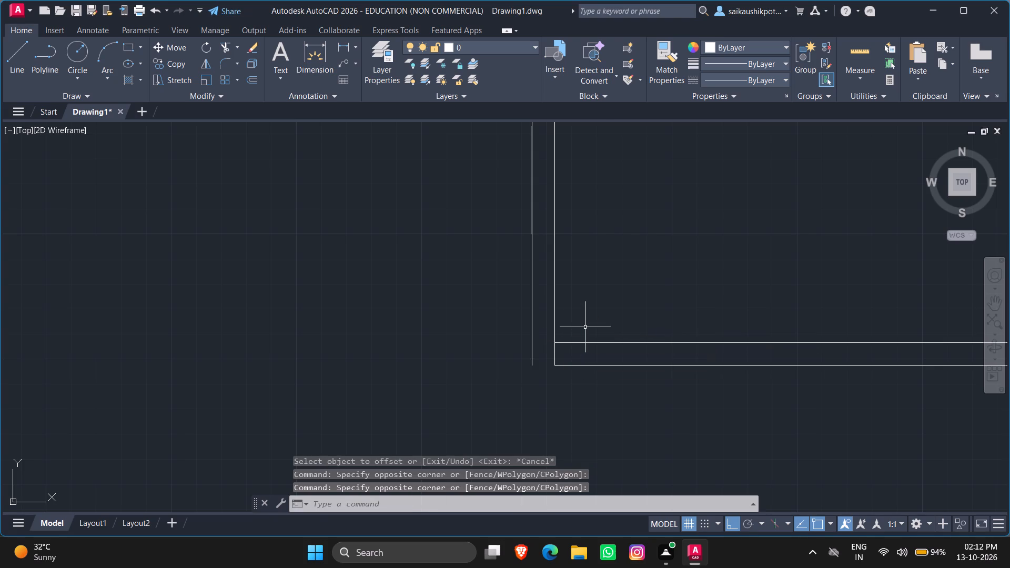
{"action": "left_click", "coordinate": [620, 350]}
{"action": "left_click", "coordinate": [610, 322]}
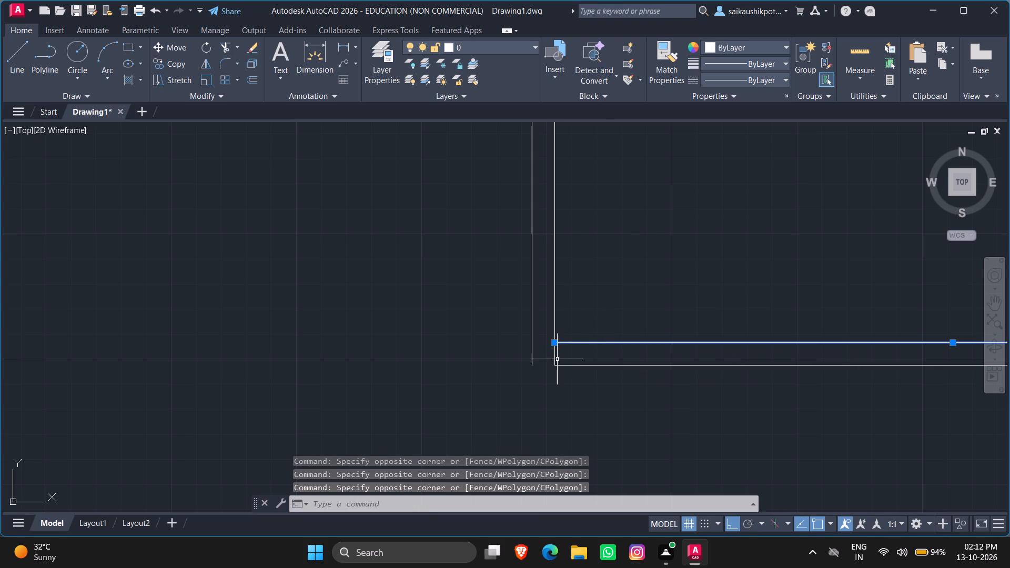
{"action": "left_click", "coordinate": [557, 344]}
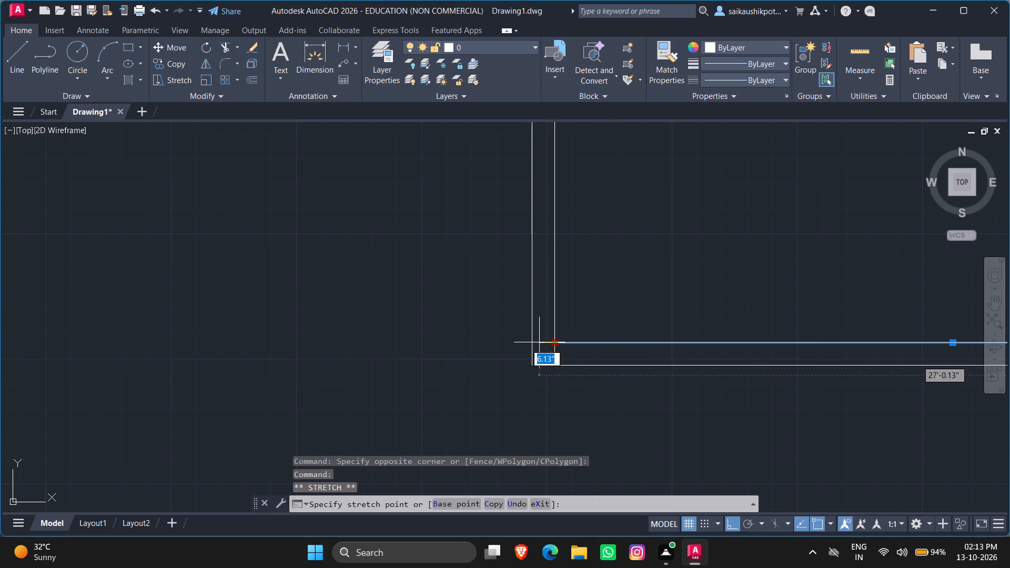
{"action": "left_click", "coordinate": [534, 342]}
{"action": "key", "text": "Escape"}
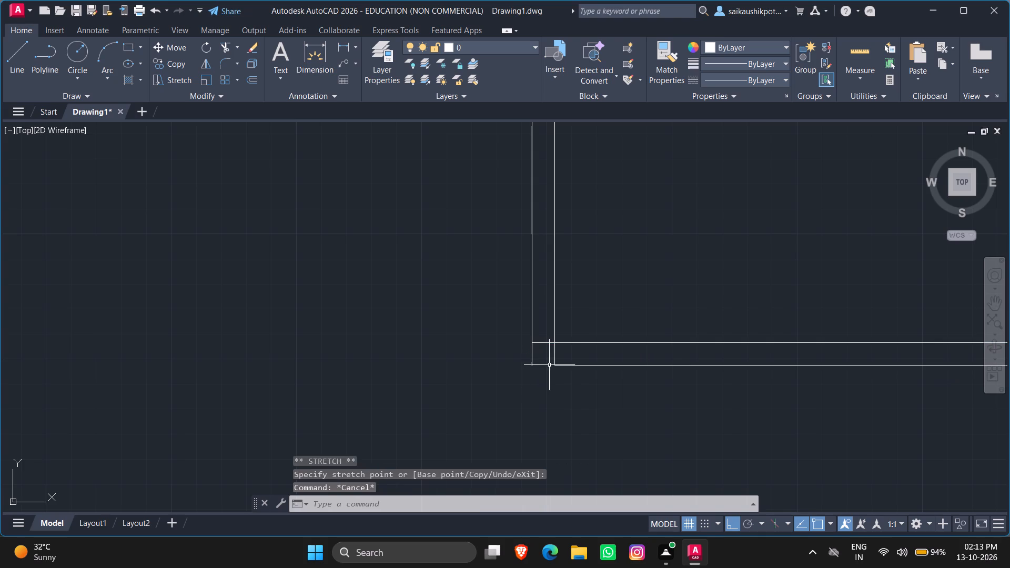
Stretch the left end of the outer bottom line to the lower end of the outer vertical wall line.
{"action": "left_click", "coordinate": [571, 368]}
{"action": "left_click", "coordinate": [566, 384]}
{"action": "left_click", "coordinate": [576, 353]}
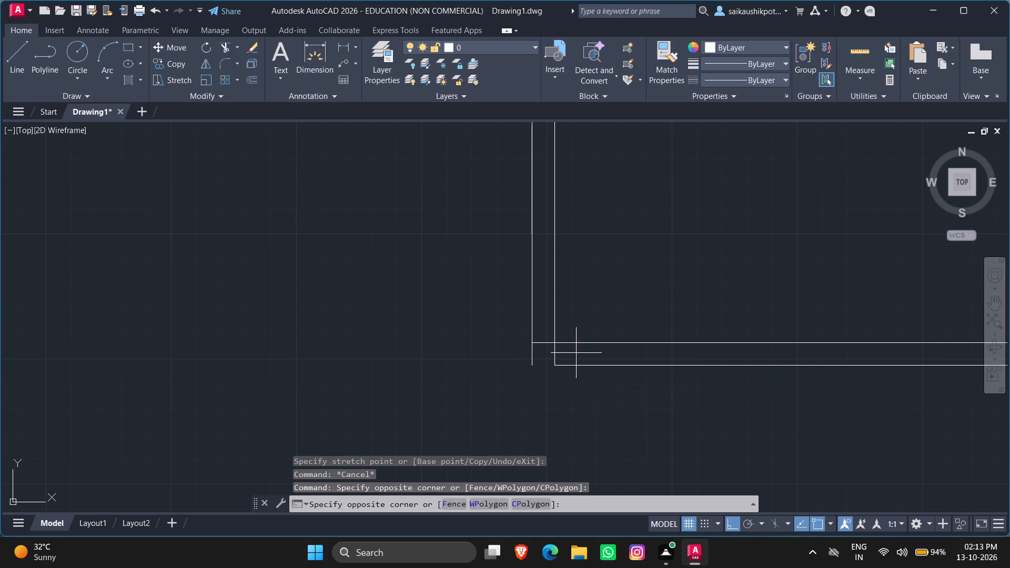
{"action": "left_click", "coordinate": [571, 378]}
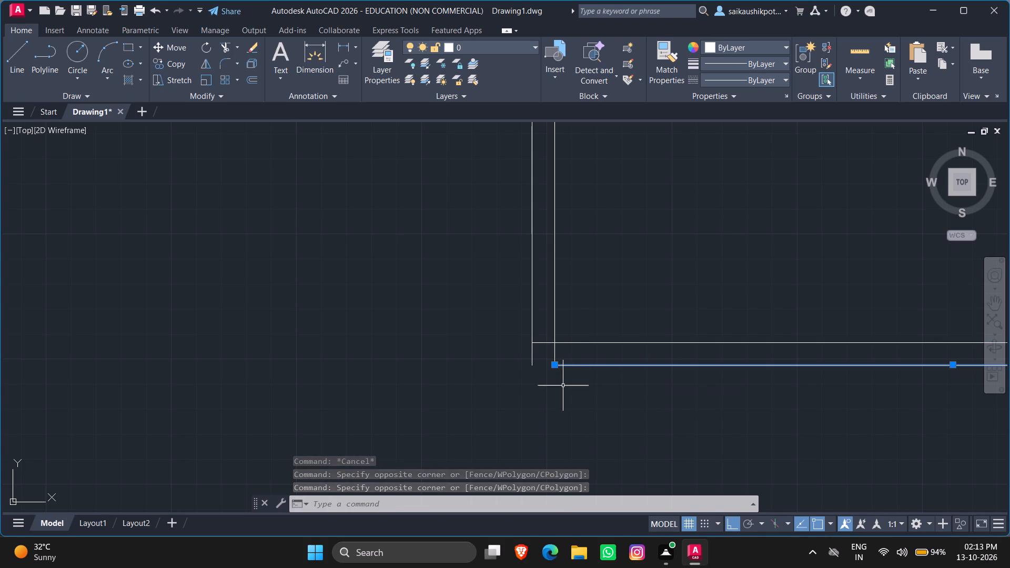
{"action": "scroll", "coordinate": [554, 376], "scroll_direction": "up", "scroll_amount": 2}
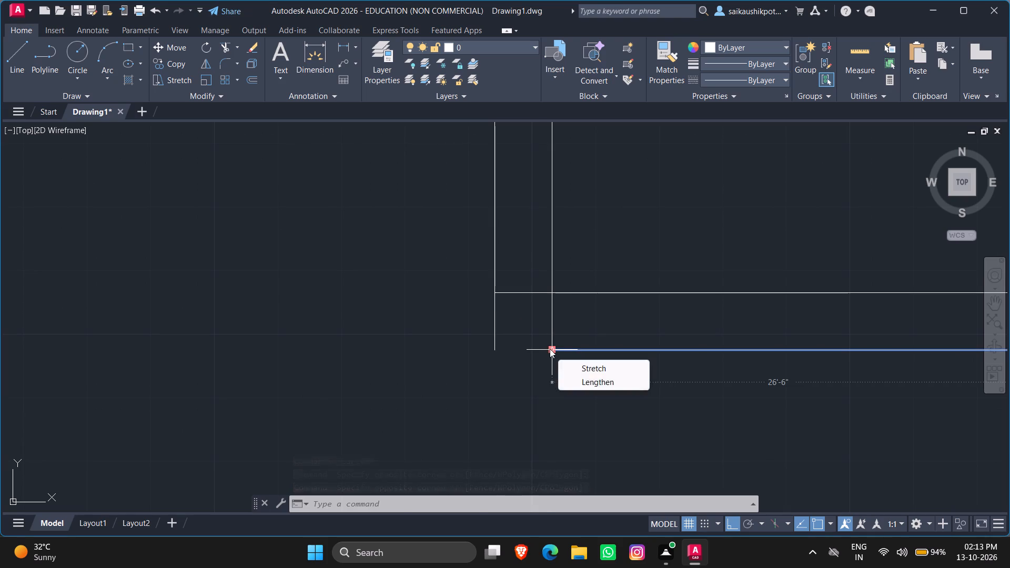
{"action": "left_click", "coordinate": [550, 349]}
{"action": "left_click", "coordinate": [497, 350]}
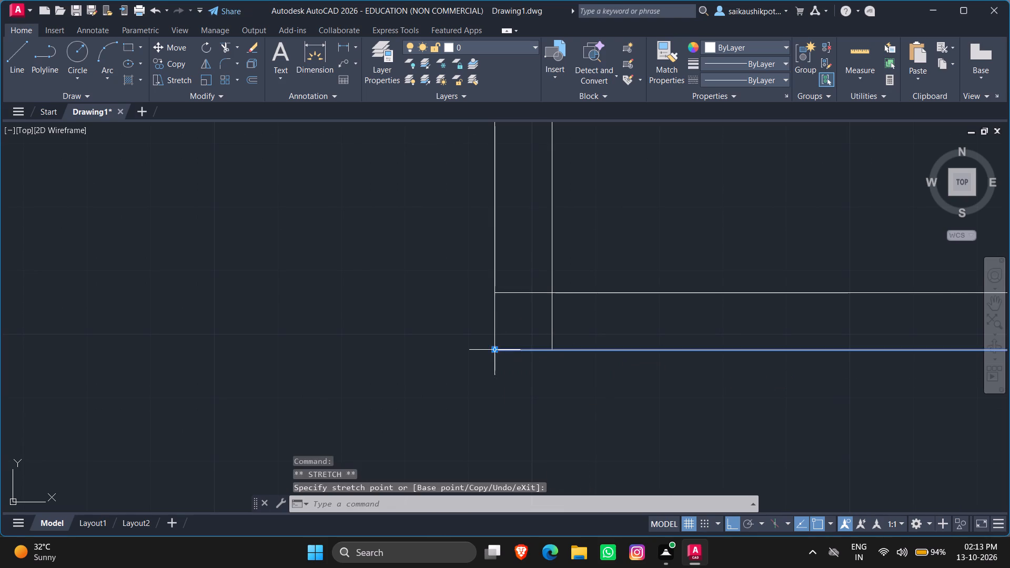
{"action": "key", "text": "Escape"}
{"action": "key", "text": "Escape"}
Trim the overlapping inner wall lines at the new bottom-left corner.
{"action": "scroll", "coordinate": [513, 396], "scroll_direction": "down", "scroll_amount": 3}
{"action": "scroll", "coordinate": [513, 396], "scroll_direction": "up", "scroll_amount": 1}
{"action": "type", "text": "TR"}
{"action": "key", "text": "Return"}
{"action": "key", "text": "Return"}
{"action": "scroll", "coordinate": [519, 377], "scroll_direction": "up", "scroll_amount": 3}
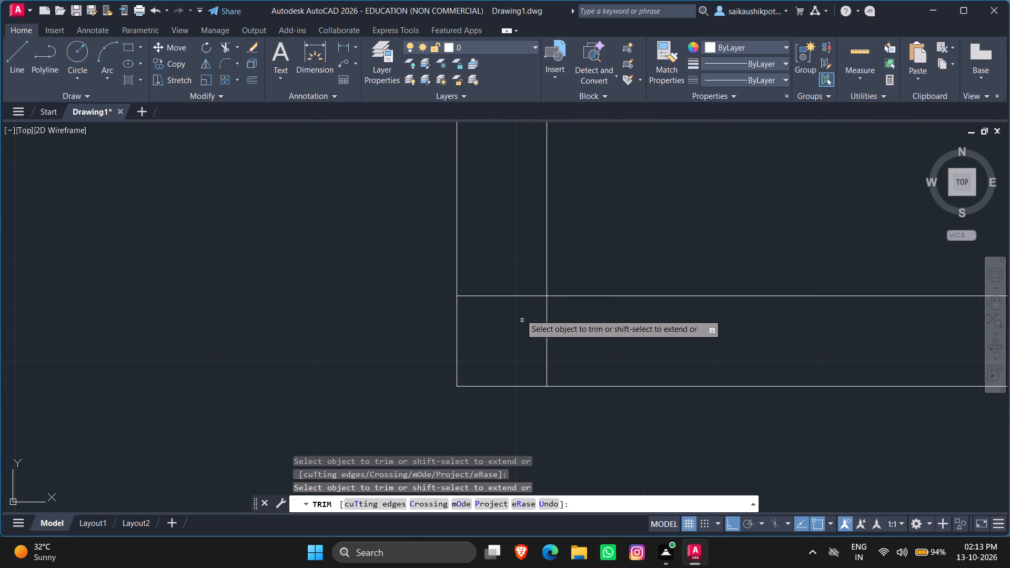
{"action": "left_click_drag", "start_coordinate": [508, 274], "coordinate": [580, 350]}
{"action": "scroll", "coordinate": [574, 350], "scroll_direction": "down", "scroll_amount": 7}
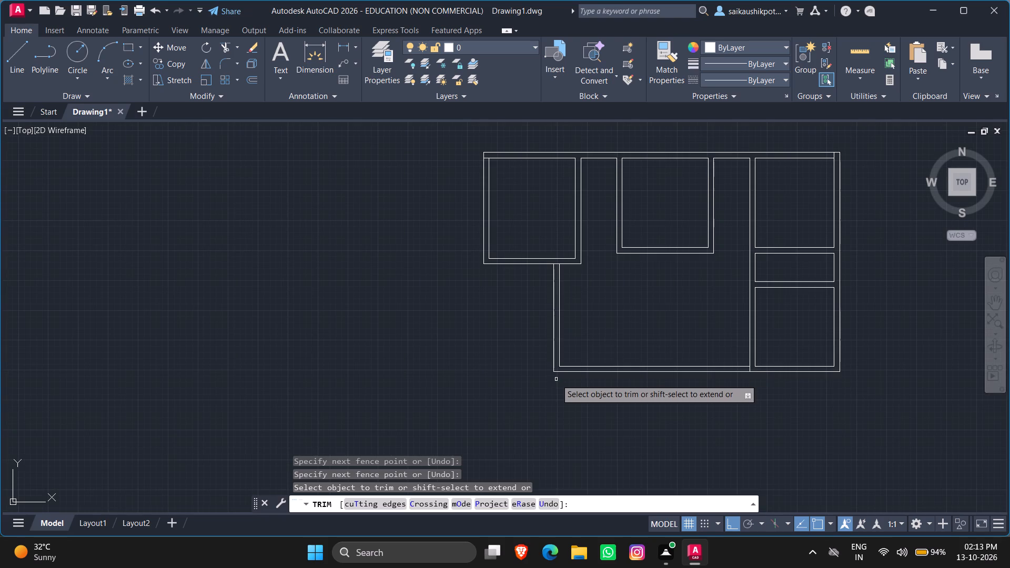
Trim the first room's outer bottom line between the two lines of the new vertical wall.
{"action": "scroll", "coordinate": [554, 269], "scroll_direction": "up", "scroll_amount": 5}
{"action": "left_click_drag", "start_coordinate": [555, 217], "coordinate": [562, 260]}
{"action": "scroll", "coordinate": [563, 261], "scroll_direction": "down", "scroll_amount": 7}
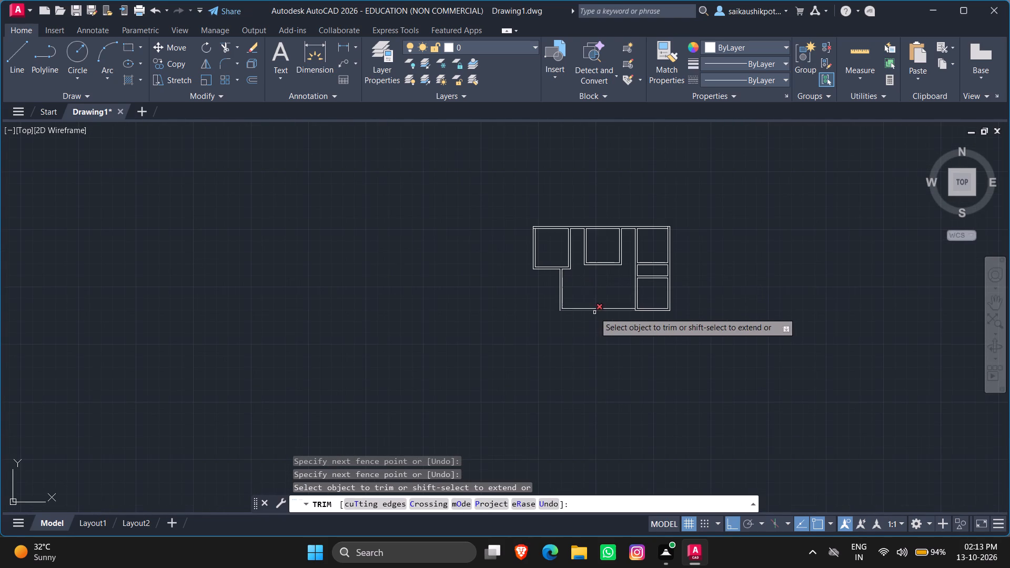
{"action": "scroll", "coordinate": [594, 314], "scroll_direction": "down", "scroll_amount": 1}
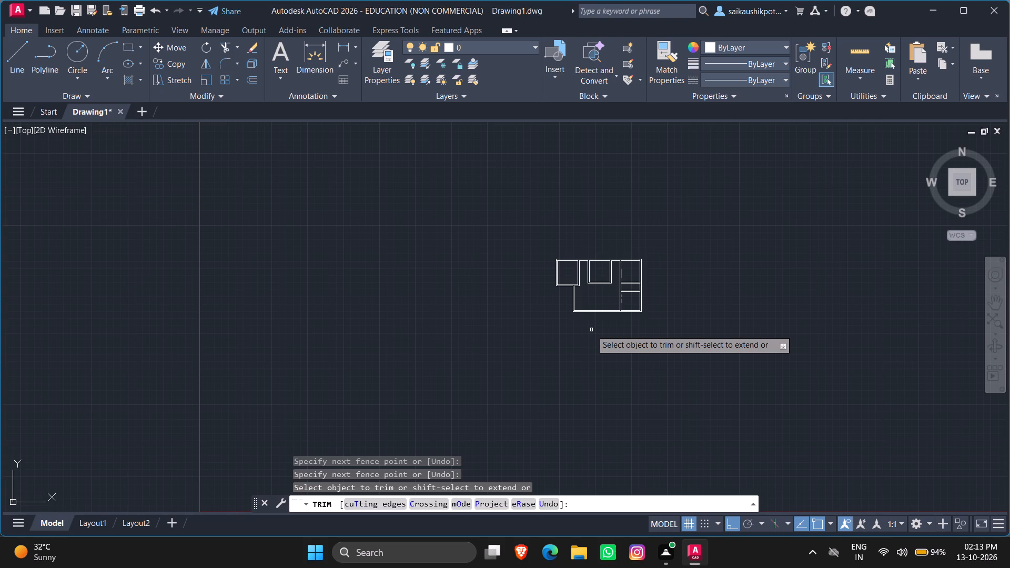
{"action": "scroll", "coordinate": [591, 330], "scroll_direction": "down", "scroll_amount": 1}
{"action": "key", "text": "Escape"}
{"action": "key", "text": "Escape"}
Measure the gap between the first and second rooms with Quick measure.
{"action": "scroll", "coordinate": [591, 303], "scroll_direction": "up", "scroll_amount": 4}
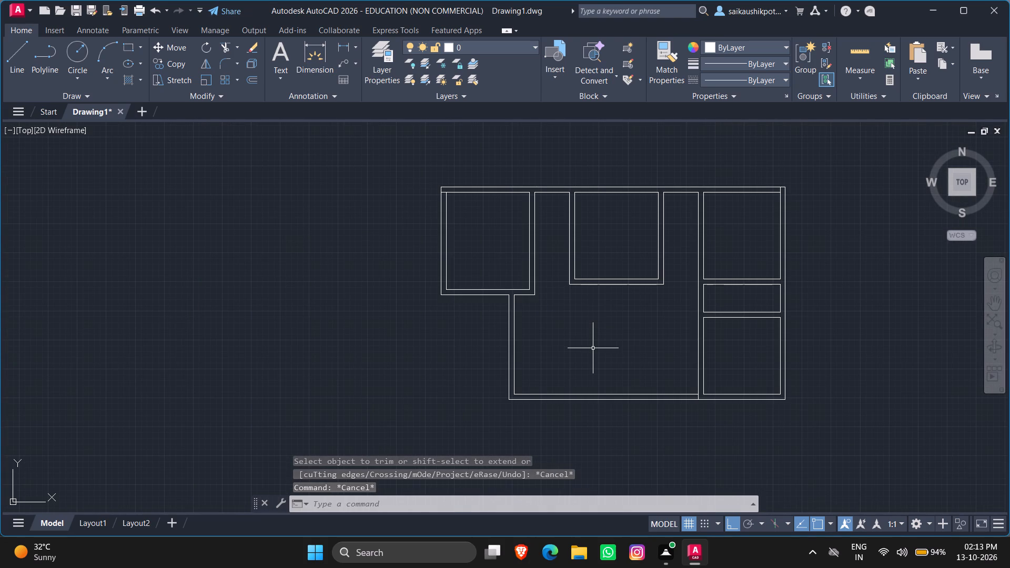
{"action": "scroll", "coordinate": [553, 176], "scroll_direction": "up", "scroll_amount": 3}
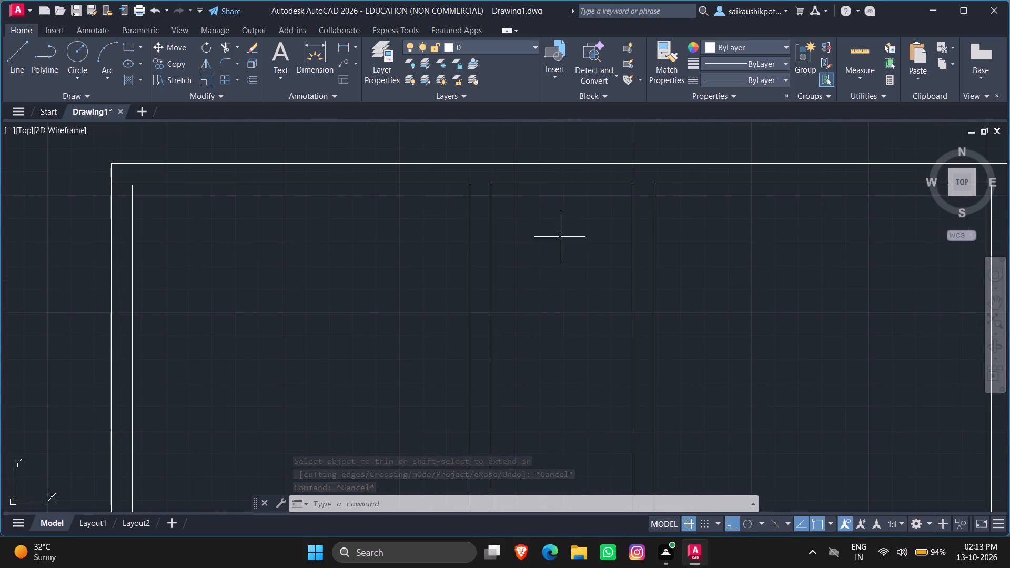
{"action": "left_click", "coordinate": [865, 50]}
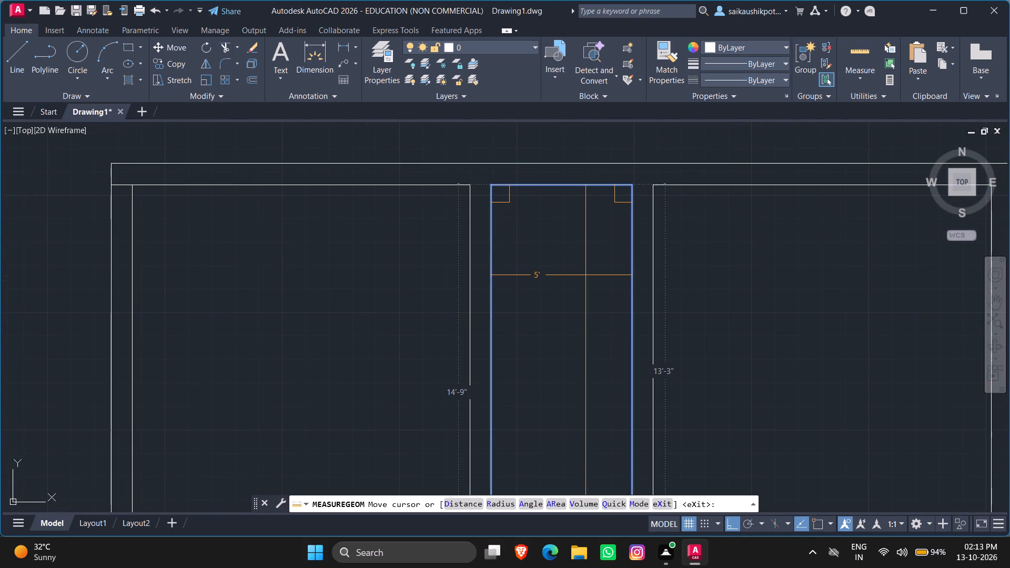
{"action": "key", "text": "Escape"}
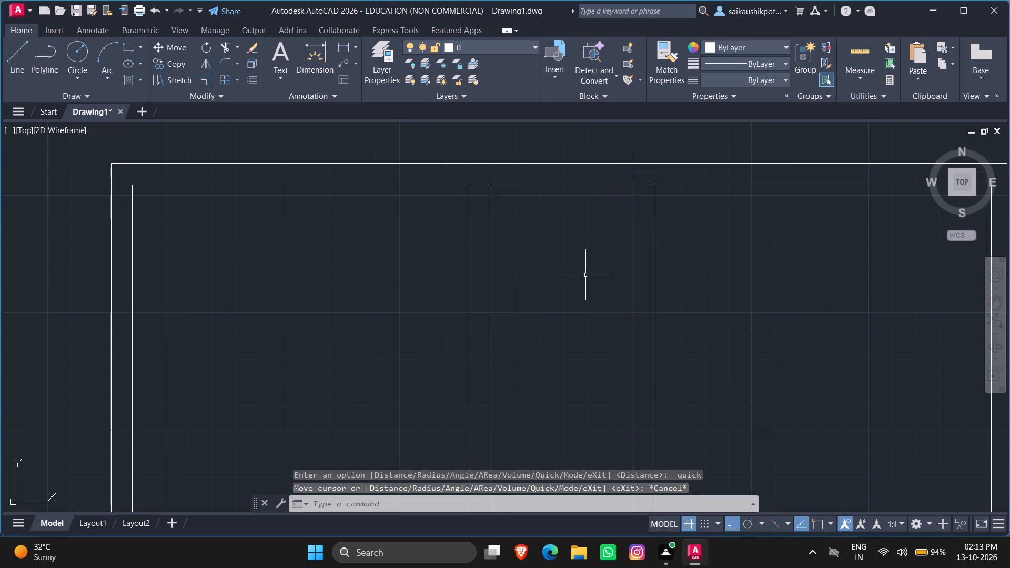
{"action": "key", "text": "Escape"}
{"action": "key", "text": "Escape"}
{"action": "key", "text": "Escape"}
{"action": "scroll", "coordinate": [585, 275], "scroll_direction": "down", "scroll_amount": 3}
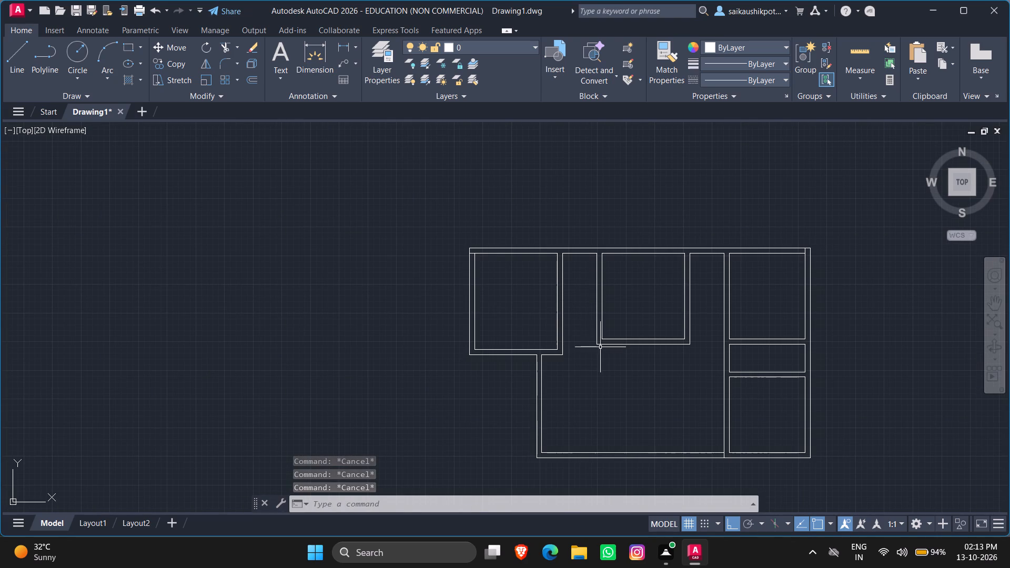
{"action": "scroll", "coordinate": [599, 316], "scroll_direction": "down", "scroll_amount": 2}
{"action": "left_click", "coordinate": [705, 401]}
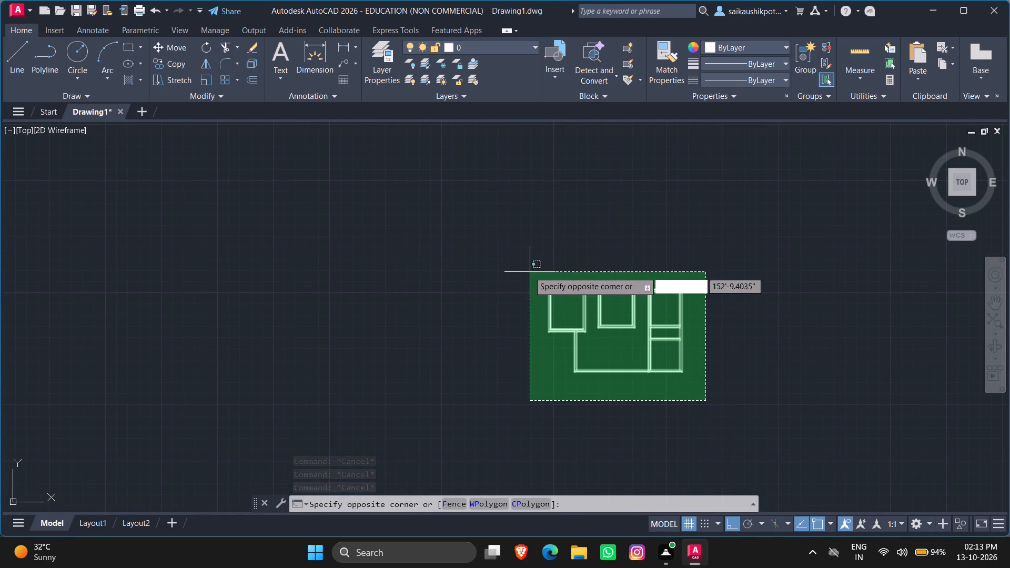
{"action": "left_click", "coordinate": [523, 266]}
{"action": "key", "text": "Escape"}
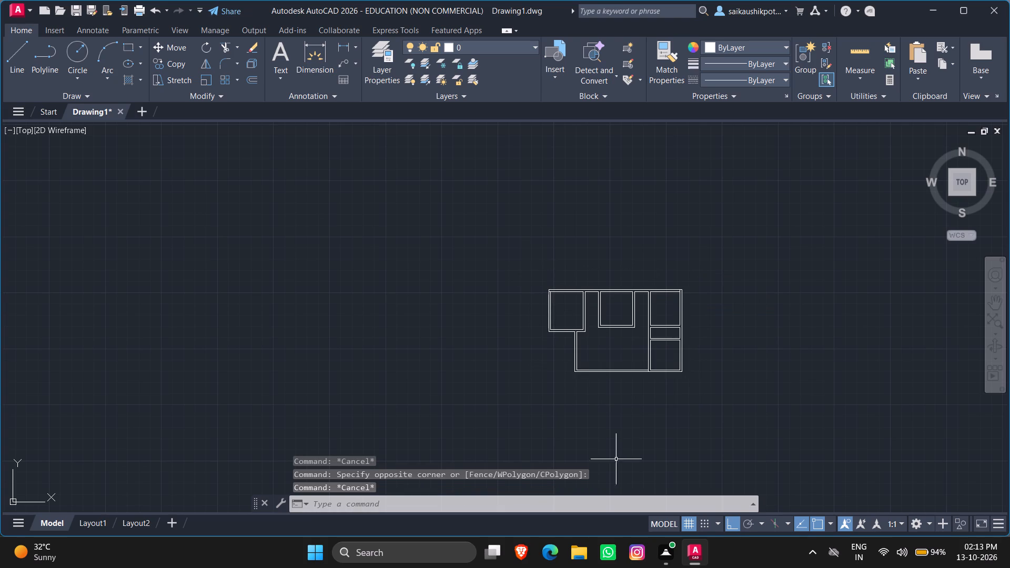
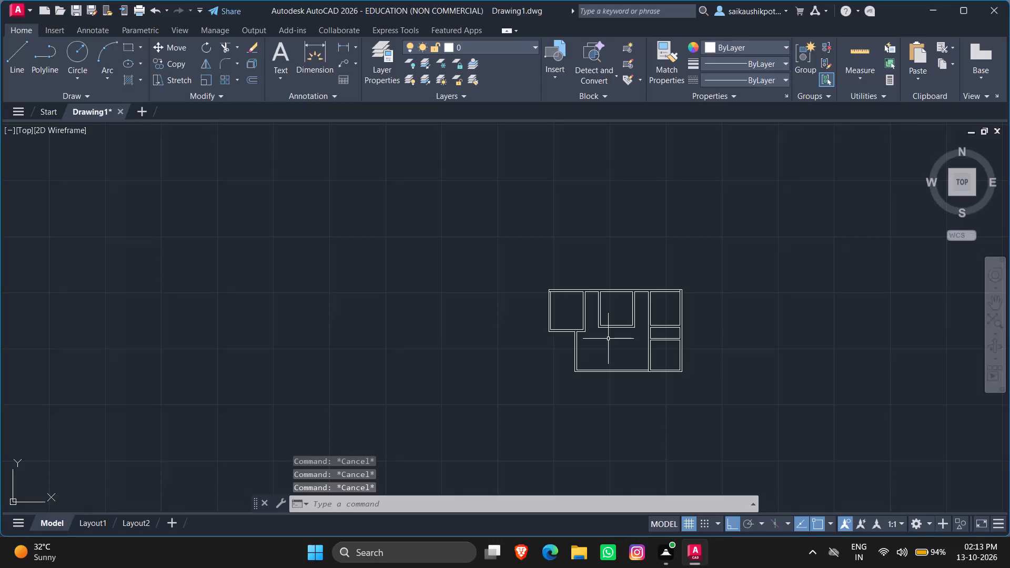
Select all the wall lines of the whole floor plan together, including the three rooms and the enclosed central area.
{"action": "scroll", "coordinate": [598, 344], "scroll_direction": "up", "scroll_amount": 2}
{"action": "scroll", "coordinate": [598, 344], "scroll_direction": "down", "scroll_amount": 2}
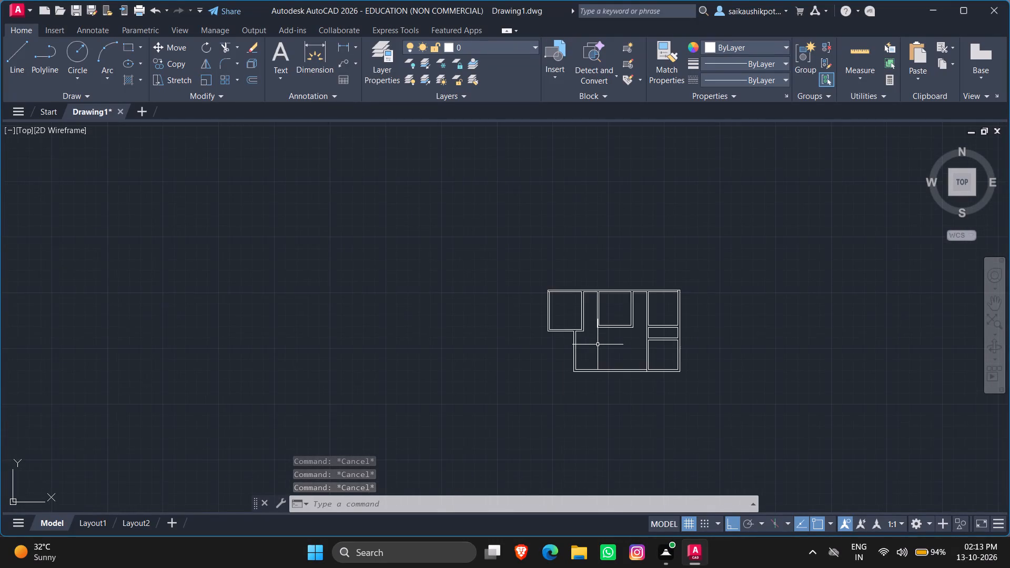
{"action": "scroll", "coordinate": [598, 344], "scroll_direction": "up", "scroll_amount": 1}
{"action": "left_click", "coordinate": [754, 407]}
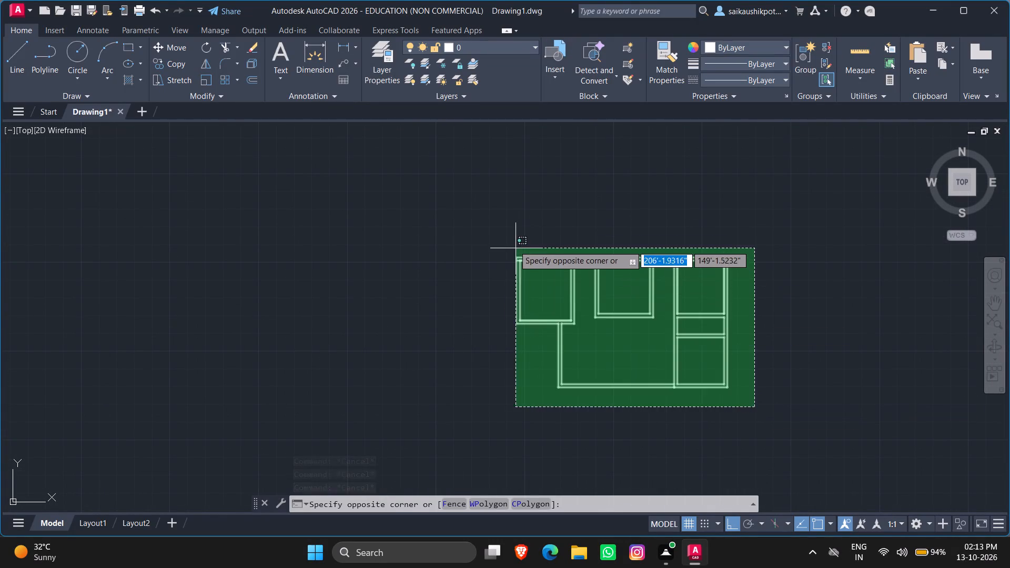
{"action": "left_click", "coordinate": [499, 225]}
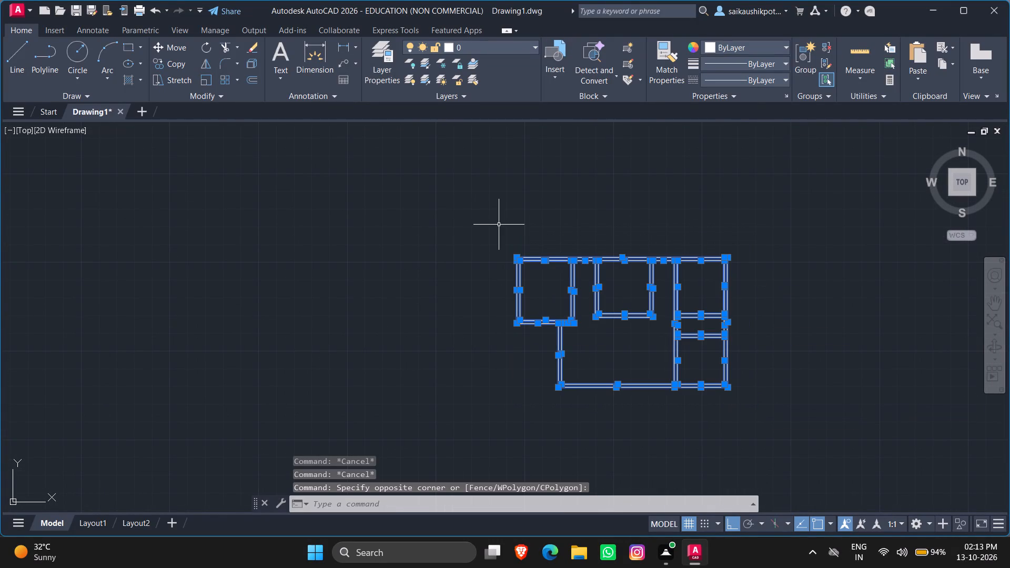
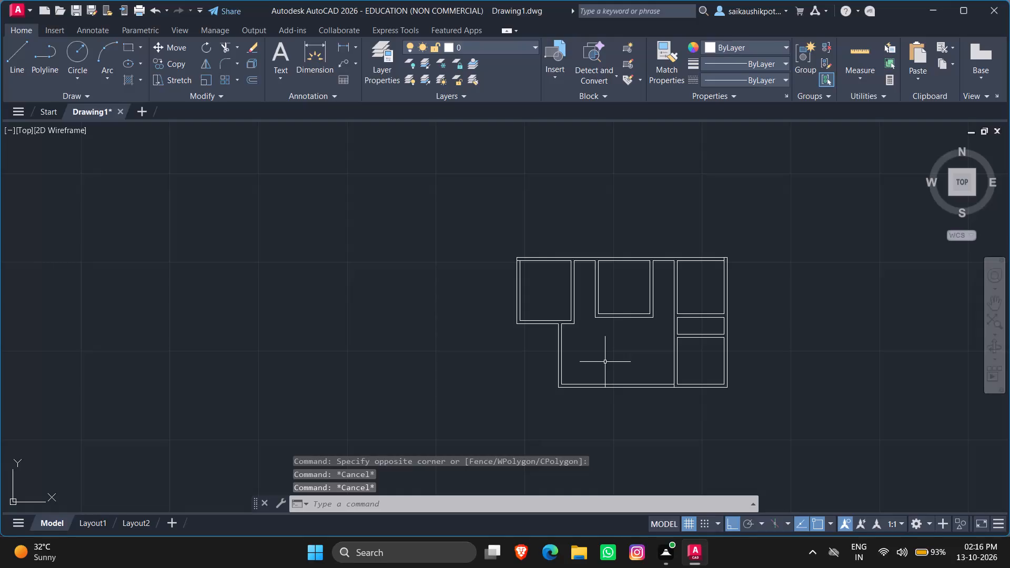
Offset the top wall's inner line between the first and second rooms 8' downward into the gap.
{"action": "key", "text": "Escape"}
{"action": "key", "text": "o"}
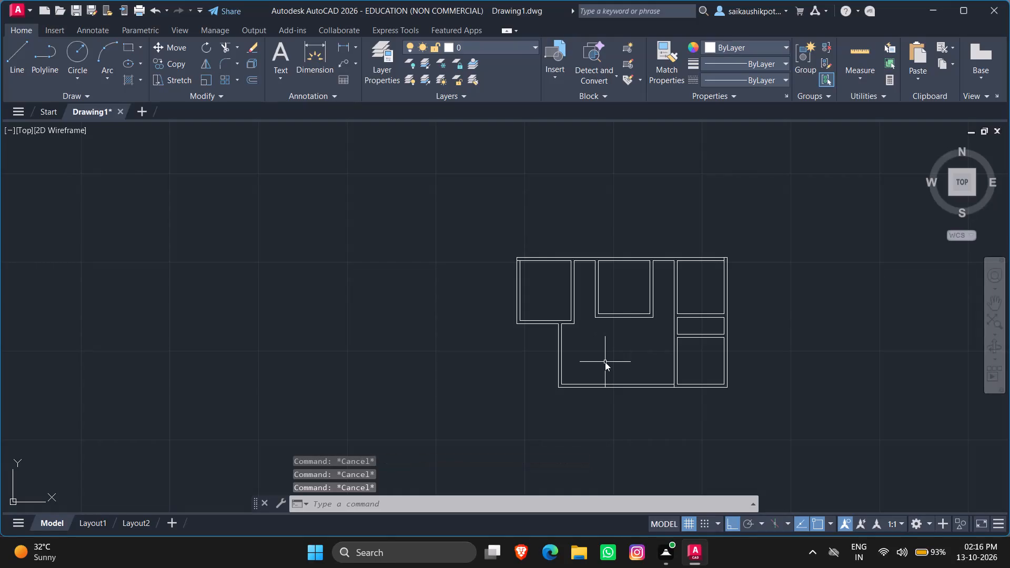
{"action": "key", "text": "Return"}
{"action": "type", "text": "8'"}
{"action": "key", "text": "Return"}
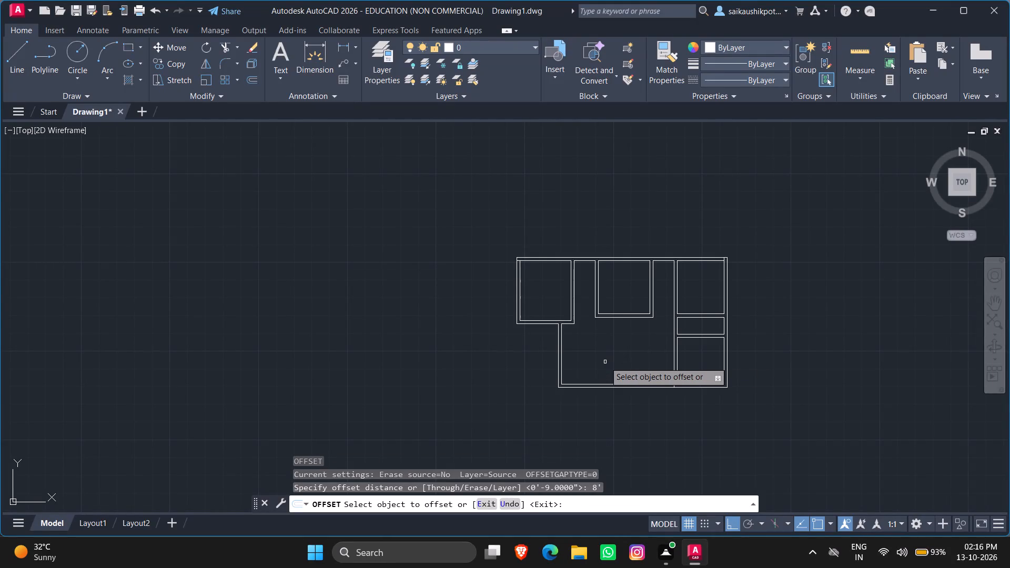
{"action": "scroll", "coordinate": [594, 308], "scroll_direction": "up", "scroll_amount": 2}
{"action": "left_click", "coordinate": [572, 192]}
{"action": "left_click", "coordinate": [577, 261]}
{"action": "key", "text": "Escape"}
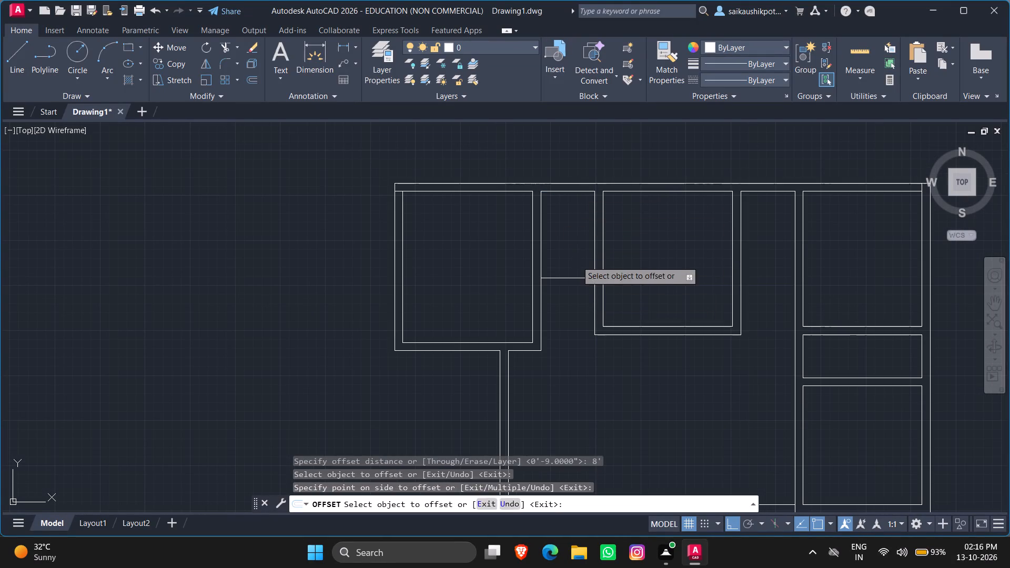
{"action": "key", "text": "Escape"}
{"action": "key", "text": "Escape"}
{"action": "key", "text": "Escape"}
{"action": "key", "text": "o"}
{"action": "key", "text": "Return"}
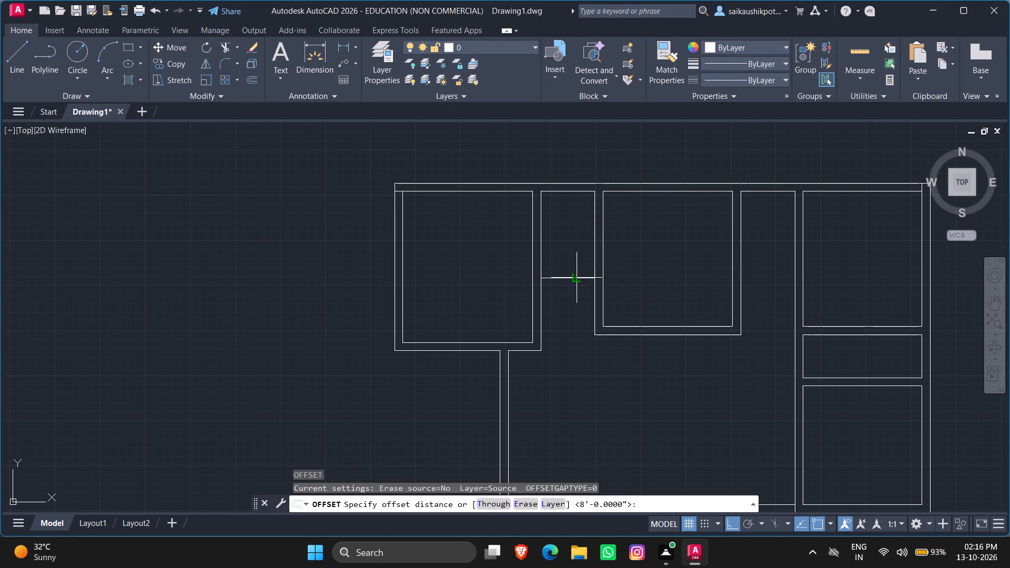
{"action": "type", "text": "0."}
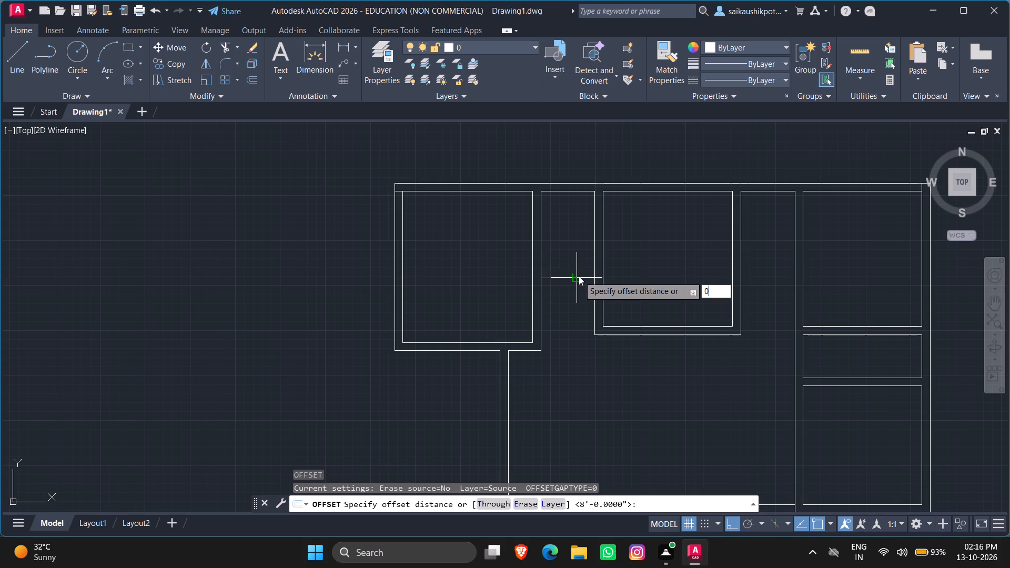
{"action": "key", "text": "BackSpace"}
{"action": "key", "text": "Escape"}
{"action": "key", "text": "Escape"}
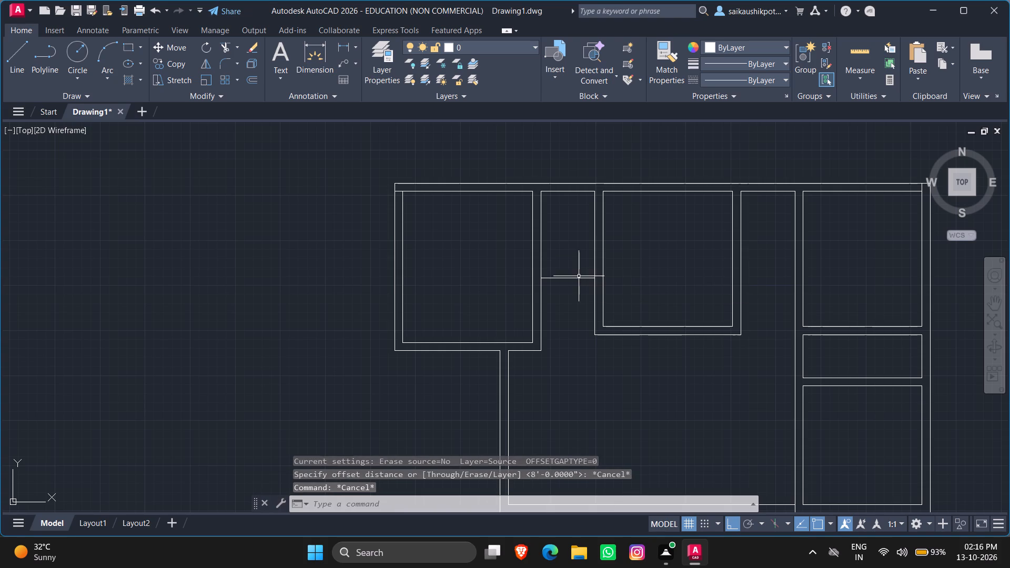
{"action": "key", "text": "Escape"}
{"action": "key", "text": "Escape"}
Offset the new horizontal line between the first and second rooms 4.5" downward to form a thin partition.
{"action": "key", "text": "o"}
{"action": "key", "text": "Return"}
{"action": "type", "text": "4.5\""}
{"action": "key", "text": "Return"}
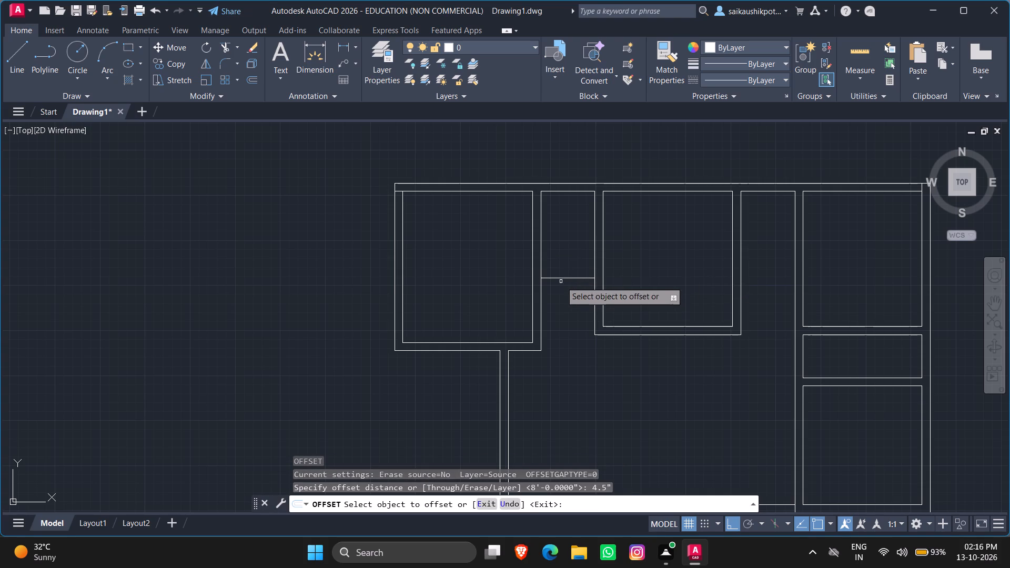
{"action": "left_click", "coordinate": [561, 277]}
{"action": "left_click", "coordinate": [566, 334]}
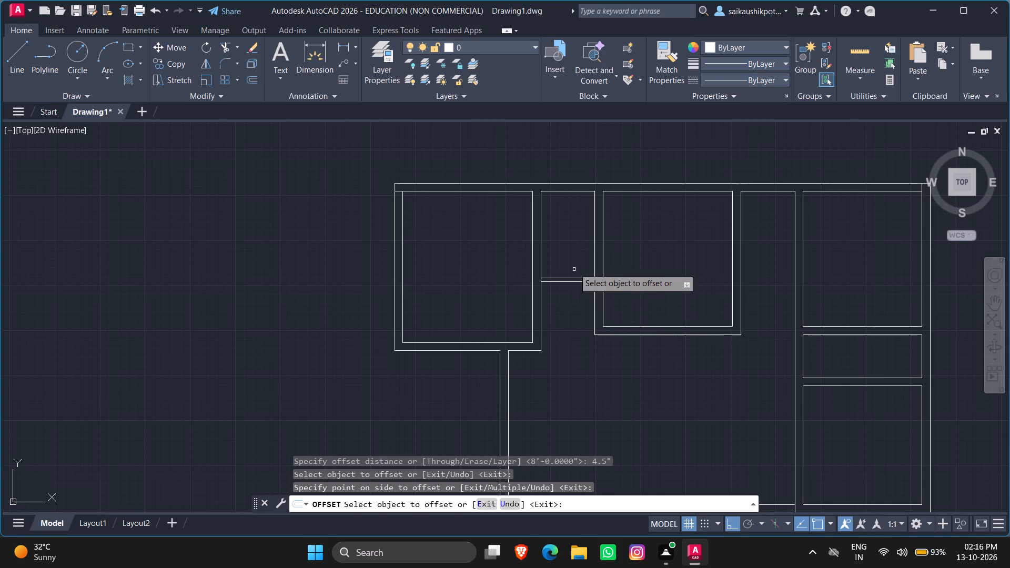
{"action": "scroll", "coordinate": [573, 267], "scroll_direction": "up", "scroll_amount": 2}
{"action": "scroll", "coordinate": [552, 310], "scroll_direction": "up", "scroll_amount": 1}
{"action": "scroll", "coordinate": [552, 310], "scroll_direction": "down", "scroll_amount": 2}
{"action": "scroll", "coordinate": [573, 292], "scroll_direction": "up", "scroll_amount": 1}
{"action": "key", "text": "Escape"}
{"action": "key", "text": "Escape"}
{"action": "key", "text": "Escape"}
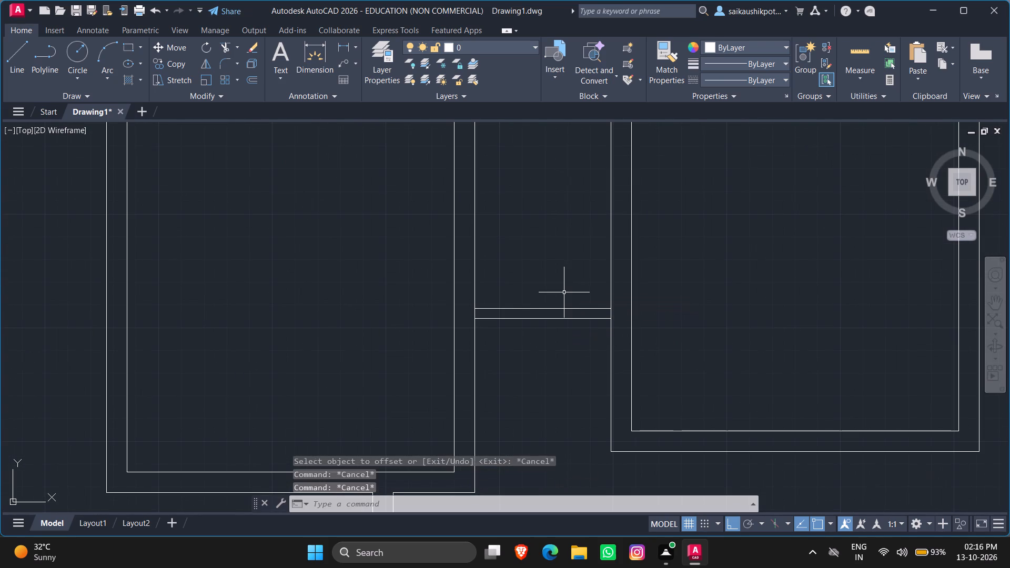
Trim the first and second rooms' wall lines between the two partition lines at both ends of the partition.
{"action": "key", "text": "t"}
{"action": "key", "text": "r"}
{"action": "key", "text": "Return"}
{"action": "key", "text": "Return"}
{"action": "scroll", "coordinate": [464, 305], "scroll_direction": "up", "scroll_amount": 4}
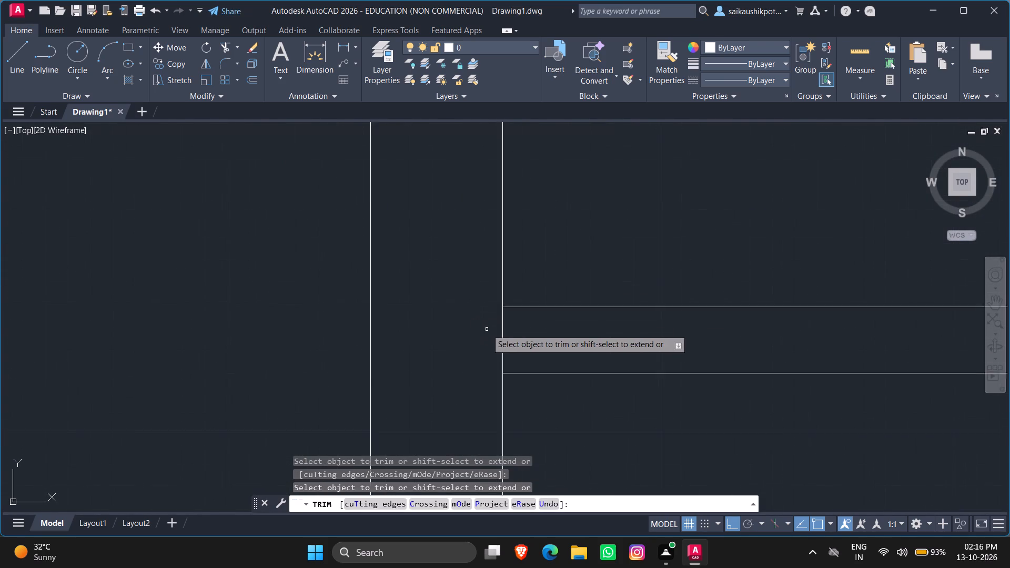
{"action": "scroll", "coordinate": [487, 329], "scroll_direction": "up", "scroll_amount": 1}
{"action": "left_click", "coordinate": [531, 330]}
{"action": "left_click", "coordinate": [489, 331]}
{"action": "scroll", "coordinate": [463, 338], "scroll_direction": "down", "scroll_amount": 4}
{"action": "scroll", "coordinate": [659, 347], "scroll_direction": "up", "scroll_amount": 4}
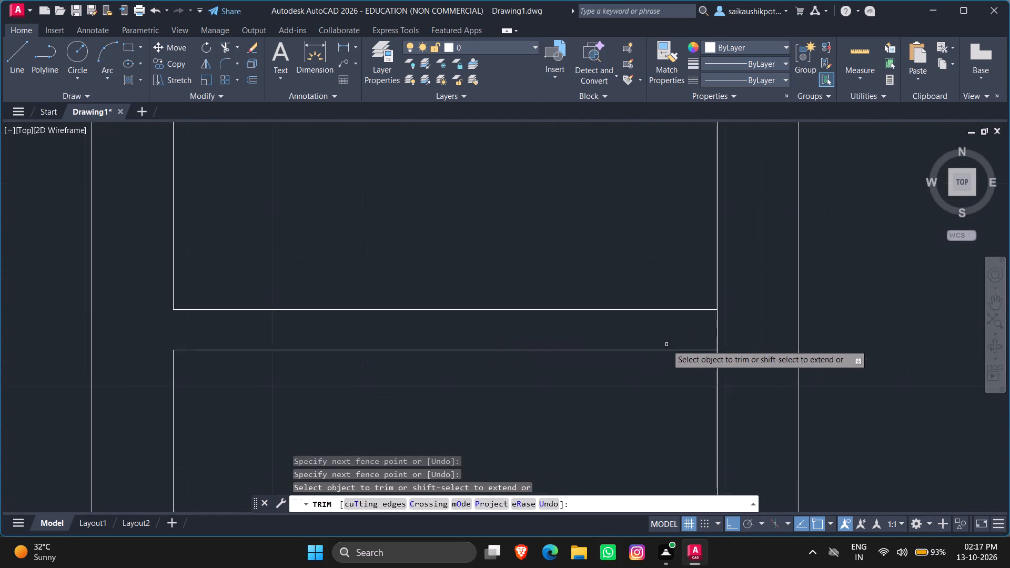
{"action": "left_click_drag", "start_coordinate": [721, 321], "coordinate": [834, 322]}
{"action": "scroll", "coordinate": [835, 322], "scroll_direction": "down", "scroll_amount": 3}
{"action": "key", "text": "Escape"}
{"action": "scroll", "coordinate": [802, 363], "scroll_direction": "down", "scroll_amount": 5}
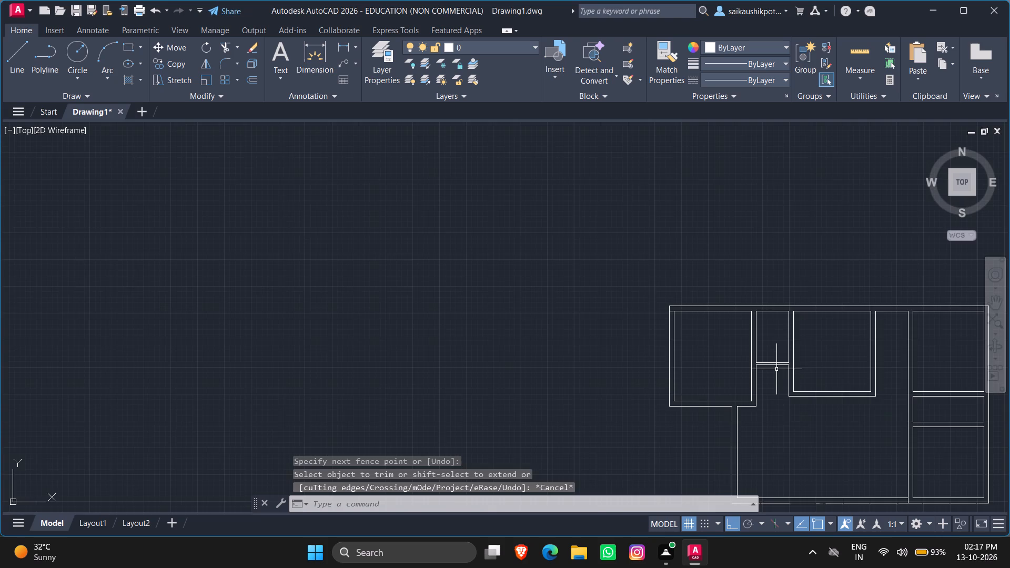
Erase both vertical lines of the second room's right-hand wall.
{"action": "scroll", "coordinate": [772, 348], "scroll_direction": "up", "scroll_amount": 2}
{"action": "scroll", "coordinate": [770, 347], "scroll_direction": "down", "scroll_amount": 1}
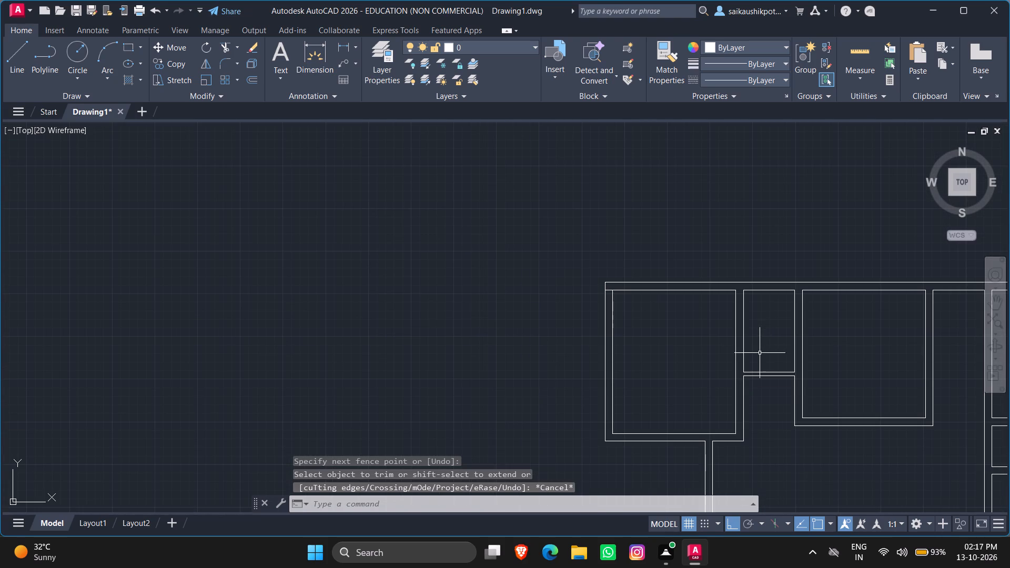
{"action": "scroll", "coordinate": [775, 302], "scroll_direction": "up", "scroll_amount": 1}
{"action": "scroll", "coordinate": [702, 255], "scroll_direction": "down", "scroll_amount": 1}
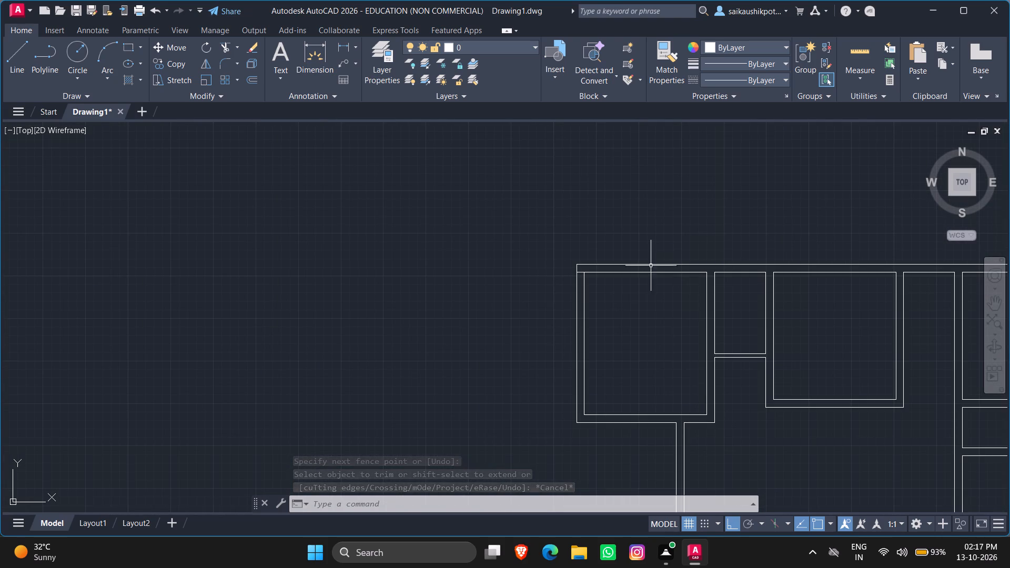
{"action": "scroll", "coordinate": [606, 282], "scroll_direction": "down", "scroll_amount": 2}
{"action": "scroll", "coordinate": [860, 327], "scroll_direction": "down", "scroll_amount": 1}
{"action": "scroll", "coordinate": [771, 318], "scroll_direction": "up", "scroll_amount": 3}
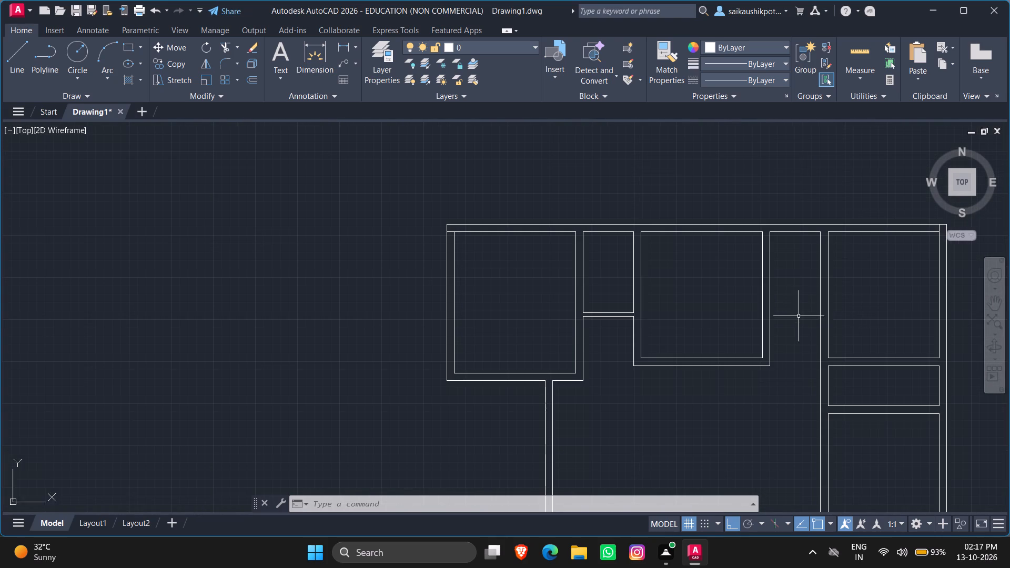
{"action": "scroll", "coordinate": [816, 316], "scroll_direction": "up", "scroll_amount": 1}
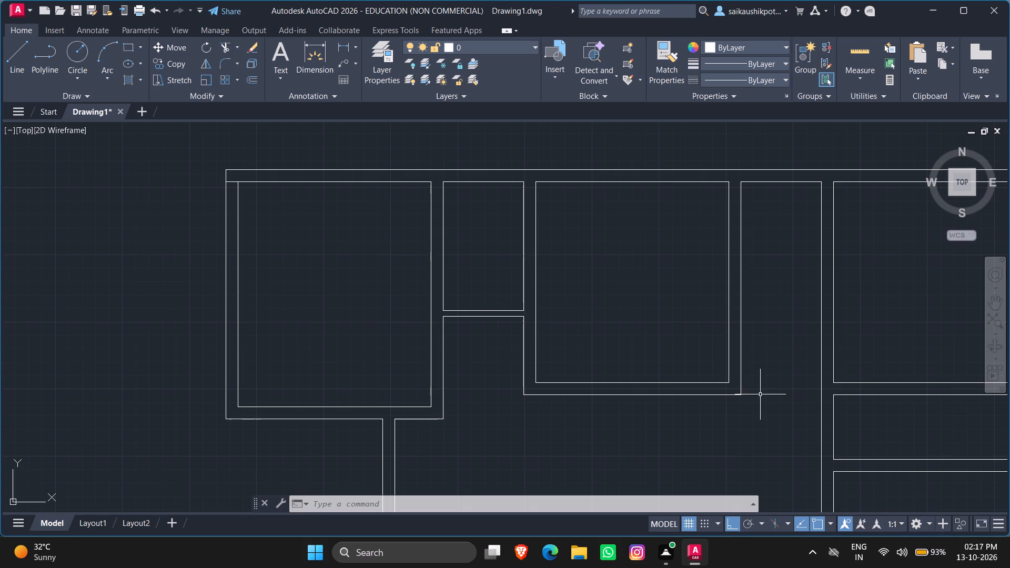
{"action": "left_click", "coordinate": [769, 300]}
{"action": "left_click", "coordinate": [576, 293]}
{"action": "key", "text": "Delete"}
{"action": "key", "text": "Escape"}
{"action": "key", "text": "Escape"}
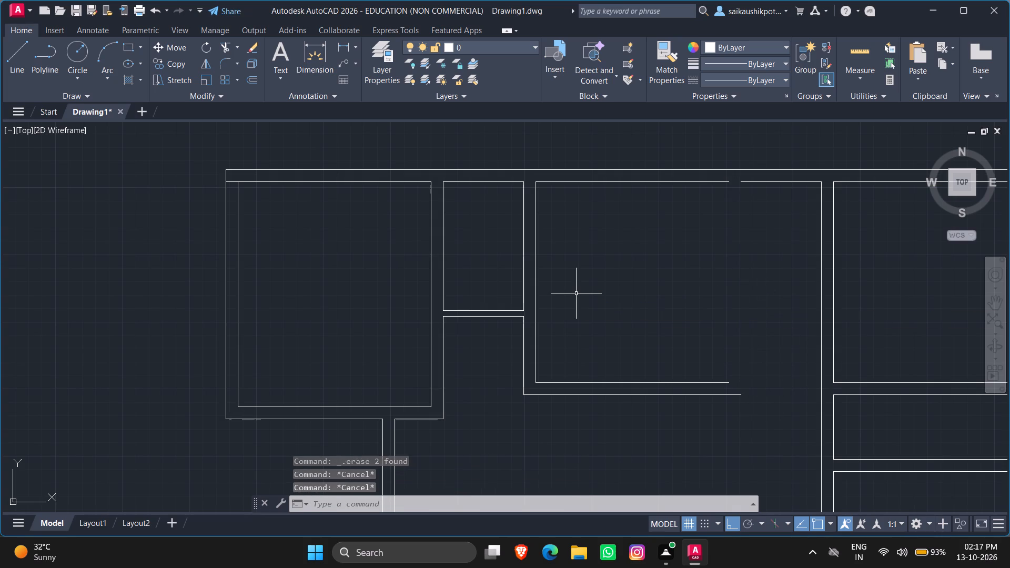
{"action": "key", "text": "Escape"}
{"action": "key", "text": "Escape"}
{"action": "key", "text": "Escape"}
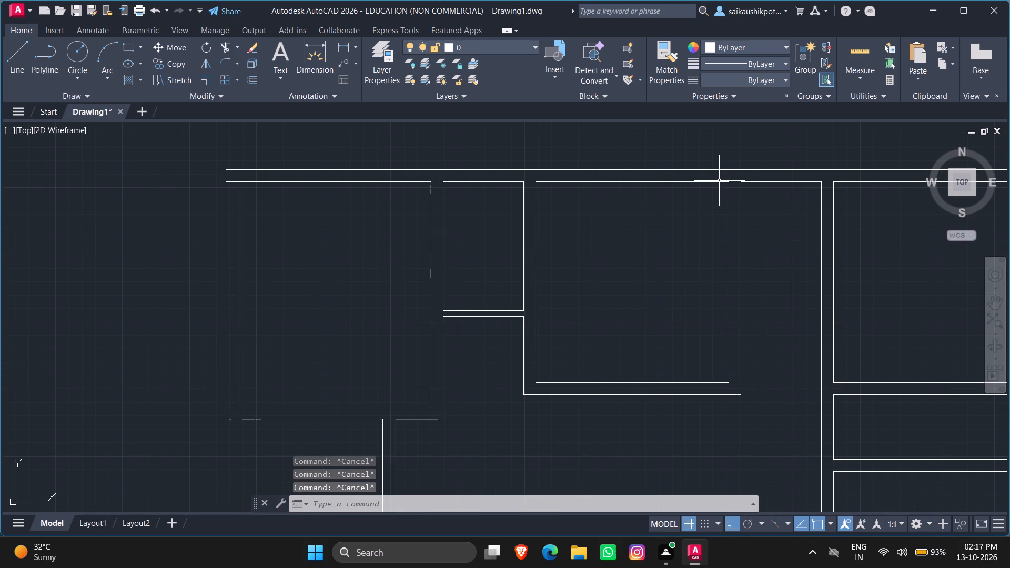
Join the two inner top-wall line segments of the second room and the adjacent gap into one line.
{"action": "left_click", "coordinate": [719, 181]}
{"action": "left_click", "coordinate": [748, 182]}
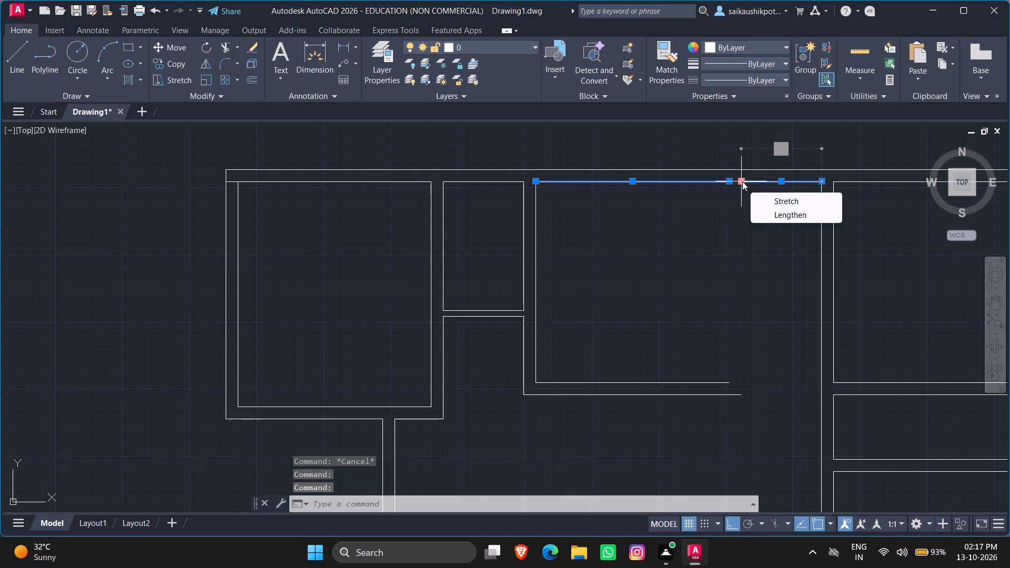
{"action": "key", "text": "j"}
{"action": "key", "text": "o"}
{"action": "key", "text": "i"}
{"action": "key", "text": "n"}
{"action": "key", "text": "Return"}
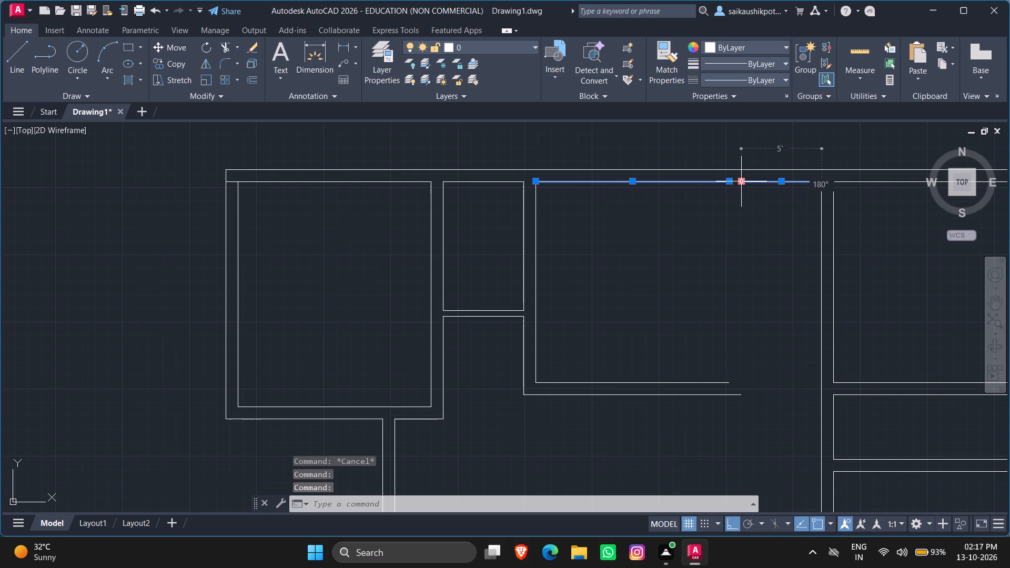
{"action": "type", "text": "JOIN"}
{"action": "key", "text": "Return"}
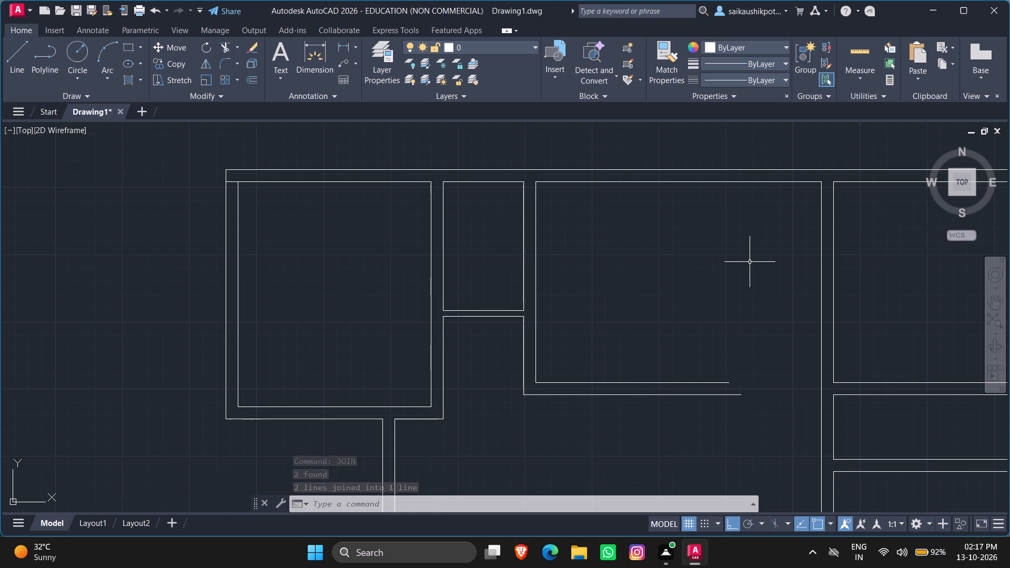
{"action": "key", "text": "Escape"}
{"action": "key", "text": "Escape"}
{"action": "key", "text": "Escape"}
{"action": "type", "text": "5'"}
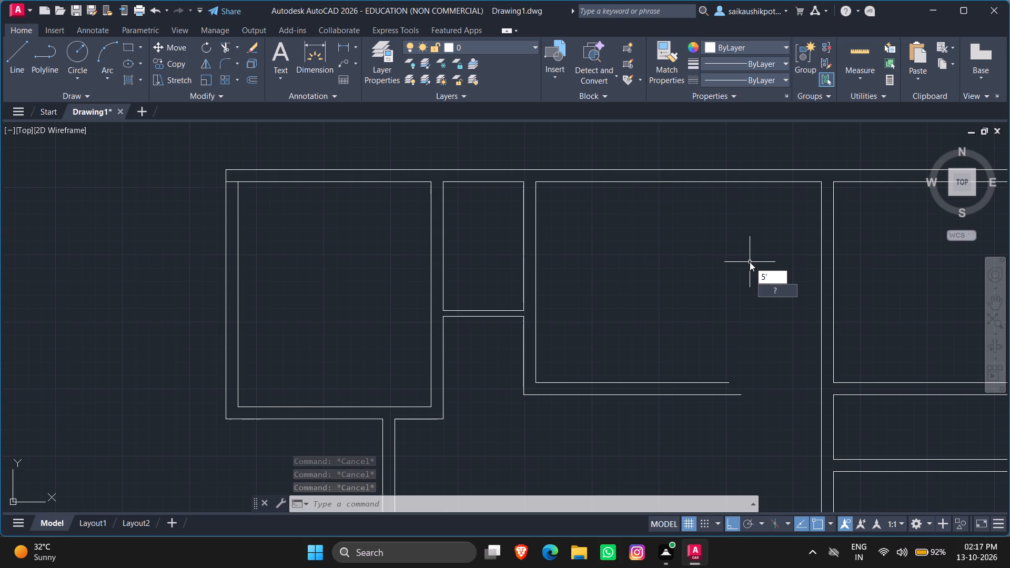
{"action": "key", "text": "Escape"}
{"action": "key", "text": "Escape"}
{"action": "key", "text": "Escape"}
Offset the long vertical wall line on the third room's left side 5' toward the second room.
{"action": "key", "text": "o"}
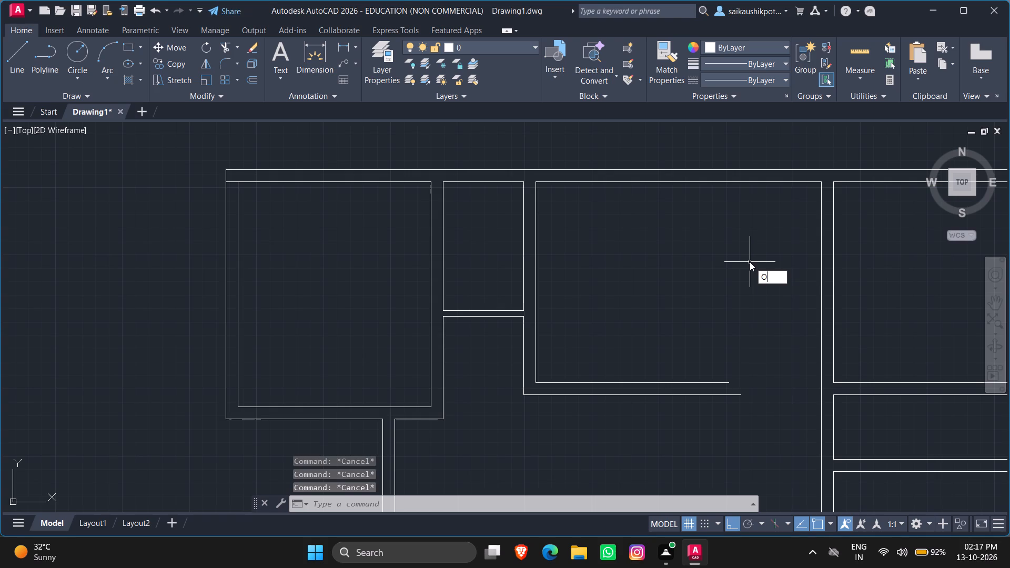
{"action": "key", "text": "Return"}
{"action": "type", "text": "5'"}
{"action": "key", "text": "Return"}
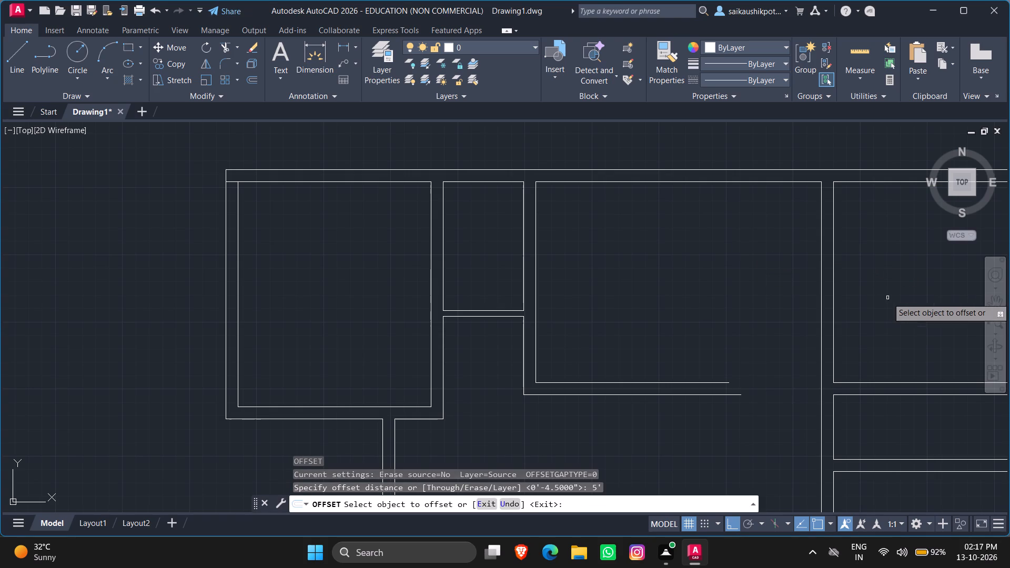
{"action": "left_click", "coordinate": [820, 278]}
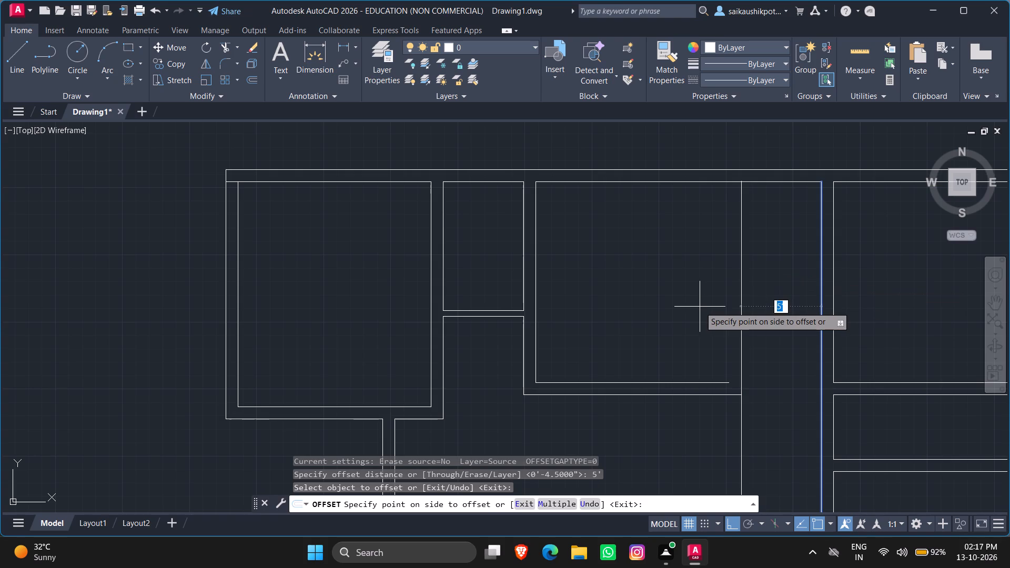
{"action": "left_click", "coordinate": [700, 307]}
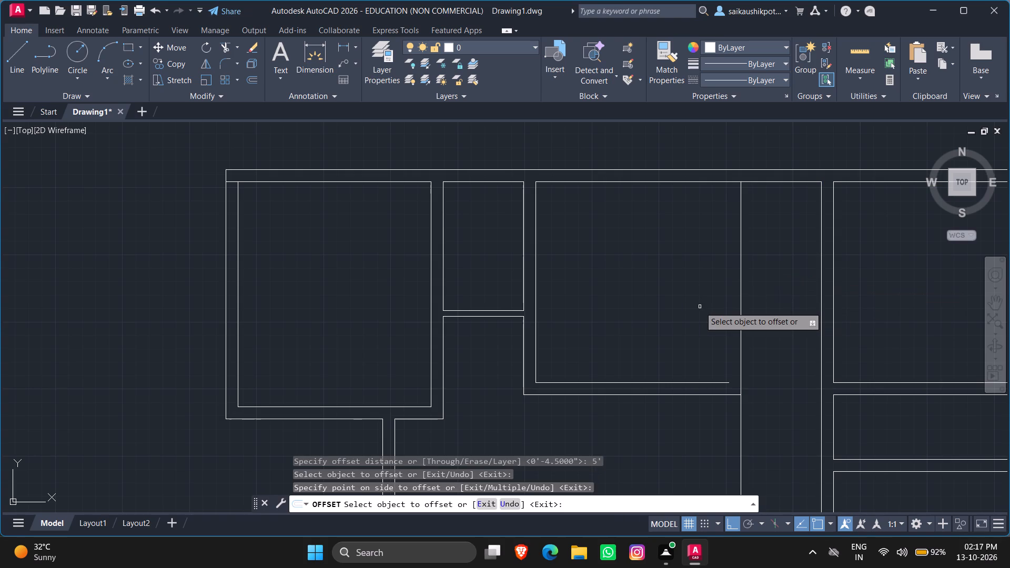
Offset the new vertical line 4.5" into the second room to form its thin right-hand wall.
{"action": "left_click", "coordinate": [740, 299]}
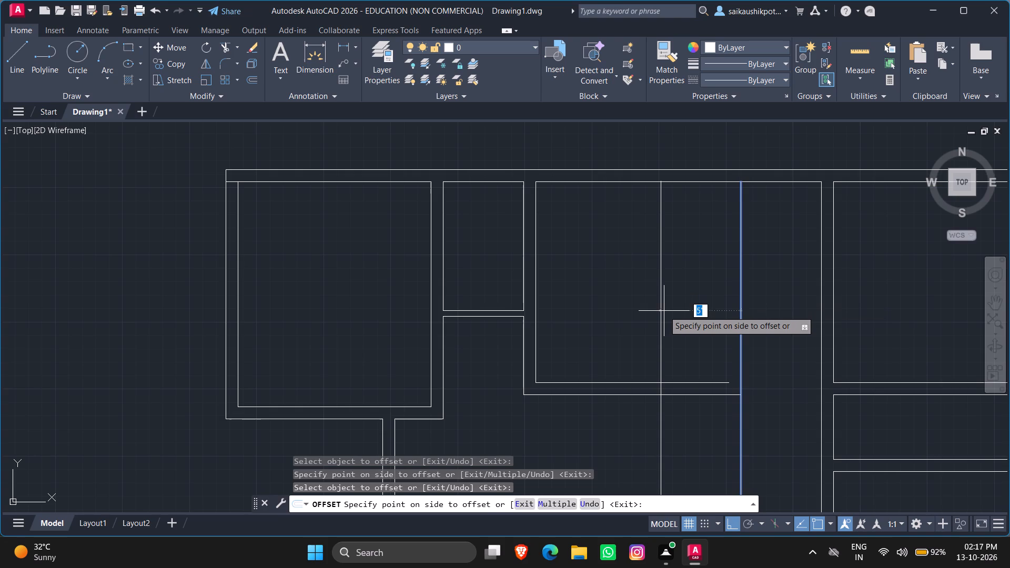
{"action": "type", "text": "4.5"}
{"action": "key", "text": "shift+quotedbl"}
{"action": "key", "text": "Return"}
{"action": "scroll", "coordinate": [664, 311], "scroll_direction": "up", "scroll_amount": 1}
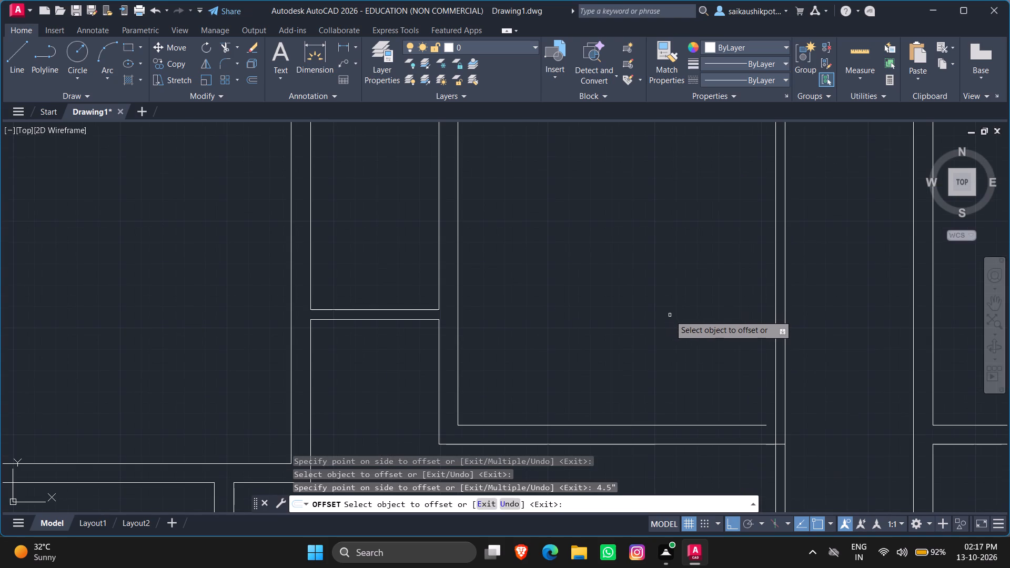
{"action": "scroll", "coordinate": [670, 315], "scroll_direction": "down", "scroll_amount": 1}
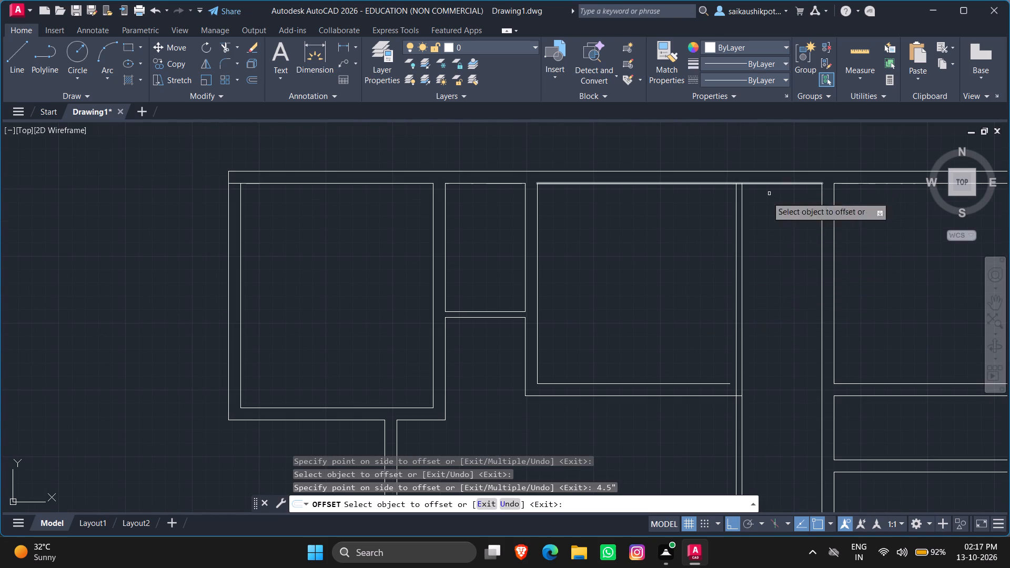
{"action": "key", "text": "Escape"}
{"action": "key", "text": "Escape"}
Trim the inner top-wall line between the two lines of the second room's new 4.5" wall.
{"action": "type", "text": "TR"}
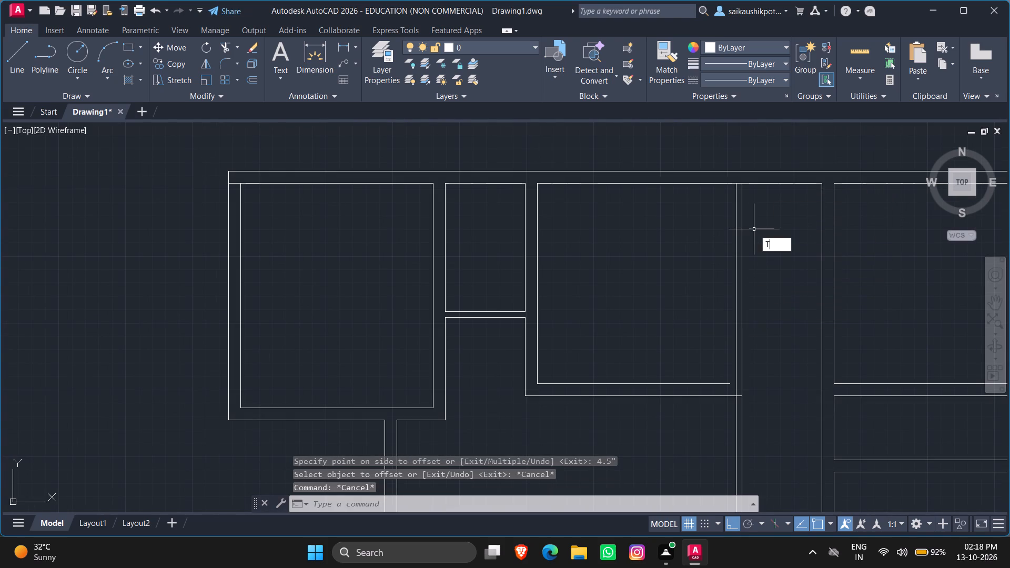
{"action": "key", "text": "Return"}
{"action": "key", "text": "Return"}
{"action": "scroll", "coordinate": [744, 189], "scroll_direction": "up", "scroll_amount": 3}
{"action": "left_click", "coordinate": [722, 169]}
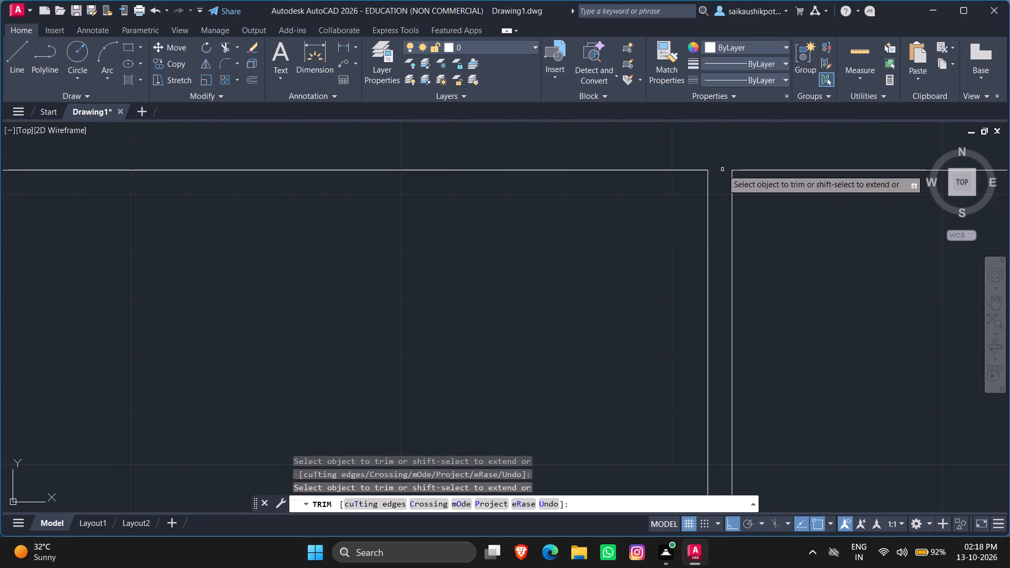
{"action": "key", "text": "Escape"}
{"action": "scroll", "coordinate": [722, 169], "scroll_direction": "down", "scroll_amount": 4}
{"action": "key", "text": "Escape"}
{"action": "key", "text": "Escape"}
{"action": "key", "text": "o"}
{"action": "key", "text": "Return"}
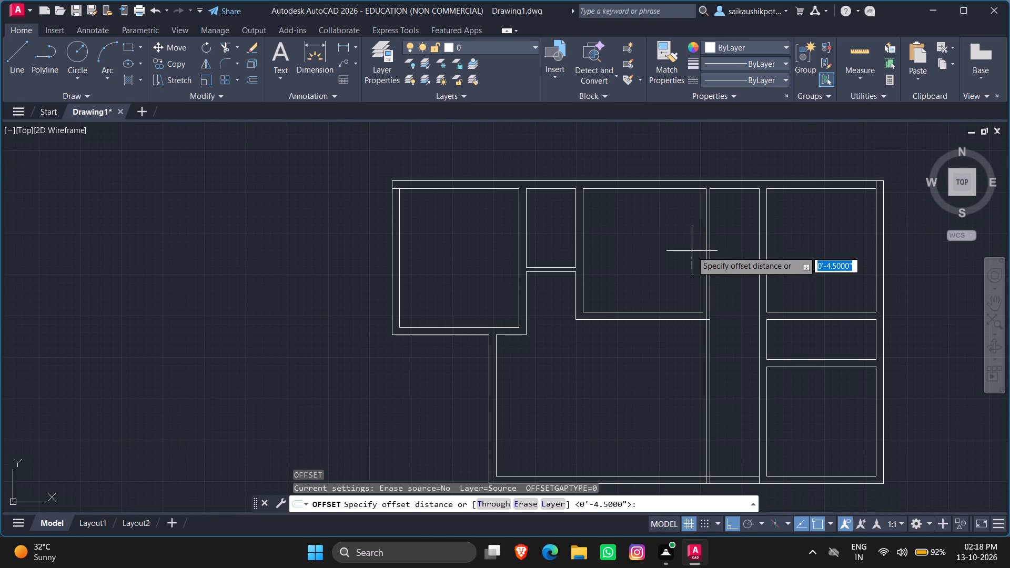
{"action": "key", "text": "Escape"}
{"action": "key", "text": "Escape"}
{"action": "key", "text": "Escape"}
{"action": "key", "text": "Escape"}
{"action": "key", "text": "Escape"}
Offset the inner top-wall line of the narrow room between the second and third rooms 7' downward.
{"action": "key", "text": "o"}
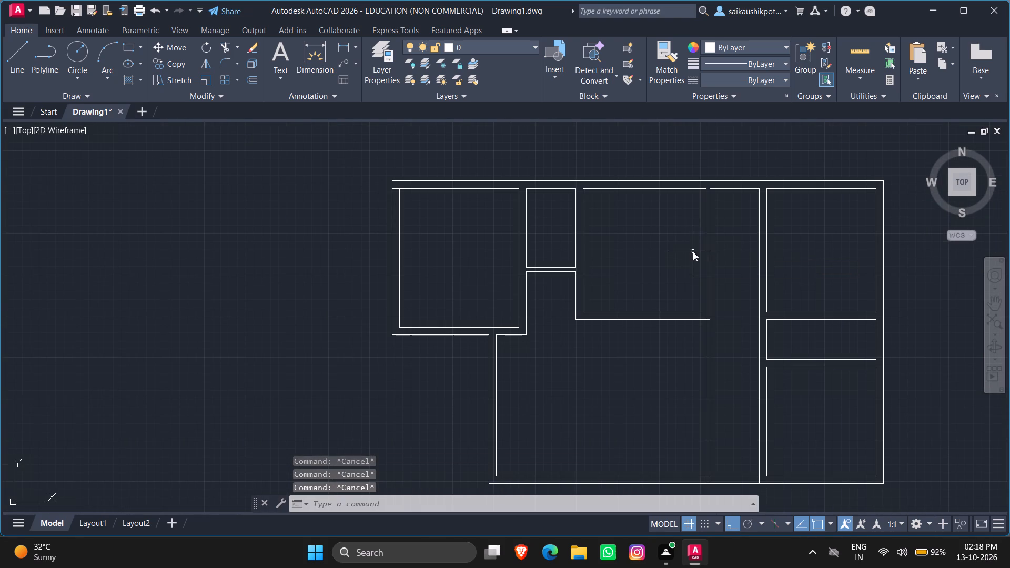
{"action": "key", "text": "Return"}
{"action": "key", "text": "4"}
{"action": "key", "text": "BackSpace"}
{"action": "type", "text": "7'"}
{"action": "key", "text": "Return"}
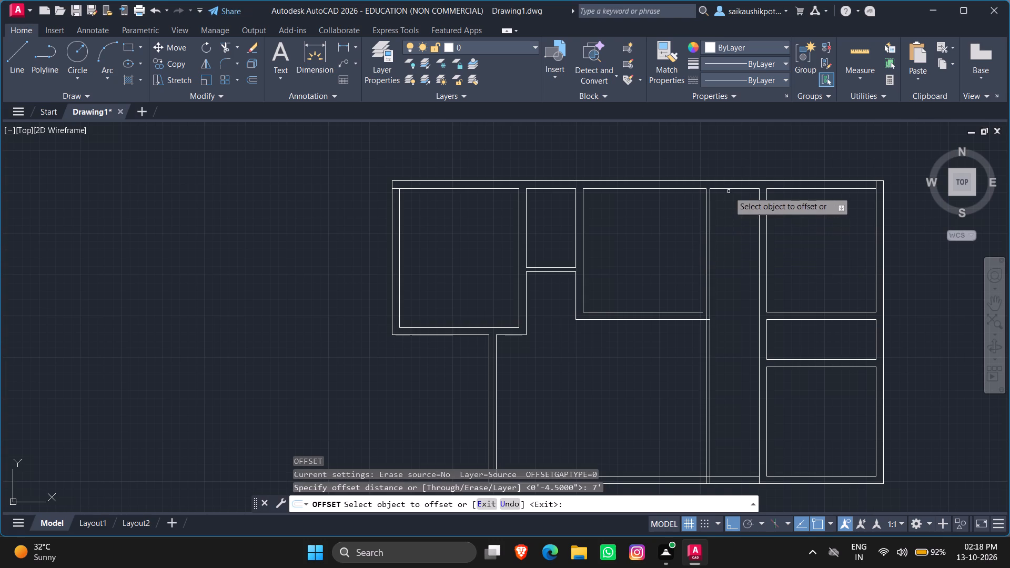
{"action": "left_click", "coordinate": [729, 188]}
{"action": "left_click", "coordinate": [742, 258]}
{"action": "key", "text": "Escape"}
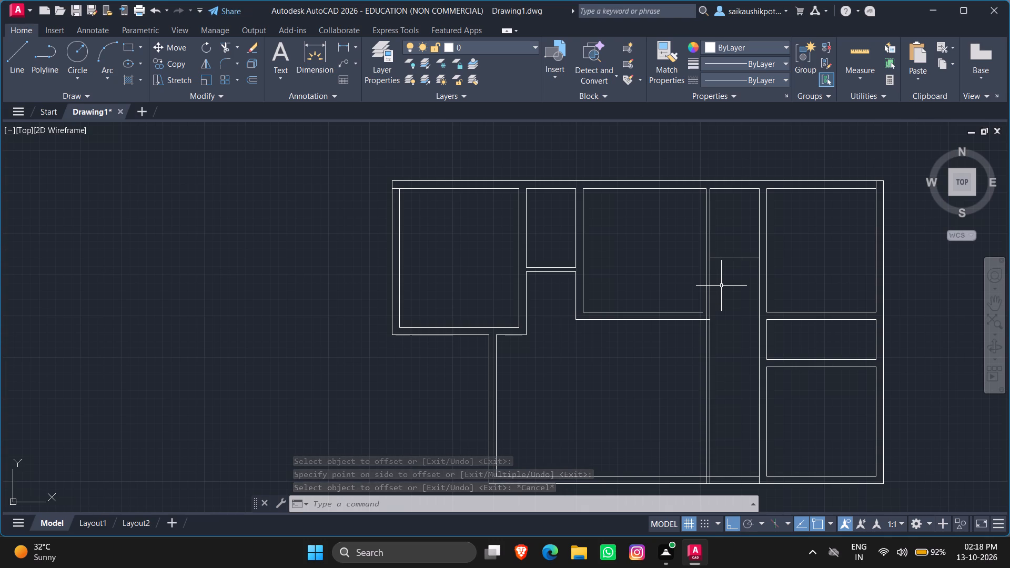
Offset the new horizontal line in the narrow room 4.5" downward to form its thin bottom wall.
{"action": "scroll", "coordinate": [721, 286], "scroll_direction": "up", "scroll_amount": 2}
{"action": "key", "text": "Escape"}
{"action": "key", "text": "Escape"}
{"action": "key", "text": "Escape"}
{"action": "key", "text": "o"}
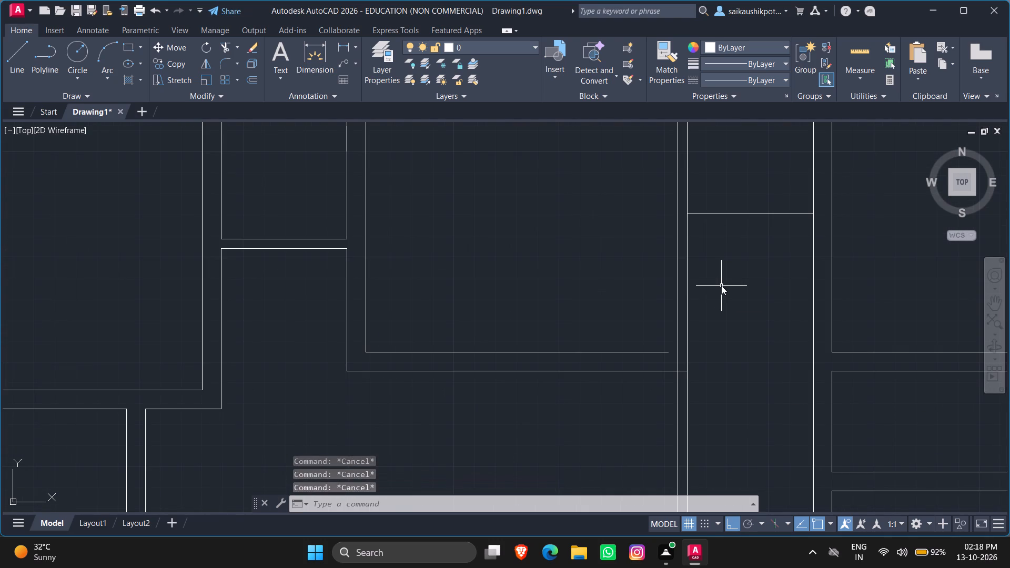
{"action": "key", "text": "Return"}
{"action": "type", "text": "4.5'"}
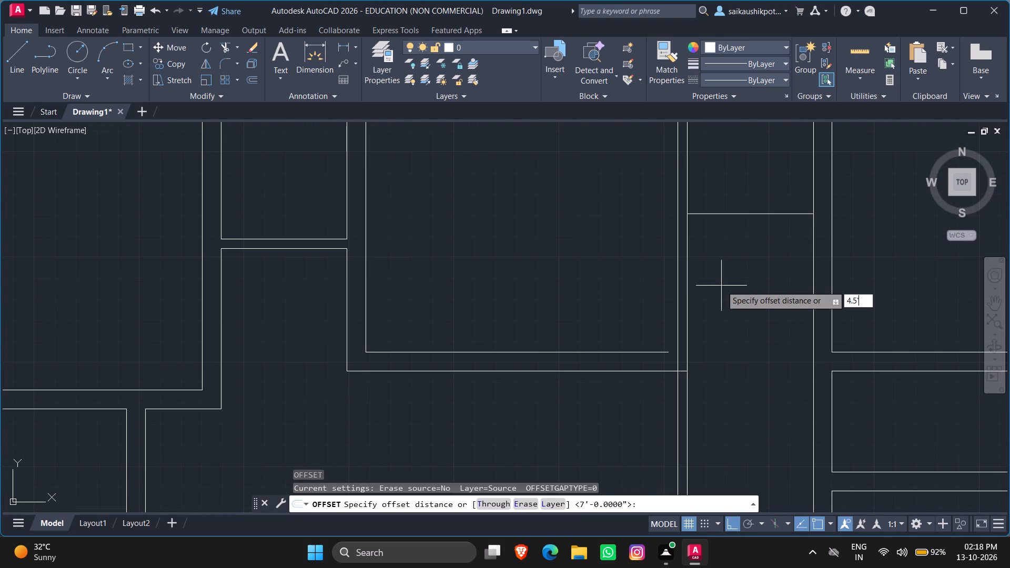
{"action": "key", "text": "BackSpace"}
{"action": "key", "text": "shift+quotedbl"}
{"action": "key", "text": "Return"}
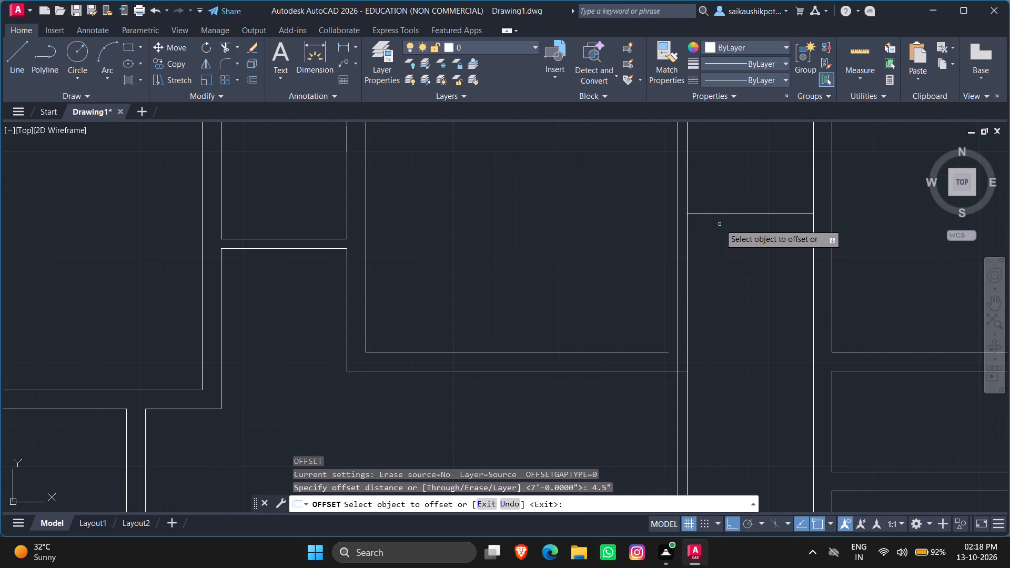
{"action": "left_click", "coordinate": [720, 211]}
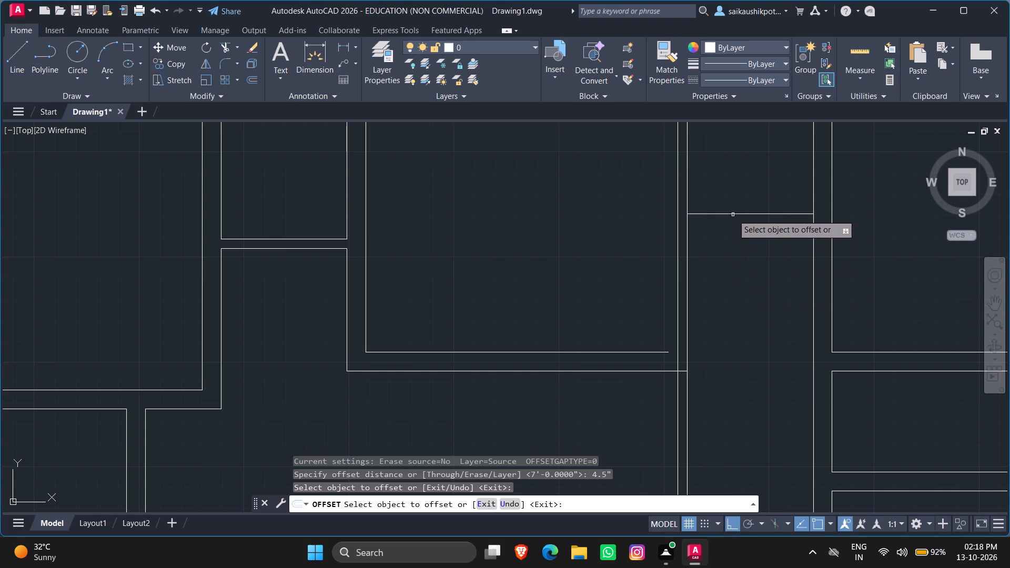
{"action": "left_click", "coordinate": [733, 214]}
{"action": "left_click", "coordinate": [738, 283]}
{"action": "key", "text": "Escape"}
{"action": "key", "text": "Escape"}
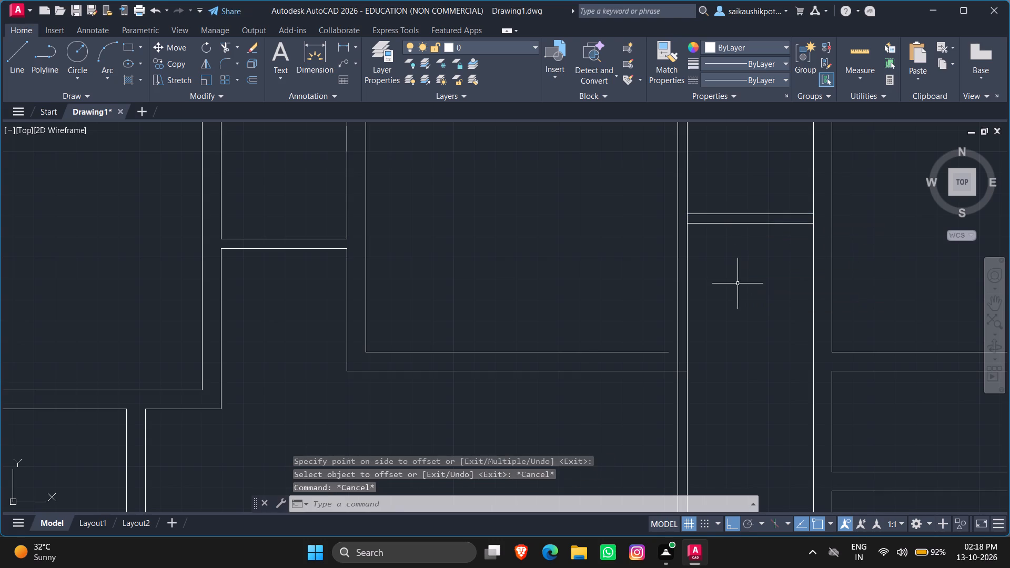
Stretch the left end of the narrow room's lower bottom-wall line to the outer line of its thin left wall.
{"action": "scroll", "coordinate": [683, 231], "scroll_direction": "up", "scroll_amount": 2}
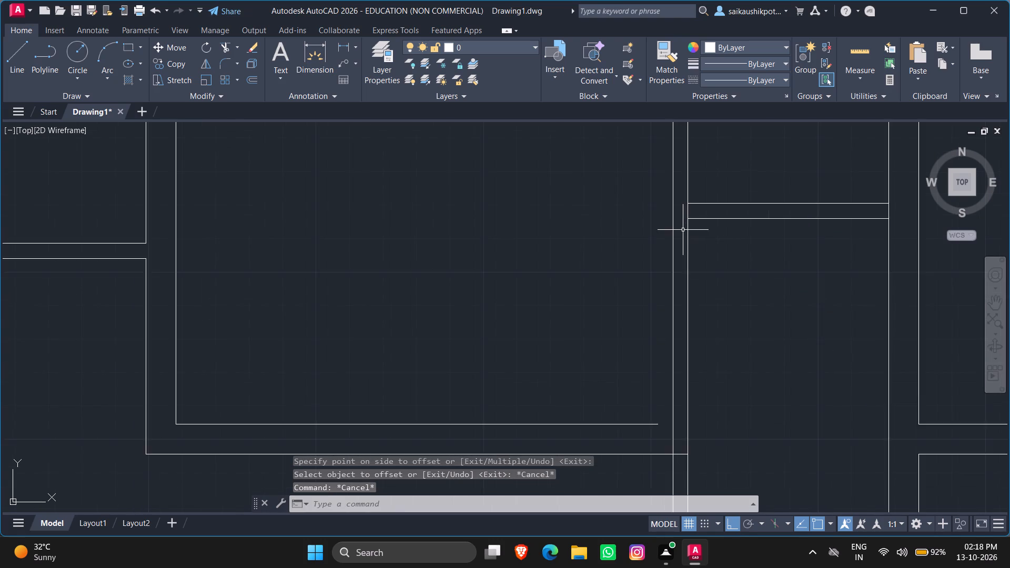
{"action": "scroll", "coordinate": [683, 230], "scroll_direction": "up", "scroll_amount": 1}
{"action": "left_click", "coordinate": [707, 207]}
{"action": "left_click", "coordinate": [713, 152]}
{"action": "left_click_drag", "start_coordinate": [731, 147], "coordinate": [724, 166]}
{"action": "left_click", "coordinate": [711, 225]}
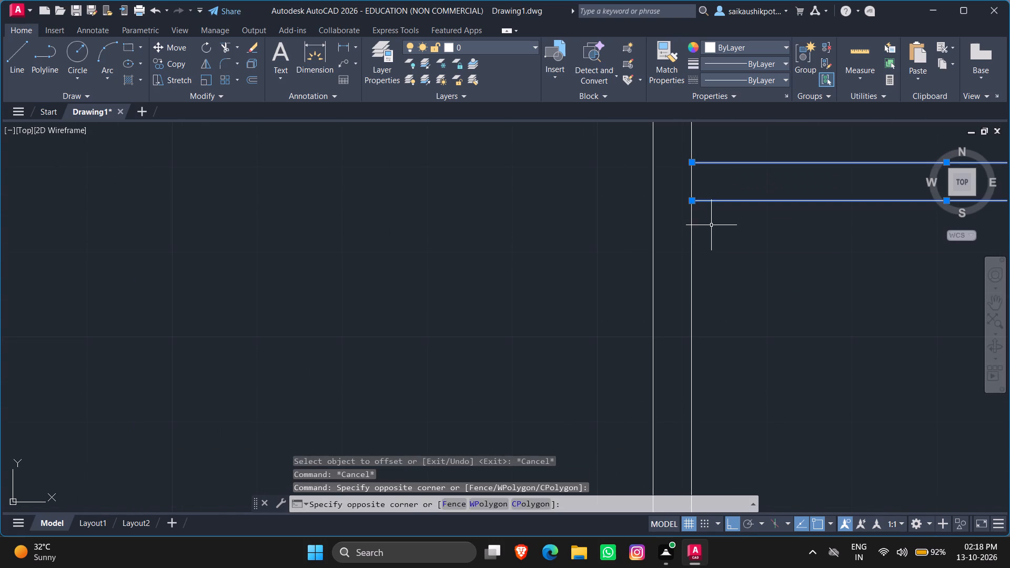
{"action": "left_click", "coordinate": [691, 201]}
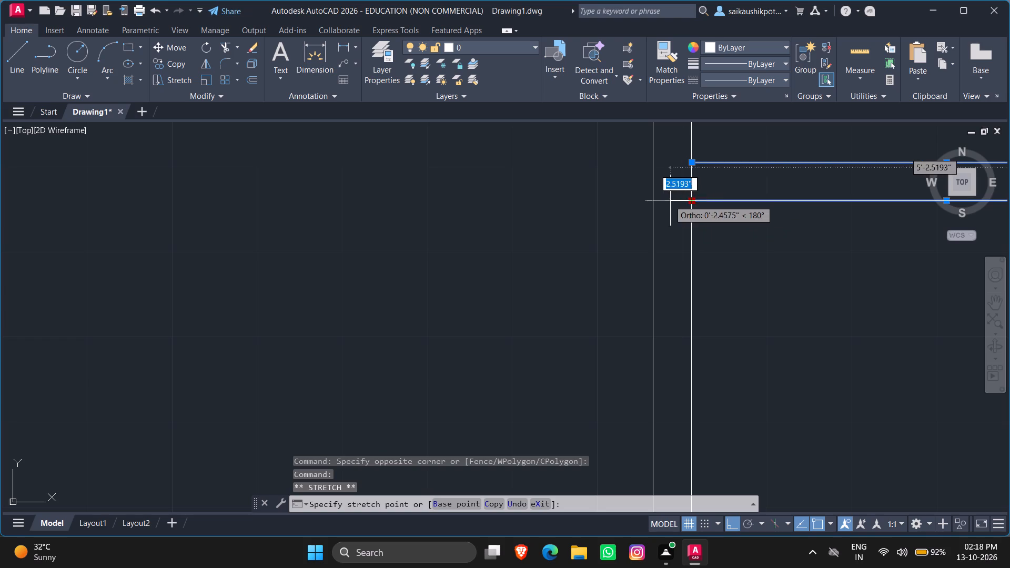
{"action": "left_click", "coordinate": [655, 199]}
{"action": "key", "text": "Escape"}
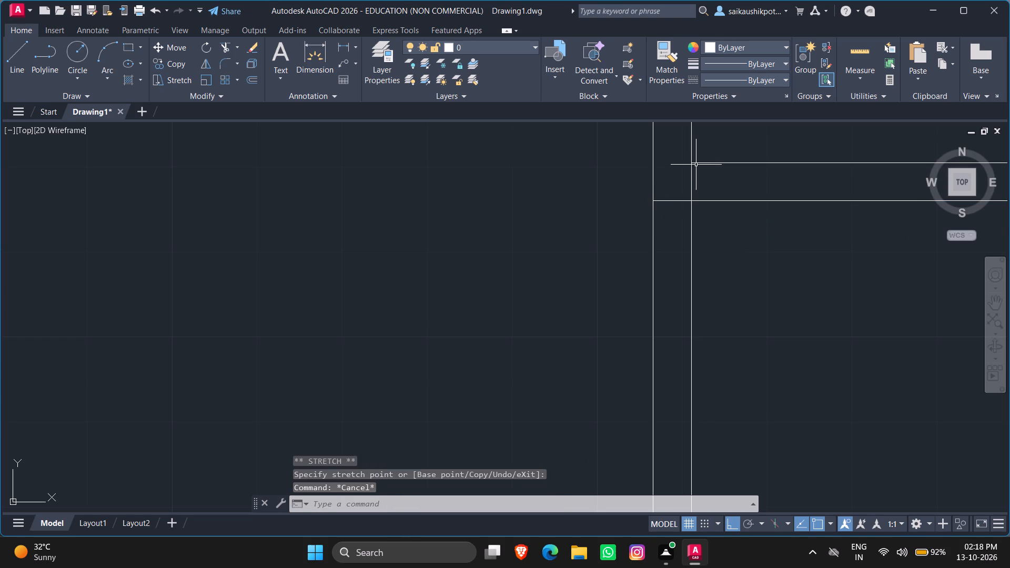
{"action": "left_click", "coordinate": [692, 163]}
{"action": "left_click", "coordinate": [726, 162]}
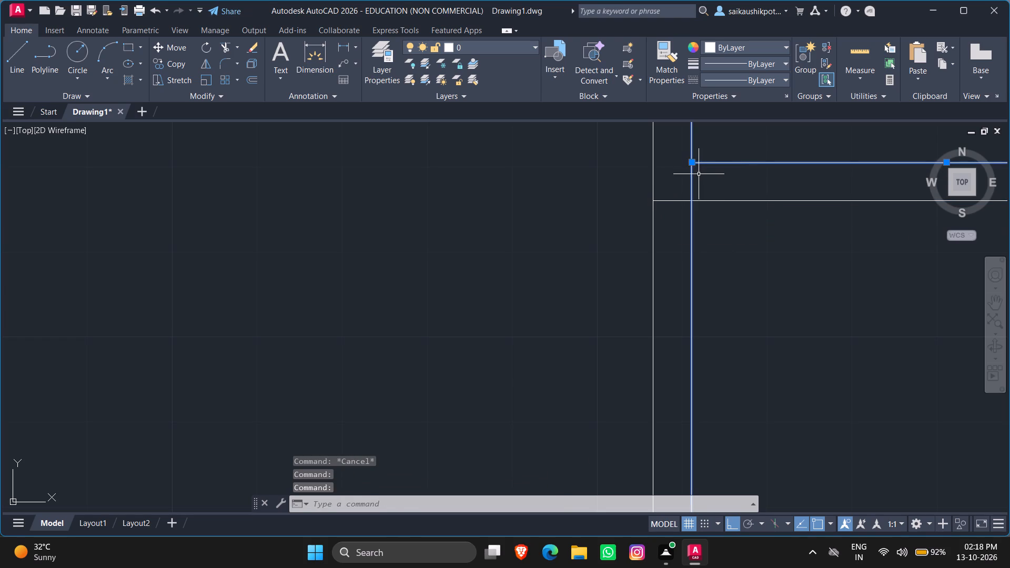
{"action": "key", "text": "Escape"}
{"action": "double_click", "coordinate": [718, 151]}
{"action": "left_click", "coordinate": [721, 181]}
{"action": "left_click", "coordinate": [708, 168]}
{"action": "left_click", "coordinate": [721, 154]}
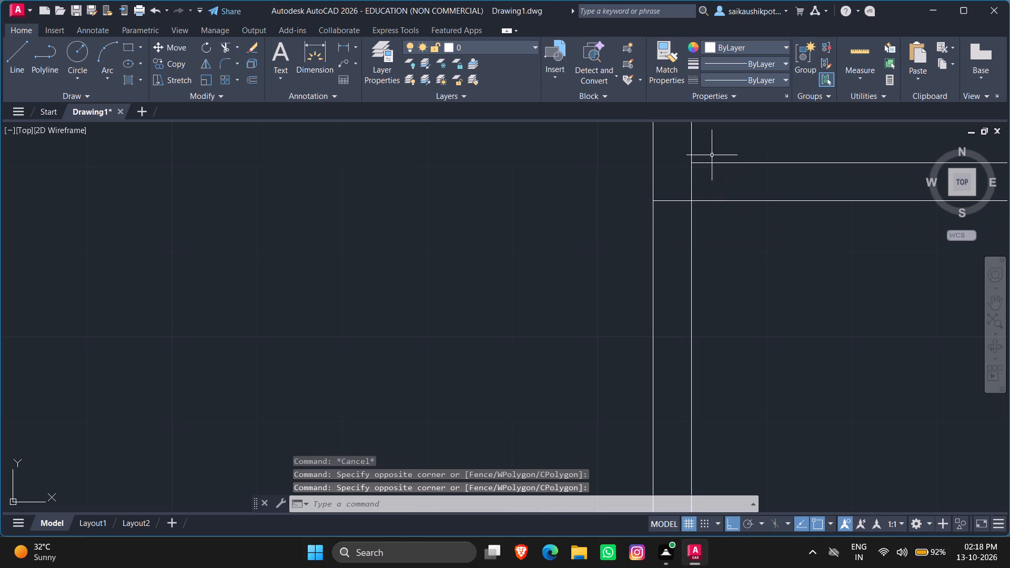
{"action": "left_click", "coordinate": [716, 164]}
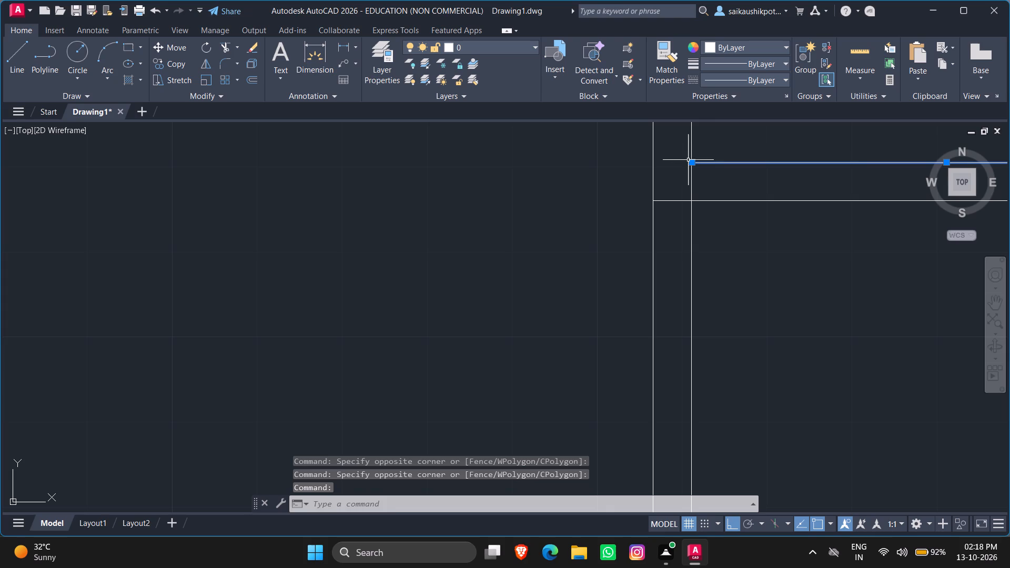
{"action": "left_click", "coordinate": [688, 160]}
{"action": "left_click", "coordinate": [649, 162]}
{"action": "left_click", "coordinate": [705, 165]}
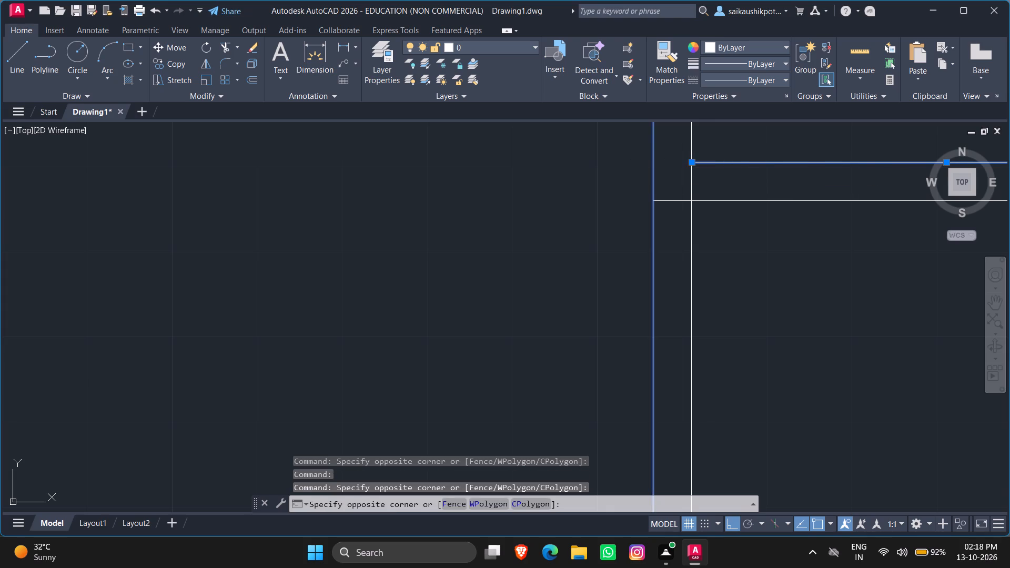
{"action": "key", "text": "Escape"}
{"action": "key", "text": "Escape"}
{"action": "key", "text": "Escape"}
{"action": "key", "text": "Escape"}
Stretch the left end of the narrow room's upper bottom-wall line to the outer line of its thin left wall.
{"action": "scroll", "coordinate": [683, 264], "scroll_direction": "down", "scroll_amount": 3}
{"action": "scroll", "coordinate": [700, 237], "scroll_direction": "up", "scroll_amount": 4}
{"action": "left_click", "coordinate": [704, 256]}
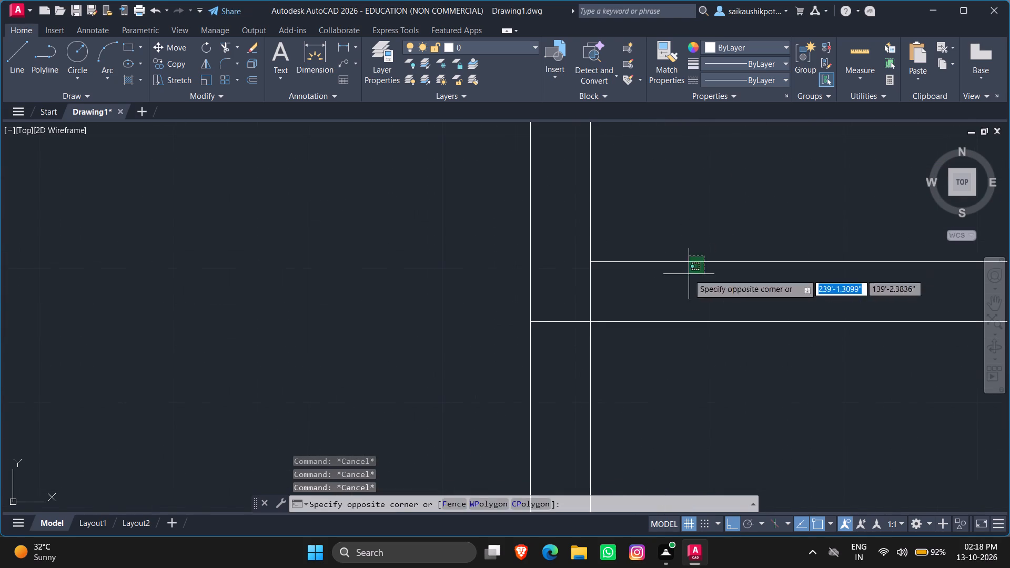
{"action": "left_click", "coordinate": [672, 288]}
{"action": "left_click", "coordinate": [591, 259]}
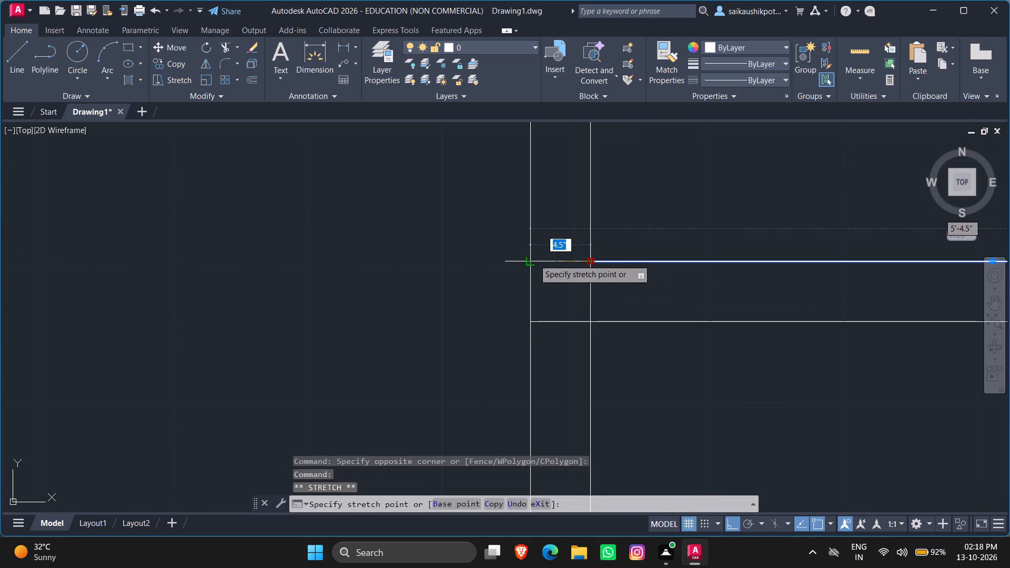
{"action": "left_click", "coordinate": [534, 259]}
{"action": "key", "text": "Escape"}
{"action": "key", "text": "Escape"}
{"action": "key", "text": "Escape"}
Trim away both vertical lines of the thin 4.5" wall below the narrow room's bottom wall.
{"action": "scroll", "coordinate": [619, 344], "scroll_direction": "down", "scroll_amount": 3}
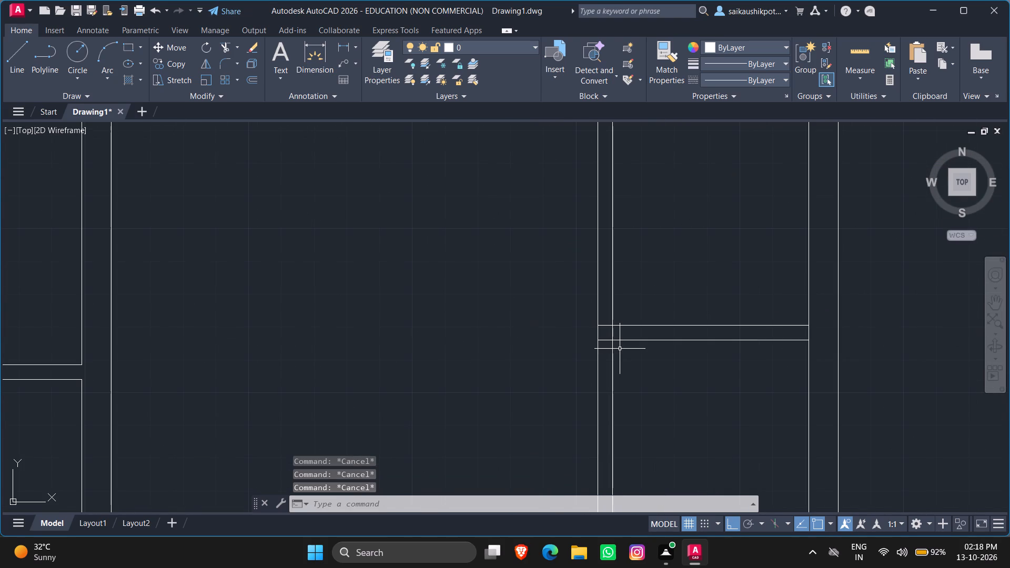
{"action": "type", "text": "TR"}
{"action": "key", "text": "Return"}
{"action": "key", "text": "Return"}
{"action": "left_click", "coordinate": [636, 381]}
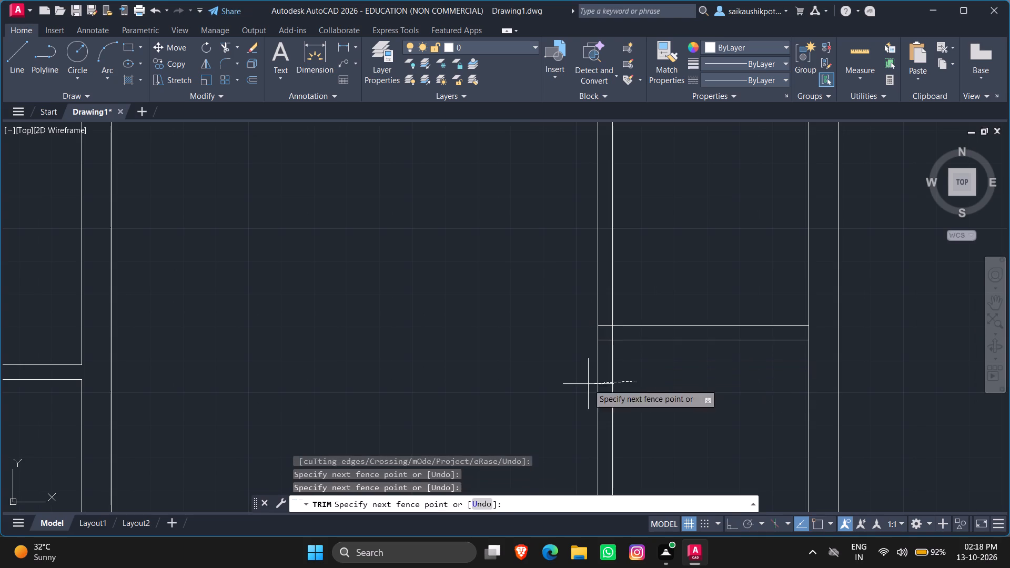
{"action": "left_click", "coordinate": [587, 384]}
Trim the overlapping segments where the narrow room's bottom wall meets its left wall and the third room's wall.
{"action": "scroll", "coordinate": [587, 384], "scroll_direction": "down", "scroll_amount": 1}
{"action": "scroll", "coordinate": [613, 348], "scroll_direction": "up", "scroll_amount": 4}
{"action": "left_click_drag", "start_coordinate": [550, 382], "coordinate": [523, 370]}
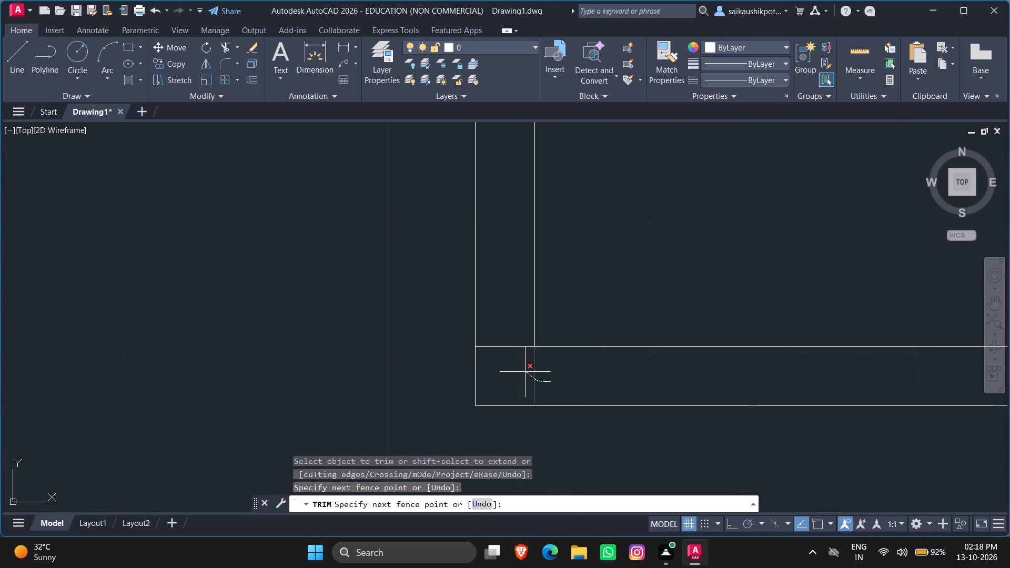
{"action": "left_click_drag", "start_coordinate": [523, 370], "coordinate": [508, 324]}
{"action": "scroll", "coordinate": [509, 382], "scroll_direction": "down", "scroll_amount": 5}
{"action": "scroll", "coordinate": [607, 394], "scroll_direction": "up", "scroll_amount": 4}
{"action": "left_click_drag", "start_coordinate": [613, 344], "coordinate": [638, 336]}
{"action": "key", "text": "Escape"}
{"action": "key", "text": "Escape"}
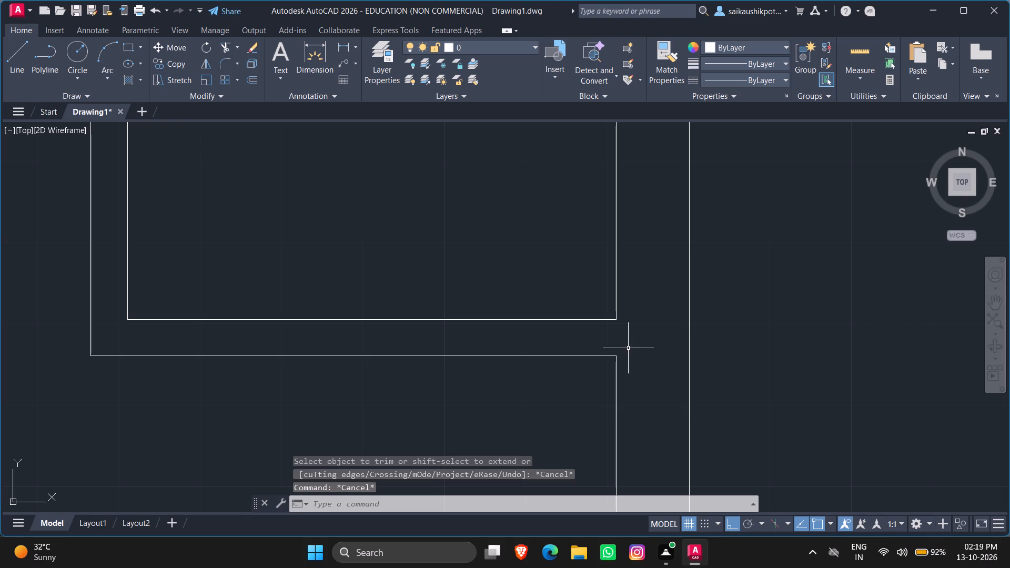
Stretch the right end of the second room's outer bottom-wall line to the third room's left-side wall line.
{"action": "scroll", "coordinate": [609, 272], "scroll_direction": "down", "scroll_amount": 5}
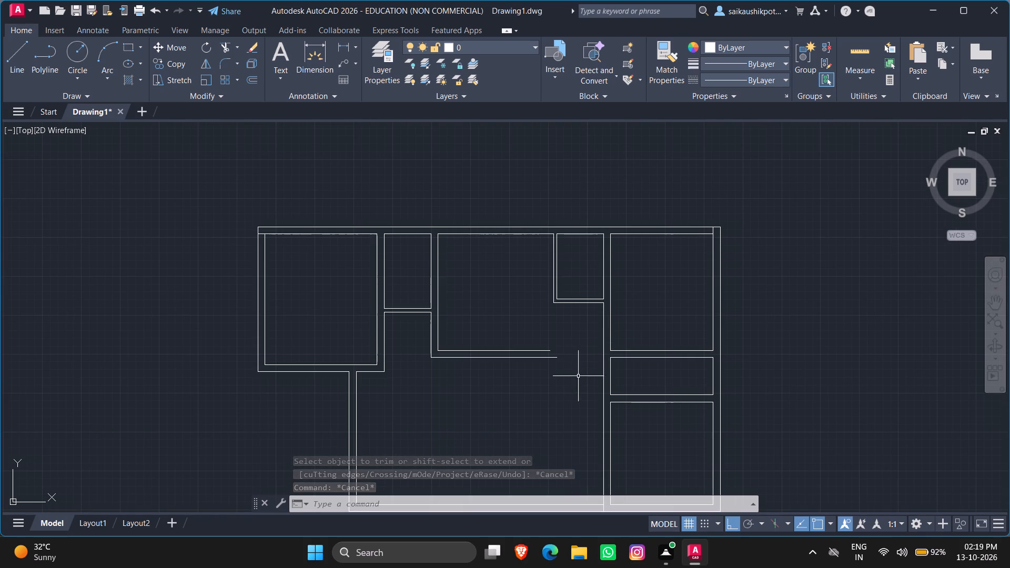
{"action": "scroll", "coordinate": [583, 371], "scroll_direction": "up", "scroll_amount": 2}
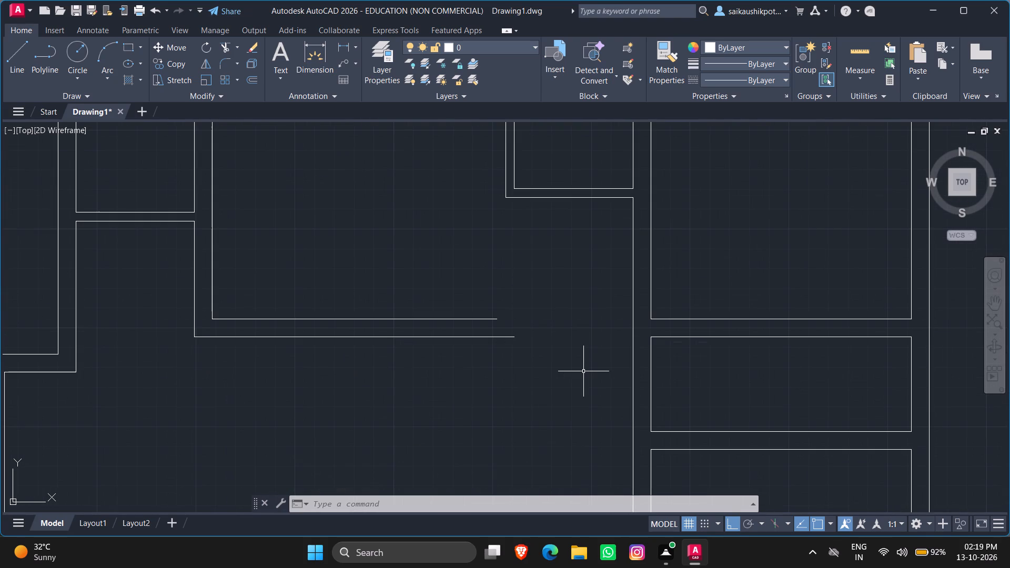
{"action": "scroll", "coordinate": [533, 358], "scroll_direction": "up", "scroll_amount": 2}
{"action": "scroll", "coordinate": [511, 331], "scroll_direction": "down", "scroll_amount": 2}
{"action": "left_click", "coordinate": [481, 323]}
{"action": "left_click", "coordinate": [468, 271]}
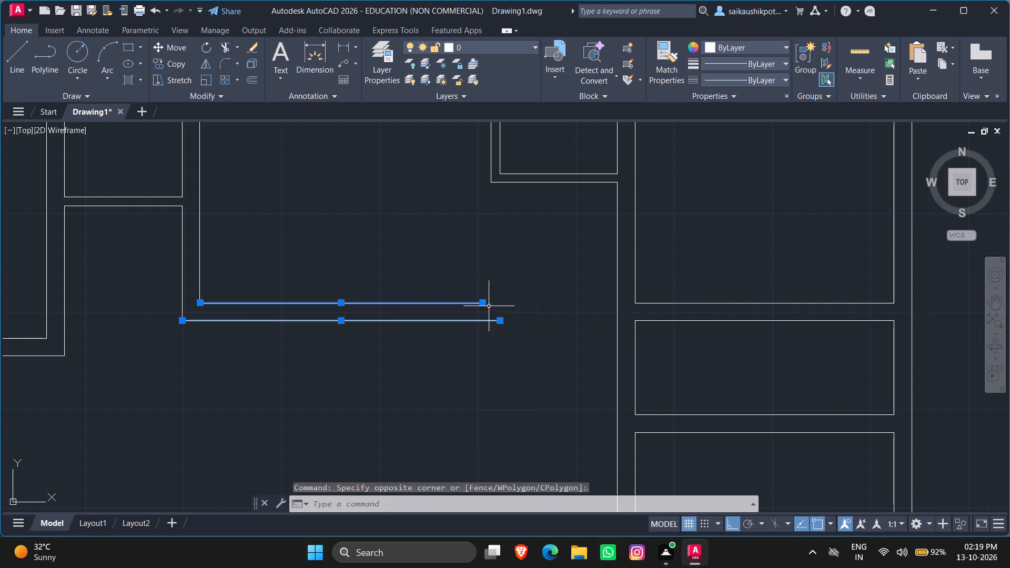
{"action": "scroll", "coordinate": [489, 306], "scroll_direction": "up", "scroll_amount": 3}
{"action": "left_click", "coordinate": [527, 365]}
{"action": "scroll", "coordinate": [615, 363], "scroll_direction": "down", "scroll_amount": 3}
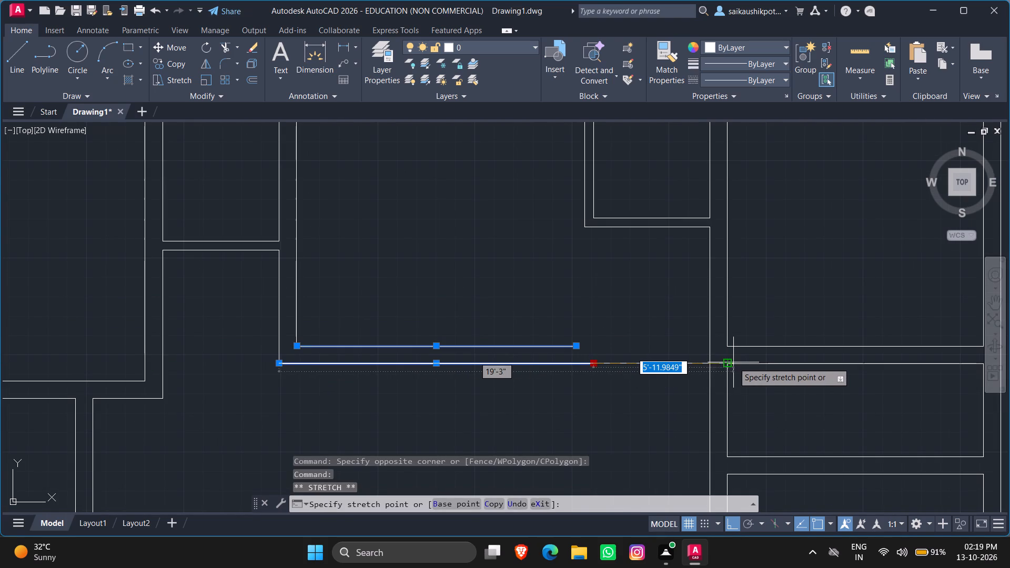
{"action": "scroll", "coordinate": [708, 361], "scroll_direction": "up", "scroll_amount": 2}
{"action": "left_click", "coordinate": [703, 368]}
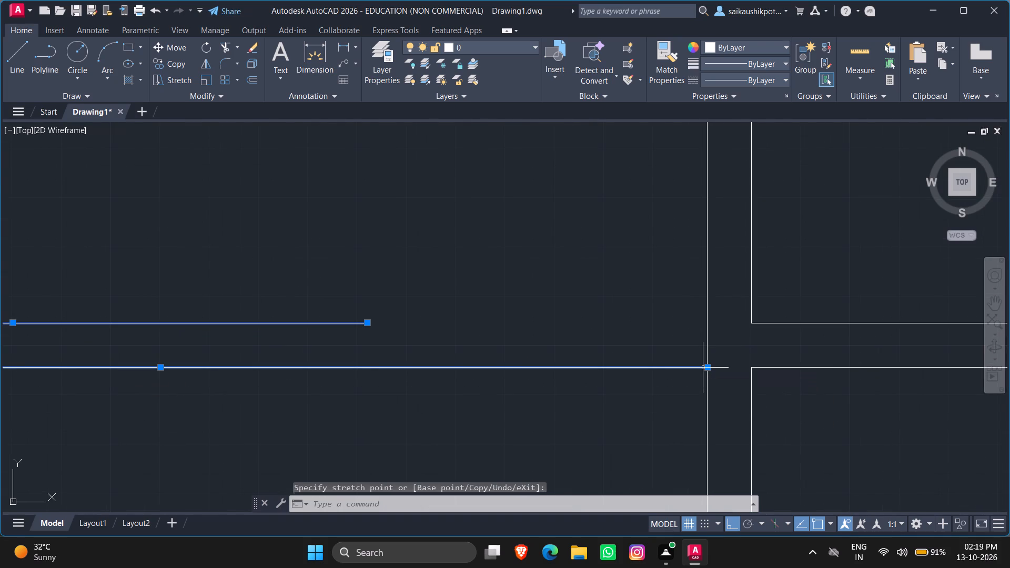
{"action": "key", "text": "Escape"}
{"action": "key", "text": "Escape"}
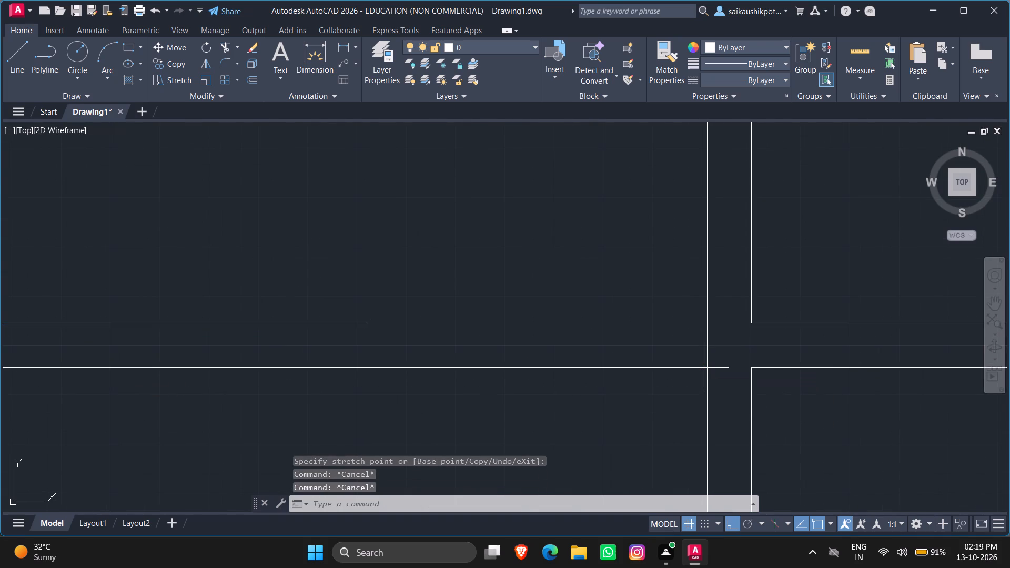
{"action": "key", "text": "Escape"}
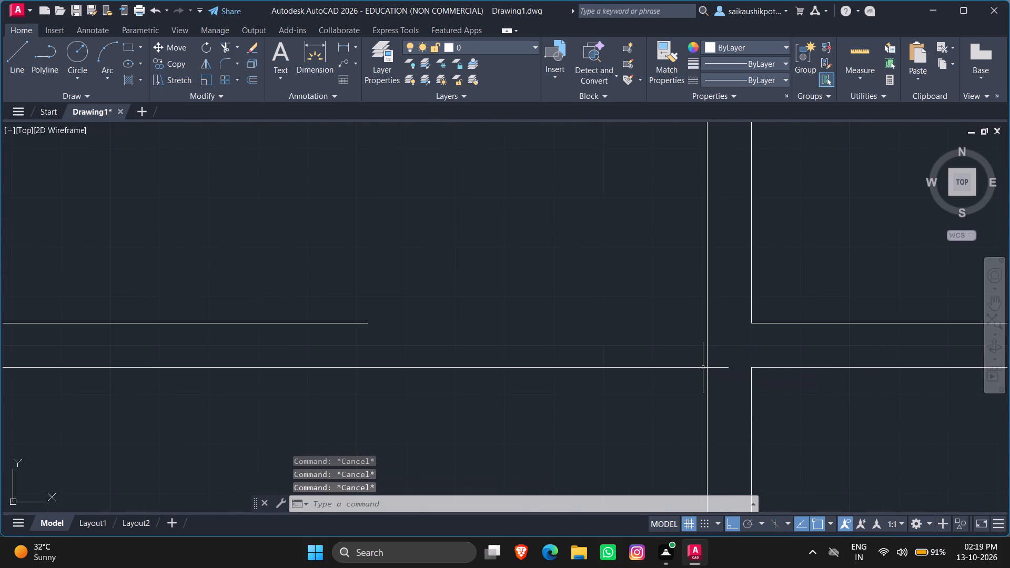
{"action": "key", "text": "Escape"}
{"action": "key", "text": "Escape"}
Stretch the right end of the second room's inner bottom-wall line to the third room's left-side wall line.
{"action": "left_click", "coordinate": [350, 339]}
{"action": "left_click", "coordinate": [342, 316]}
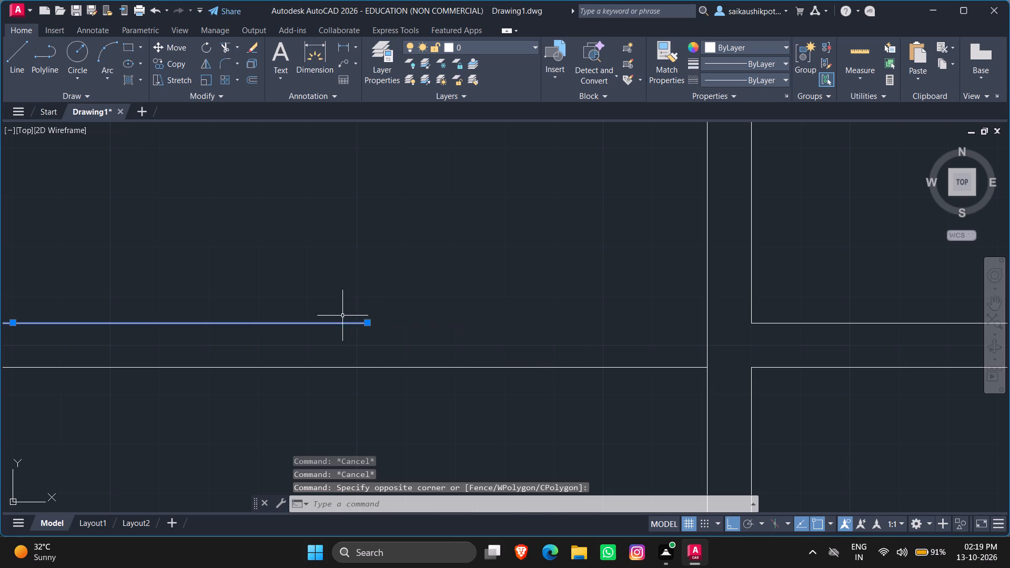
{"action": "left_click", "coordinate": [369, 323]}
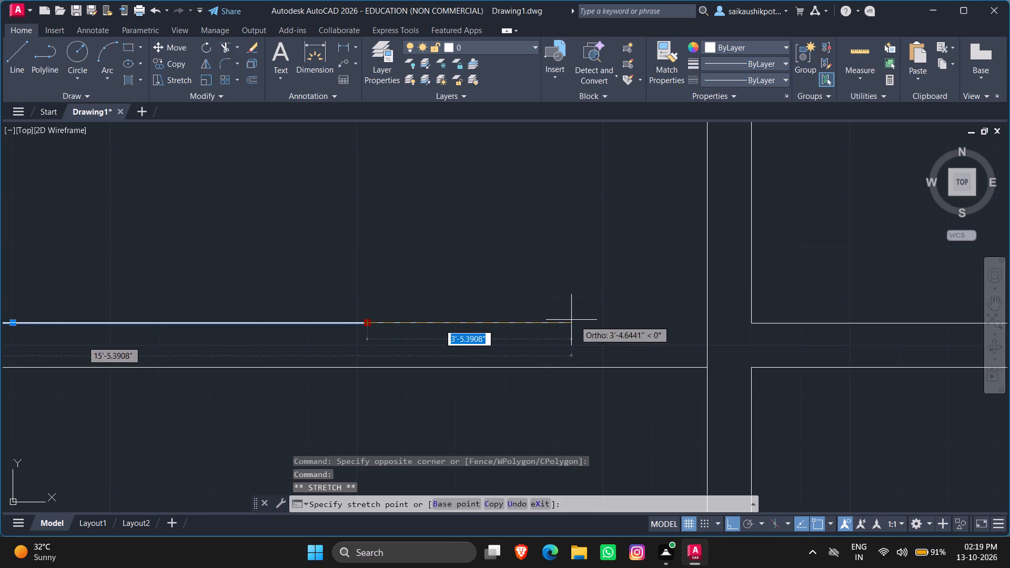
{"action": "left_click", "coordinate": [707, 325]}
{"action": "key", "text": "Escape"}
{"action": "key", "text": "Escape"}
{"action": "key", "text": "Escape"}
{"action": "key", "text": "Escape"}
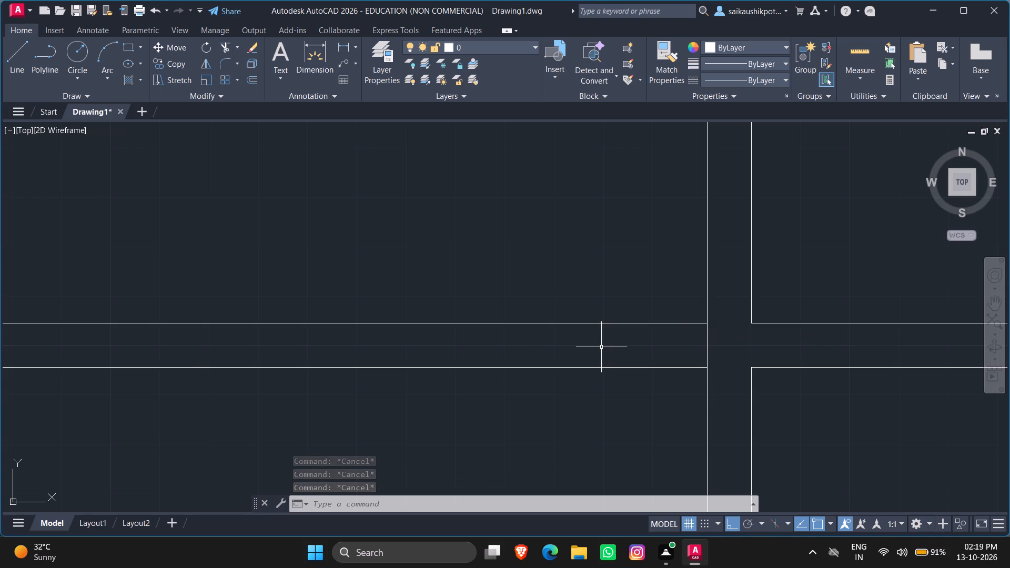
Trim the vertical wall line between the second room's two bottom-wall lines to open the junction with the third room's wall.
{"action": "scroll", "coordinate": [601, 347], "scroll_direction": "down", "scroll_amount": 2}
{"action": "type", "text": "TR"}
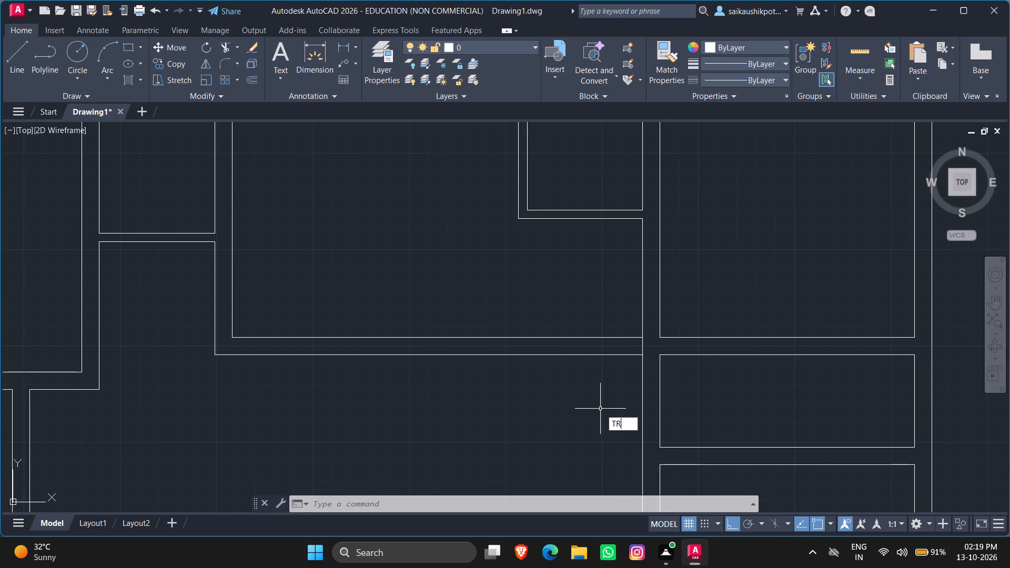
{"action": "key", "text": "Return"}
{"action": "key", "text": "Return"}
{"action": "left_click", "coordinate": [641, 347]}
{"action": "key", "text": "Escape"}
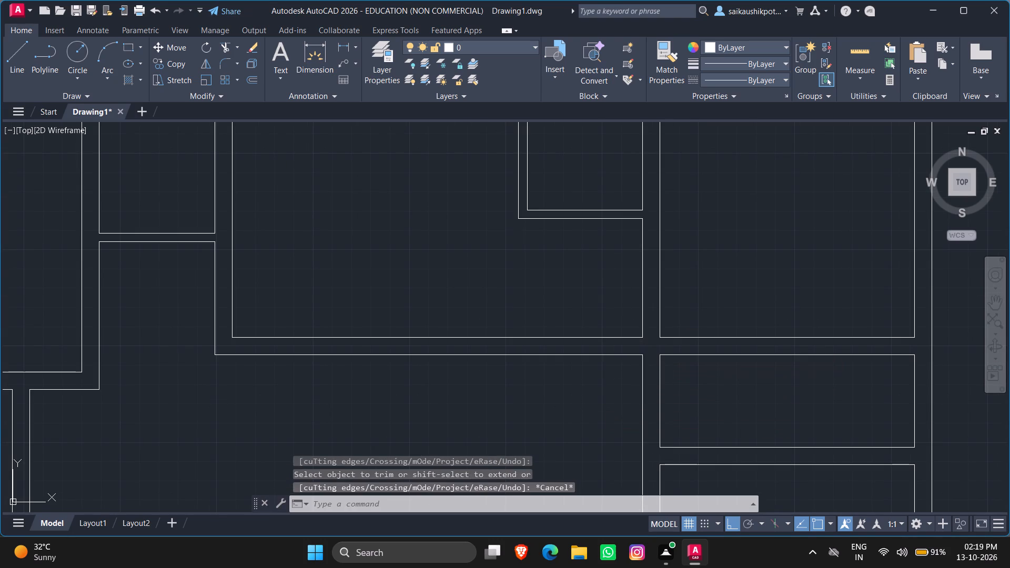
{"action": "key", "text": "Escape"}
{"action": "key", "text": "Escape"}
{"action": "key", "text": "Escape"}
{"action": "key", "text": "Escape"}
{"action": "key", "text": "Escape"}
Offset the large room's short right wall line, below the small corner room, 2' to the left into the room.
{"action": "key", "text": "o"}
{"action": "key", "text": "Return"}
{"action": "type", "text": "2'"}
{"action": "key", "text": "Return"}
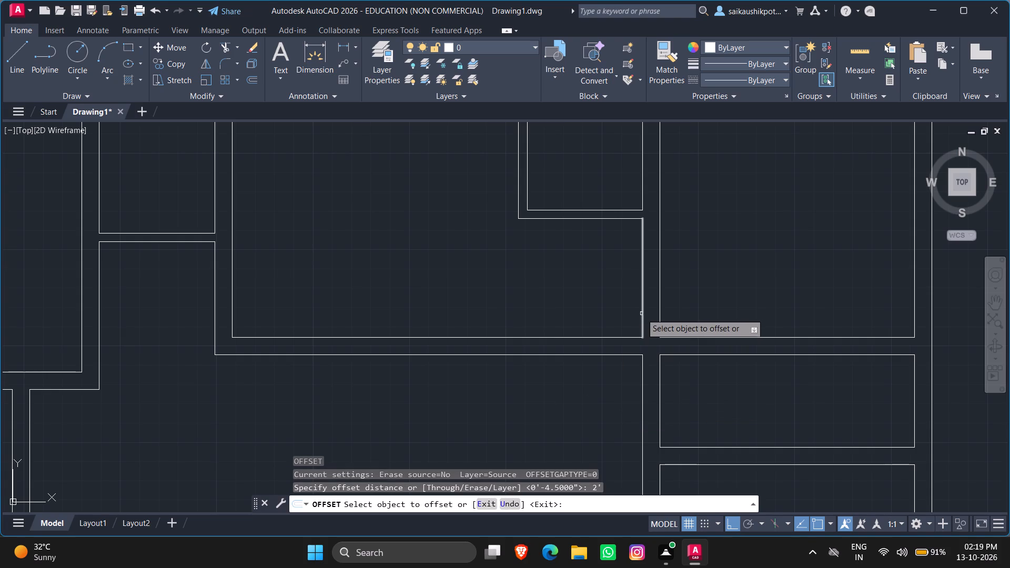
{"action": "left_click", "coordinate": [641, 313]}
{"action": "left_click", "coordinate": [595, 315]}
{"action": "key", "text": "Escape"}
{"action": "key", "text": "Escape"}
{"action": "key", "text": "Escape"}
{"action": "key", "text": "Escape"}
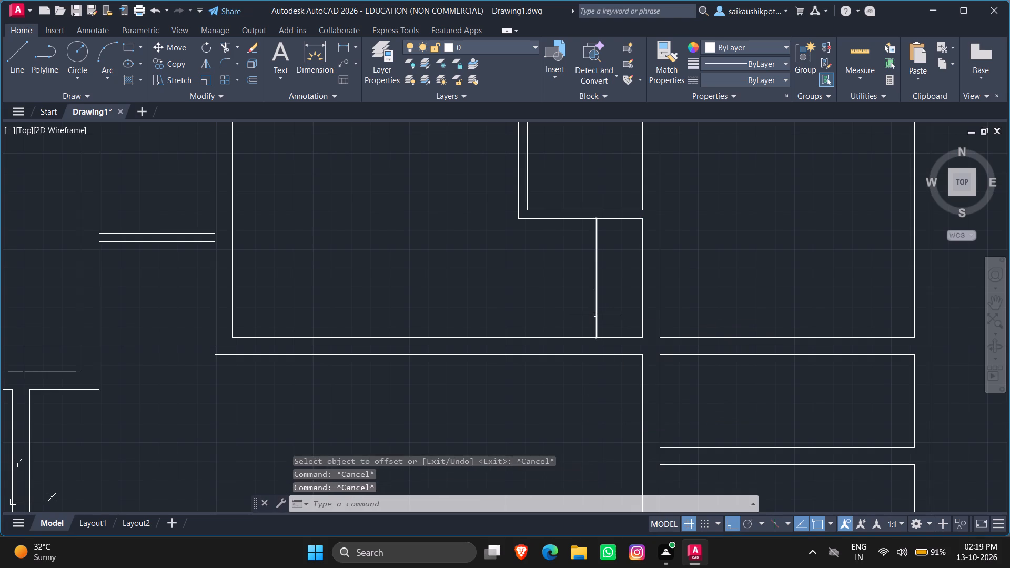
{"action": "key", "text": "Escape"}
{"action": "key", "text": "Escape"}
{"action": "key", "text": "Escape"}
{"action": "key", "text": "Escape"}
{"action": "key", "text": "Escape"}
{"action": "key", "text": "Escape"}
Offset the new vertical line 1' to the right to make a centre line for the narrow strip.
{"action": "key", "text": "o"}
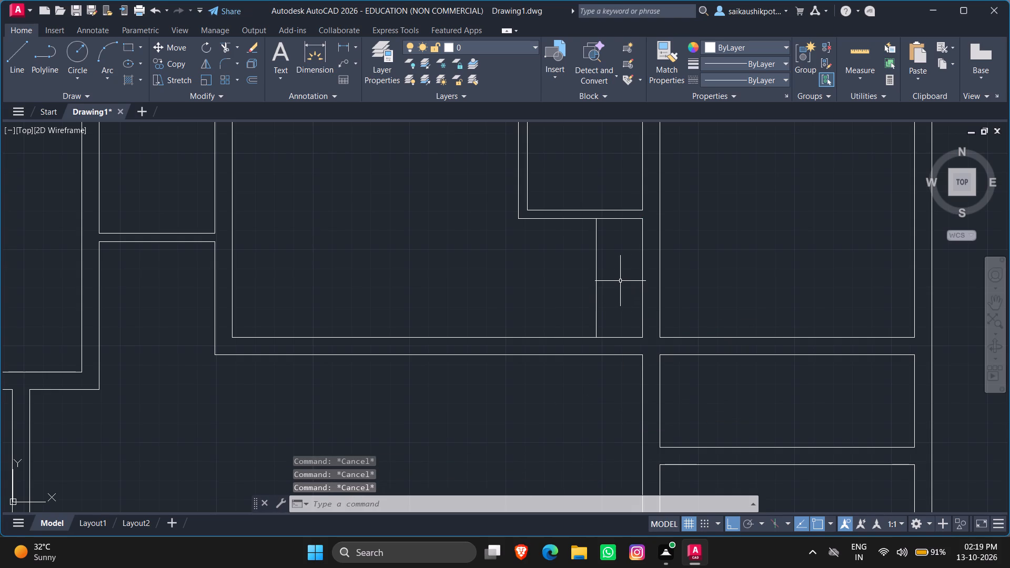
{"action": "key", "text": "Return"}
{"action": "type", "text": "1'"}
{"action": "key", "text": "Return"}
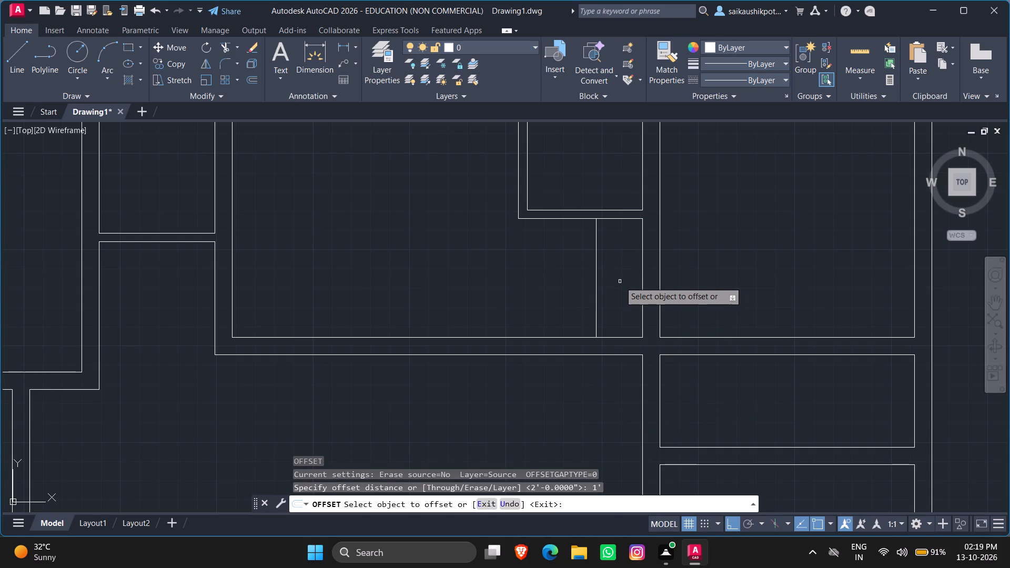
{"action": "left_click", "coordinate": [597, 266]}
{"action": "left_click", "coordinate": [629, 279]}
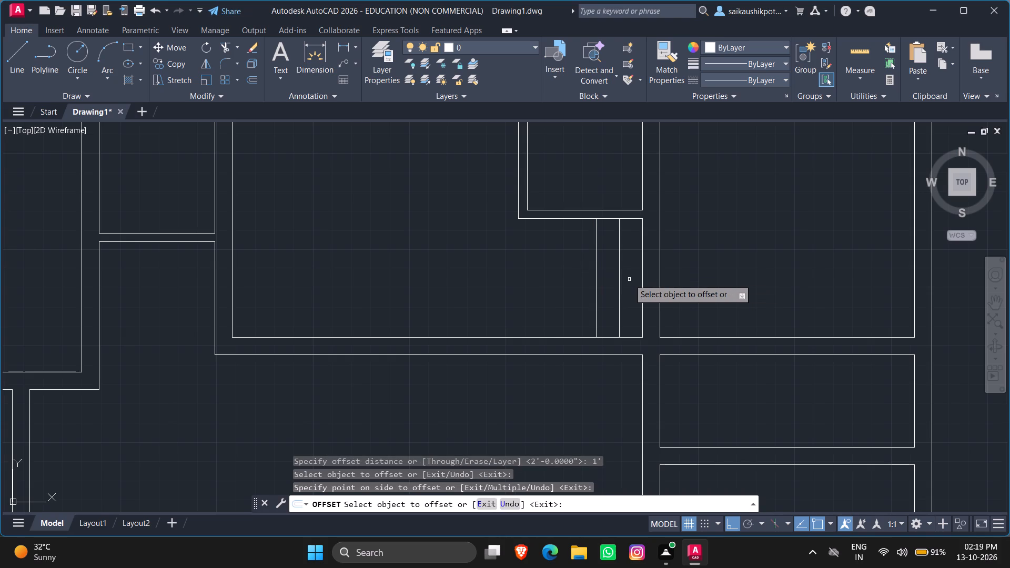
{"action": "key", "text": "Escape"}
{"action": "key", "text": "Escape"}
{"action": "key", "text": "Escape"}
{"action": "key", "text": "Escape"}
Draw a 10" horizontal line to the right from the midpoint of the strip's centre line.
{"action": "key", "text": "l"}
{"action": "key", "text": "Return"}
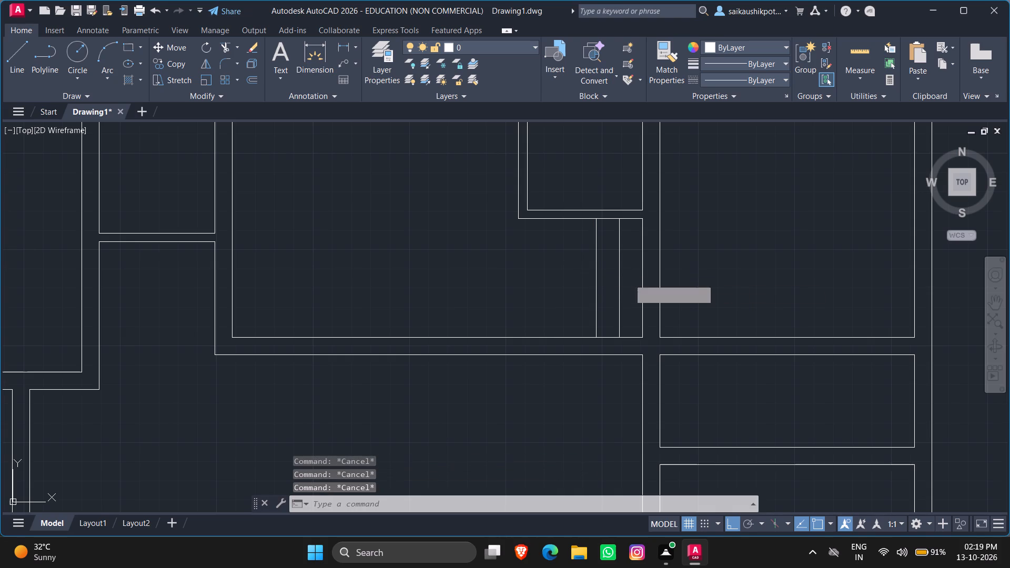
{"action": "scroll", "coordinate": [608, 210], "scroll_direction": "up", "scroll_amount": 4}
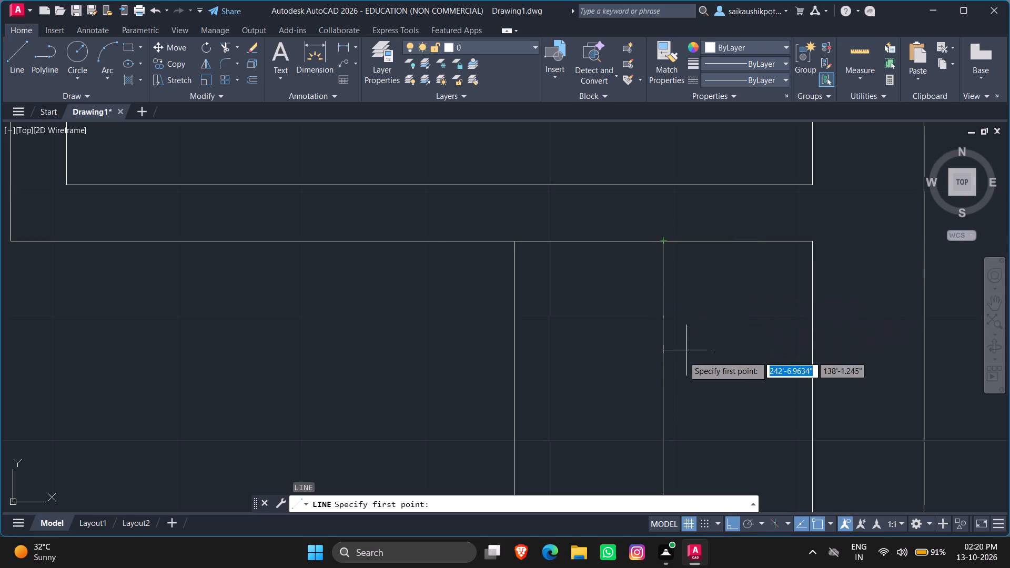
{"action": "scroll", "coordinate": [678, 351], "scroll_direction": "down", "scroll_amount": 3}
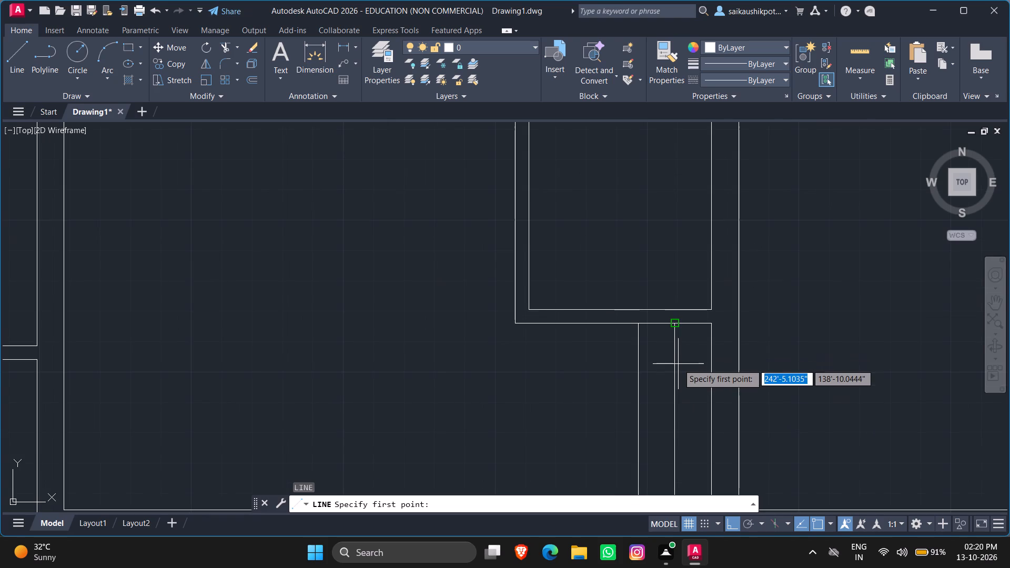
{"action": "scroll", "coordinate": [673, 405], "scroll_direction": "down", "scroll_amount": 1}
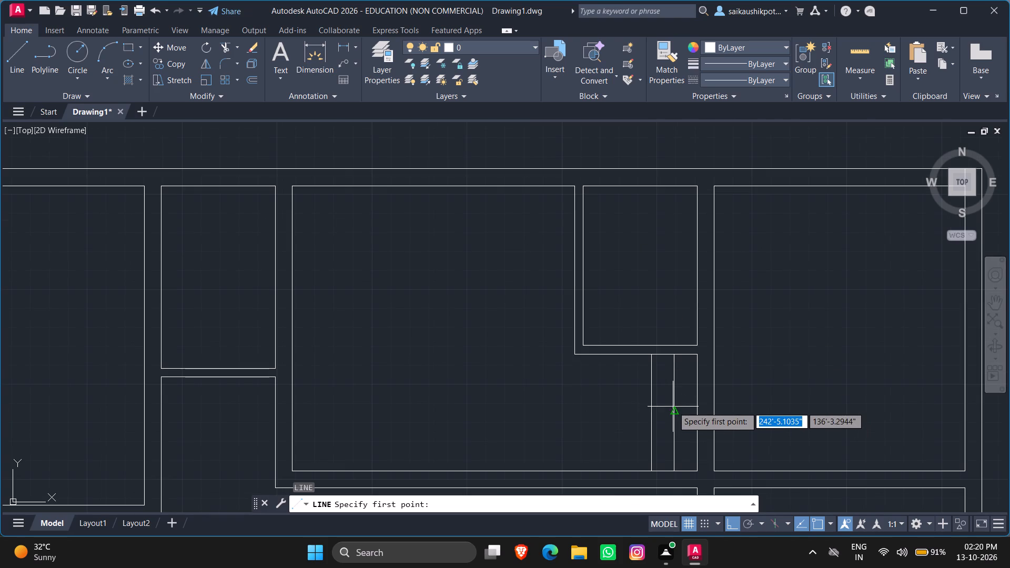
{"action": "scroll", "coordinate": [675, 411], "scroll_direction": "up", "scroll_amount": 4}
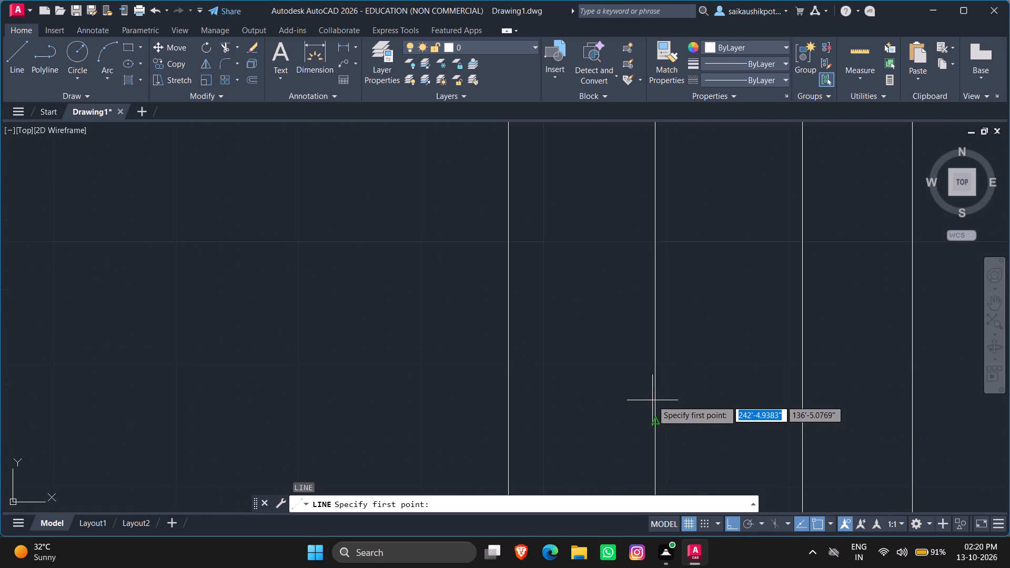
{"action": "left_click", "coordinate": [655, 421]}
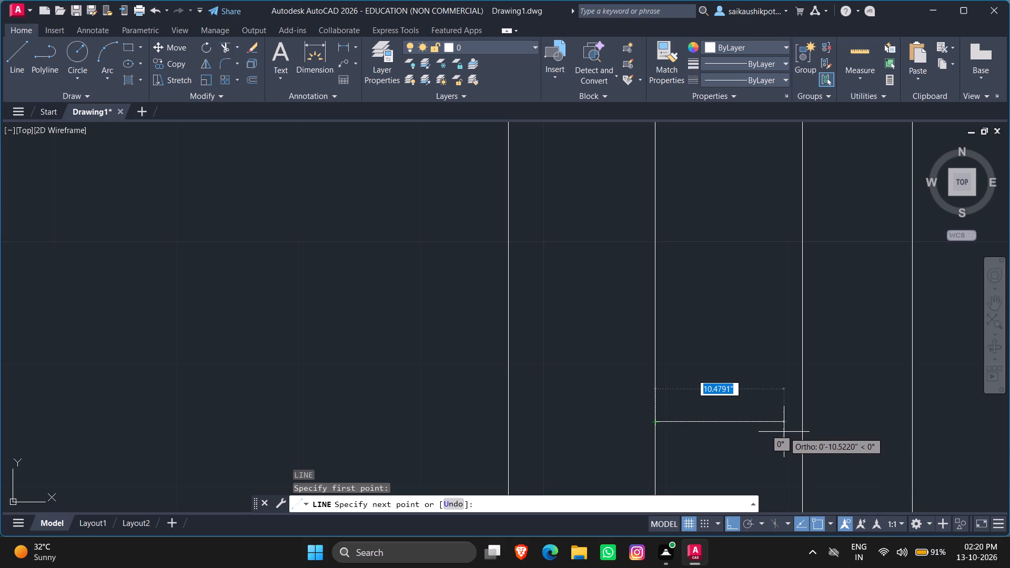
{"action": "type", "text": "10"}
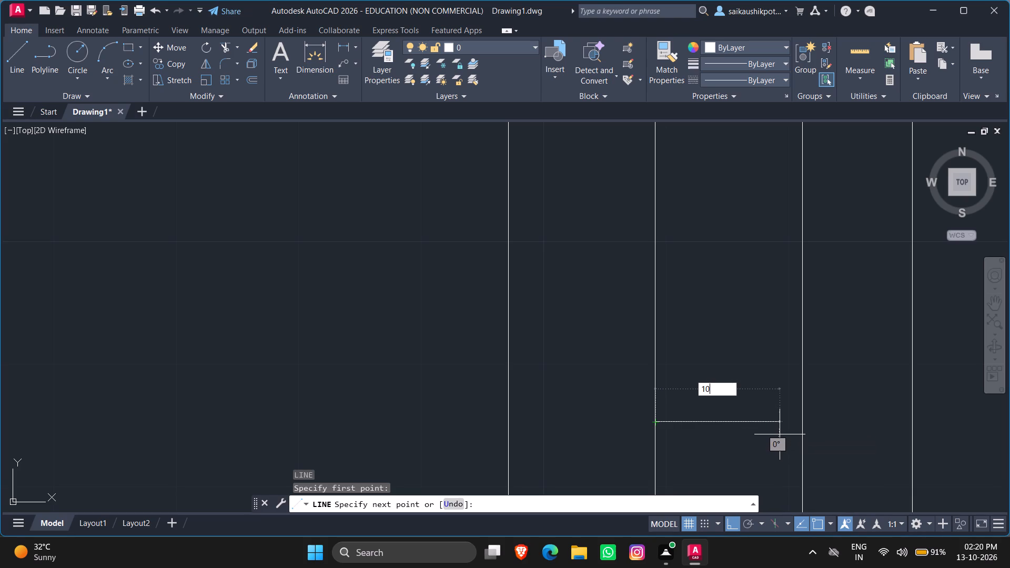
{"action": "key", "text": "shift+quotedbl"}
{"action": "key", "text": "Return"}
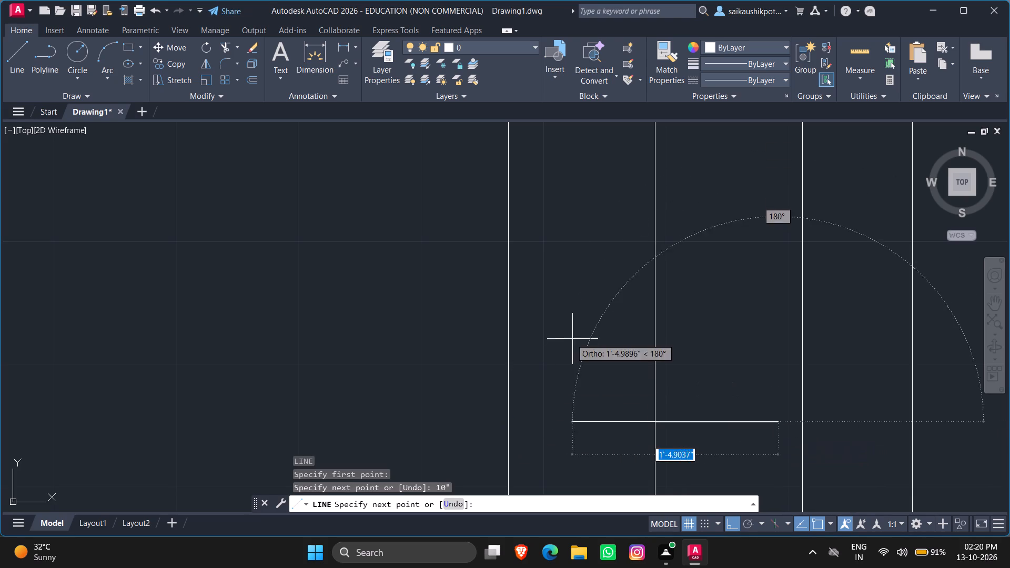
{"action": "key", "text": "Escape"}
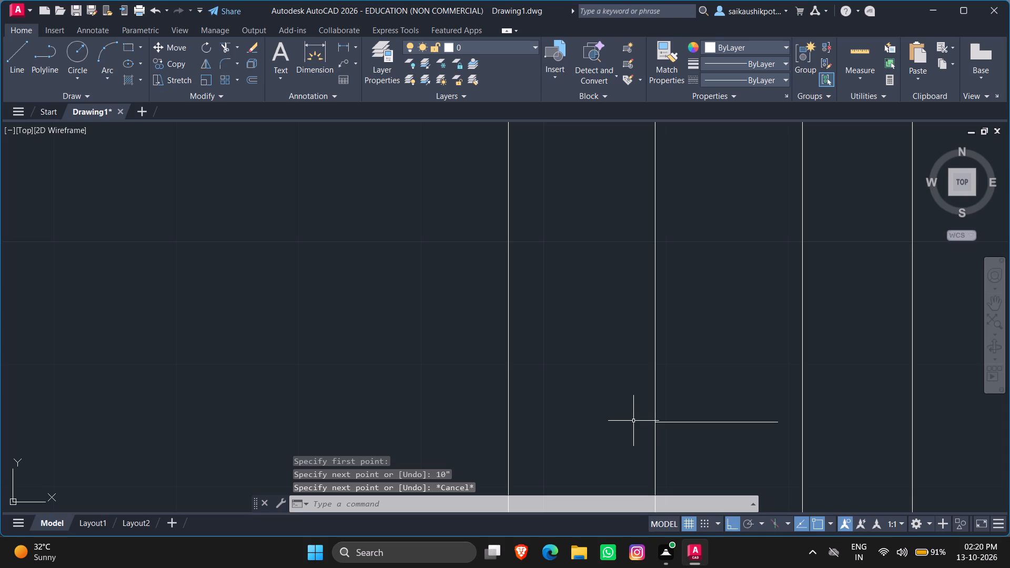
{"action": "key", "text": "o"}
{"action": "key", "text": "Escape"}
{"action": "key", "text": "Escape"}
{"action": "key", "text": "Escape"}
Draw a 10" horizontal line to the left from the same midpoint of the centre line.
{"action": "key", "text": "l"}
{"action": "key", "text": "Return"}
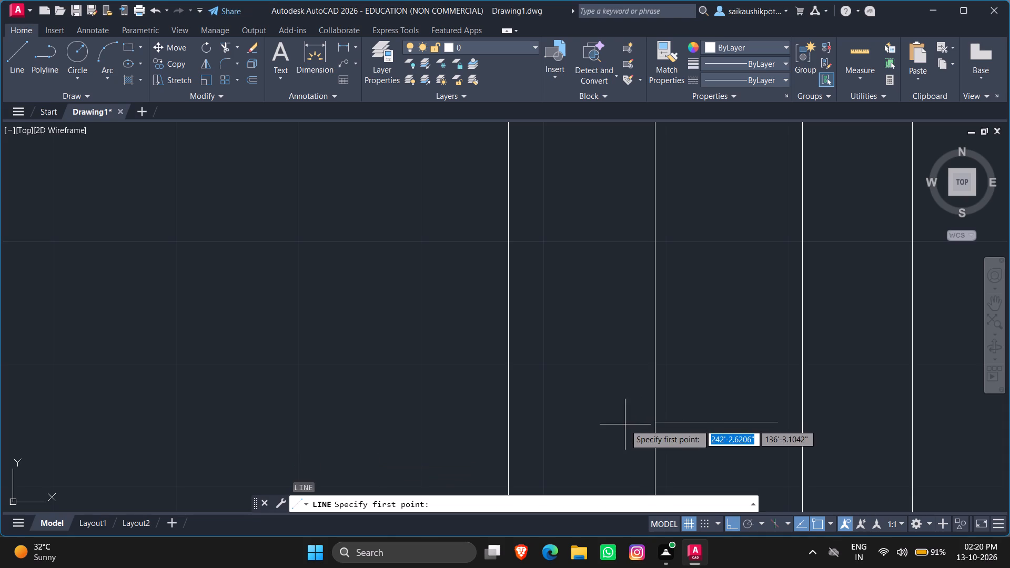
{"action": "left_click", "coordinate": [655, 422]}
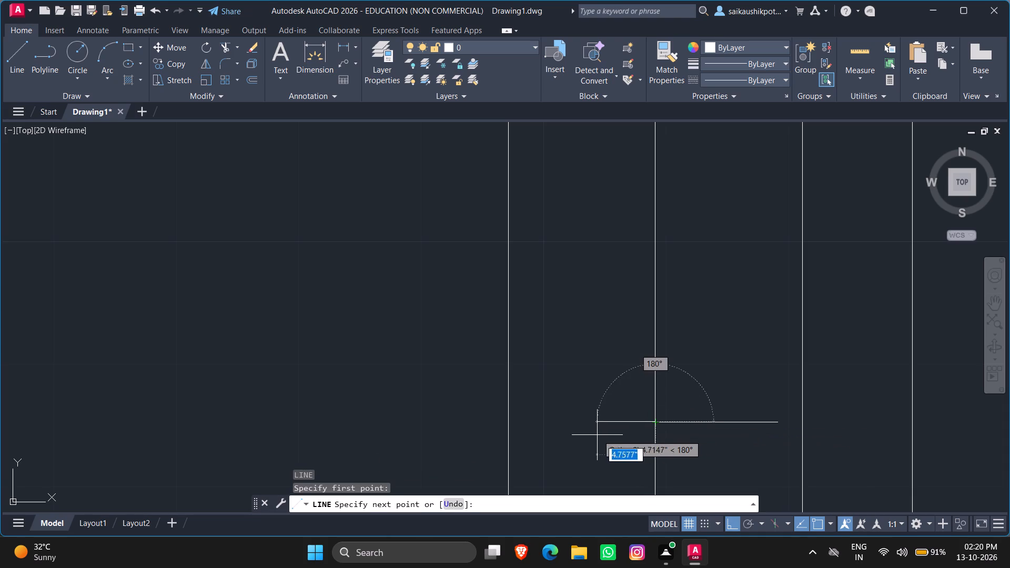
{"action": "type", "text": "10\""}
{"action": "key", "text": "Return"}
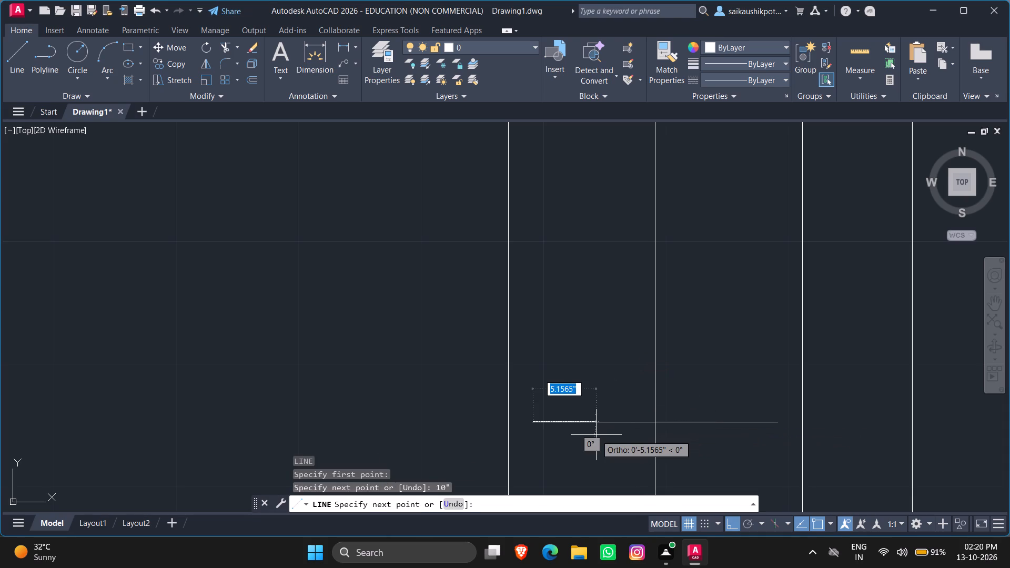
{"action": "key", "text": "Escape"}
{"action": "key", "text": "Escape"}
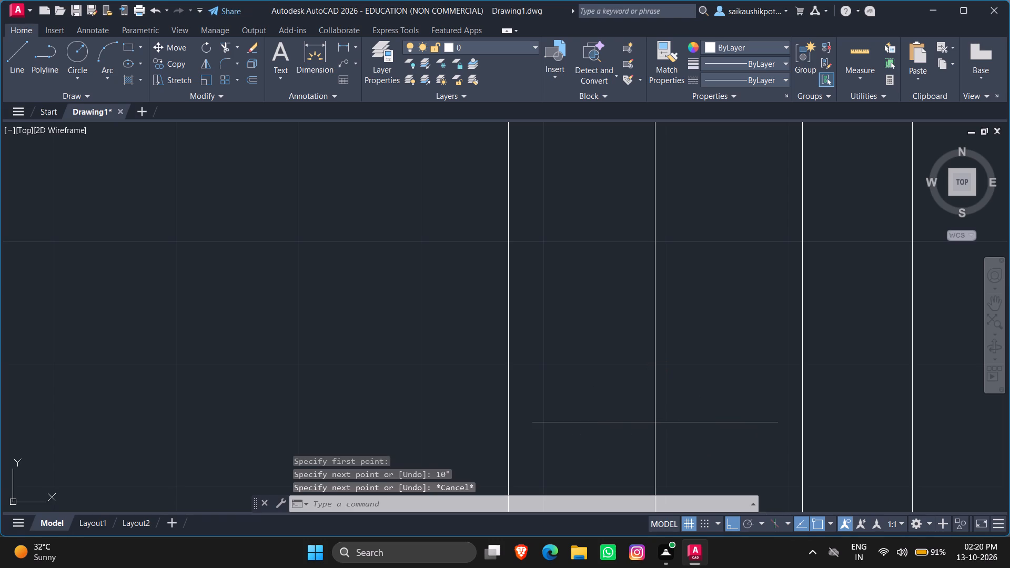
Join the two 10" horizontal lines across the centre line into a single line.
{"action": "scroll", "coordinate": [596, 435], "scroll_direction": "down", "scroll_amount": 2}
{"action": "scroll", "coordinate": [635, 427], "scroll_direction": "up", "scroll_amount": 2}
{"action": "left_click", "coordinate": [638, 442]}
{"action": "left_click", "coordinate": [636, 411]}
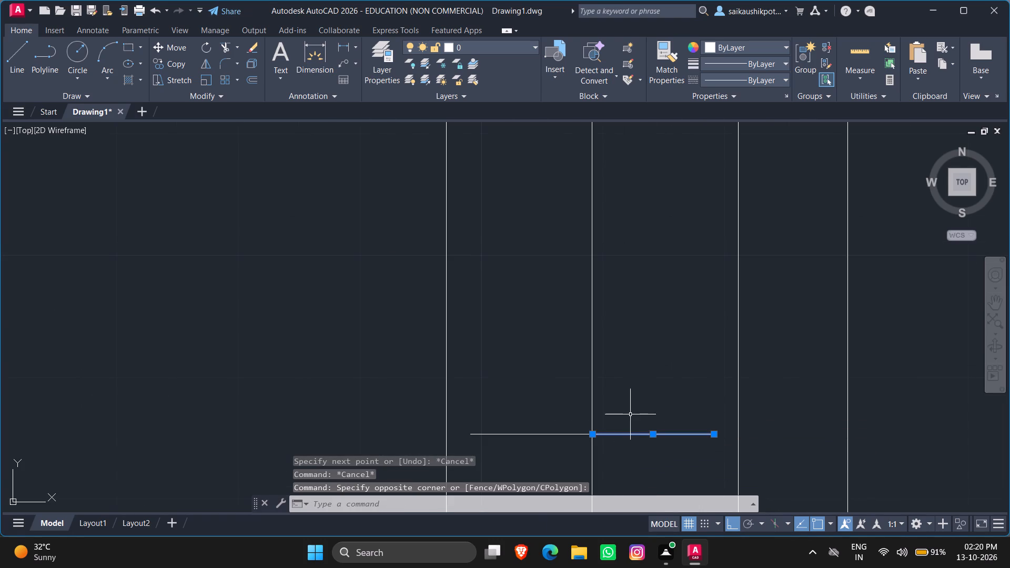
{"action": "left_click", "coordinate": [533, 435]}
{"action": "left_click", "coordinate": [533, 404]}
{"action": "left_click", "coordinate": [533, 404]}
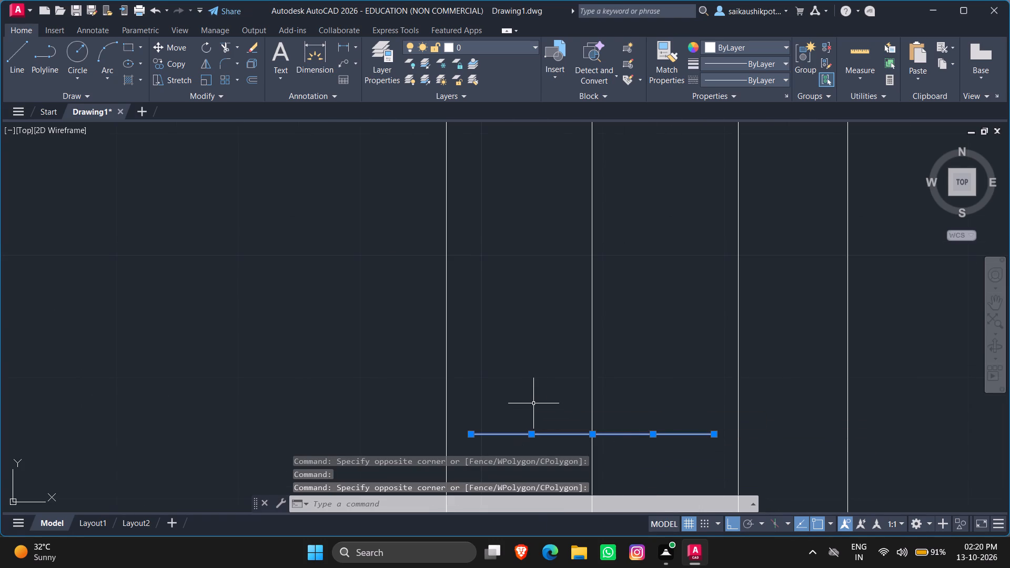
{"action": "type", "text": "JOIN"}
{"action": "key", "text": "Return"}
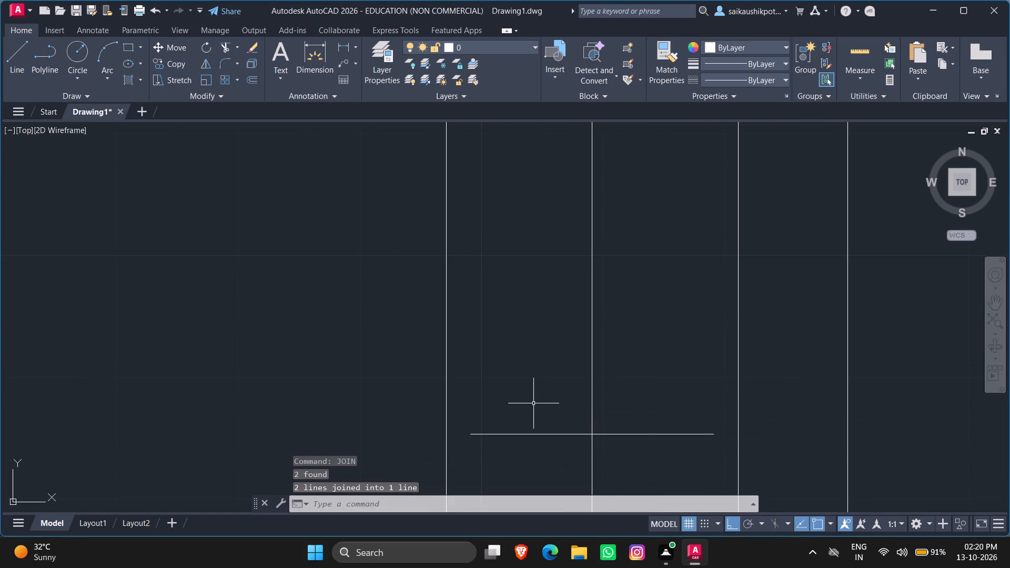
Offset the joined horizontal line upward five times at 5" spacing, toward the top of the strip.
{"action": "scroll", "coordinate": [650, 352], "scroll_direction": "down", "scroll_amount": 2}
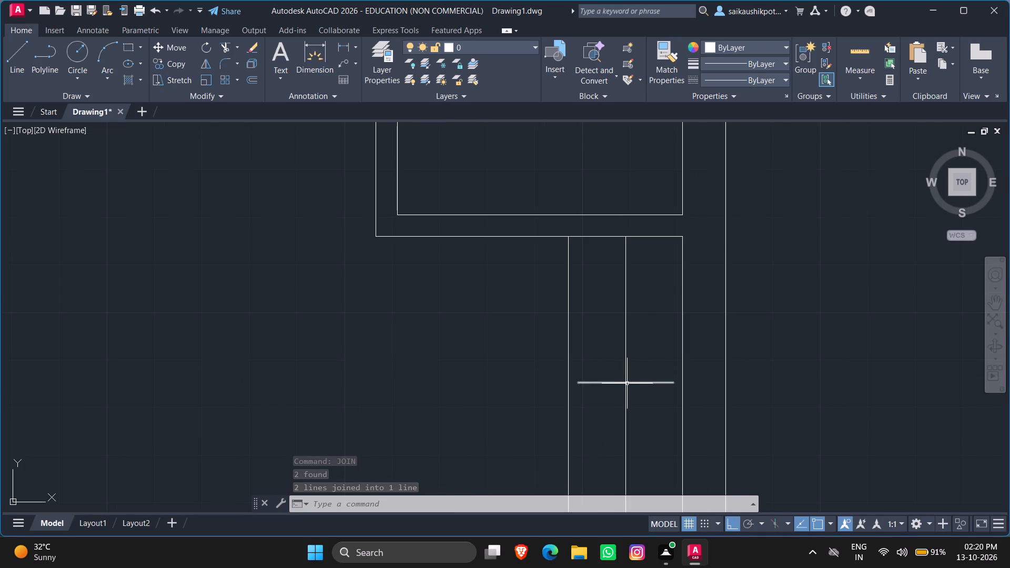
{"action": "scroll", "coordinate": [627, 383], "scroll_direction": "up", "scroll_amount": 1}
{"action": "key", "text": "Escape"}
{"action": "key", "text": "Escape"}
{"action": "key", "text": "Escape"}
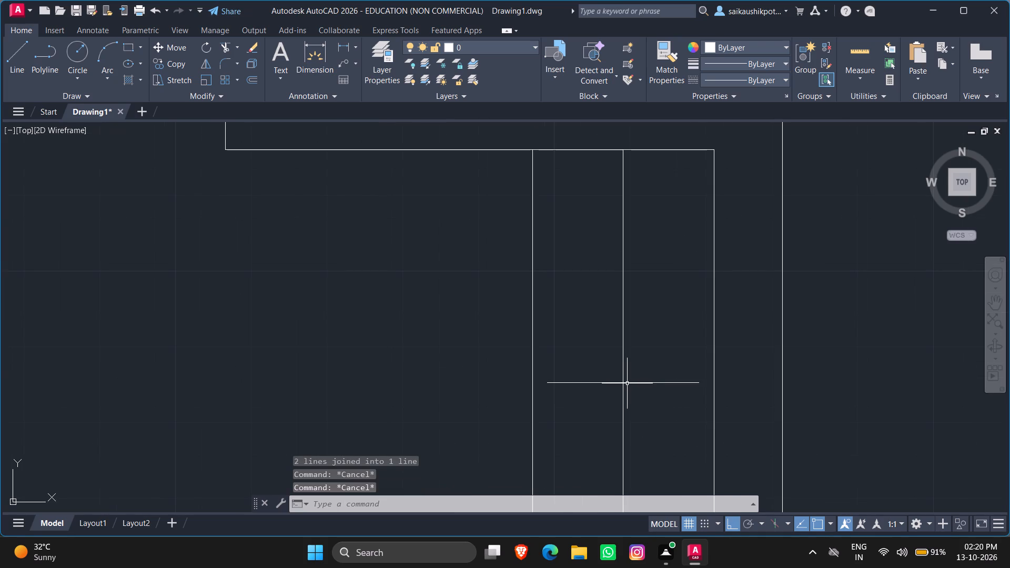
{"action": "key", "text": "o"}
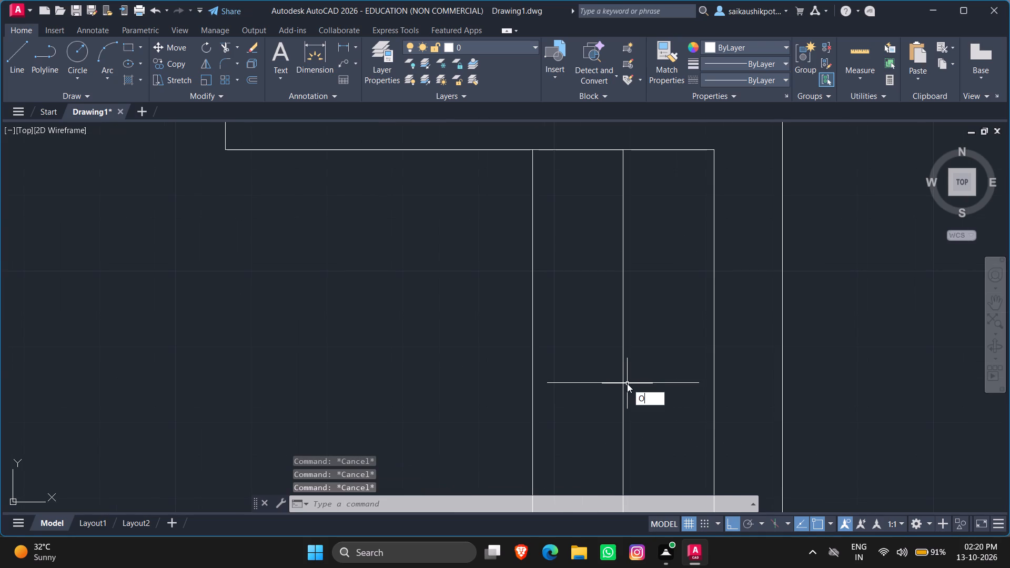
{"action": "key", "text": "Return"}
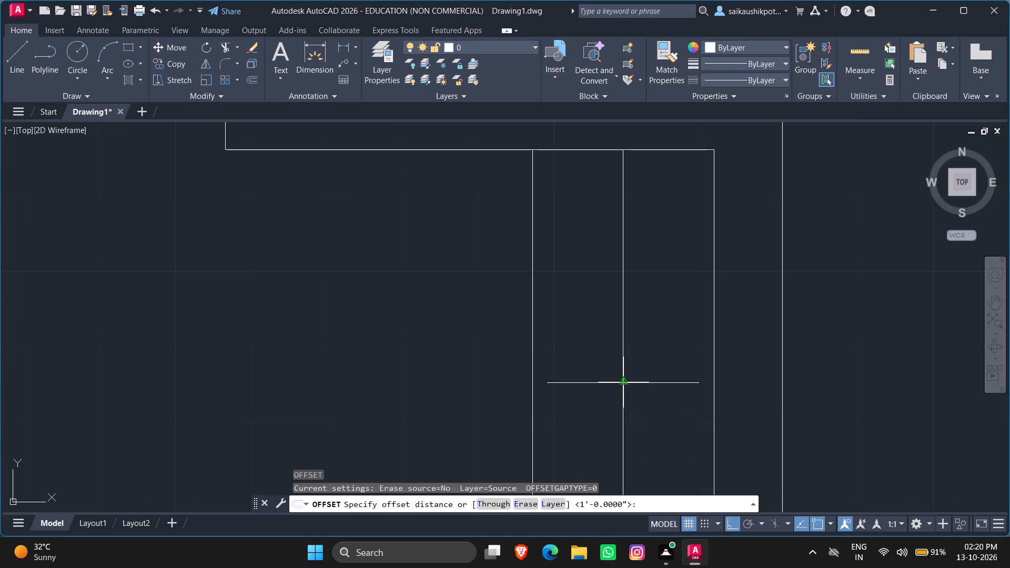
{"action": "key", "text": "2"}
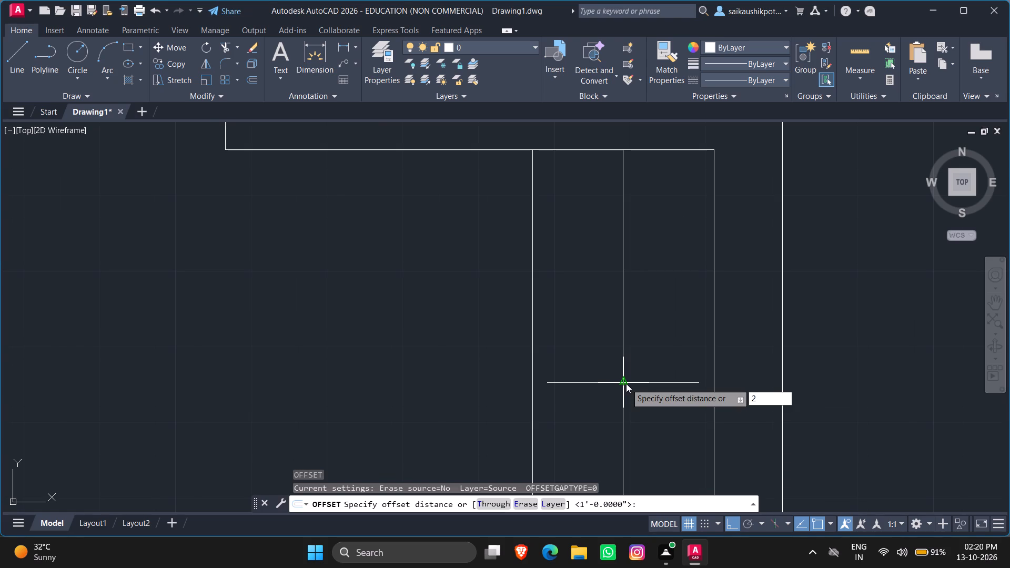
{"action": "key", "text": "BackSpace"}
{"action": "type", "text": "5\""}
{"action": "key", "text": "Return"}
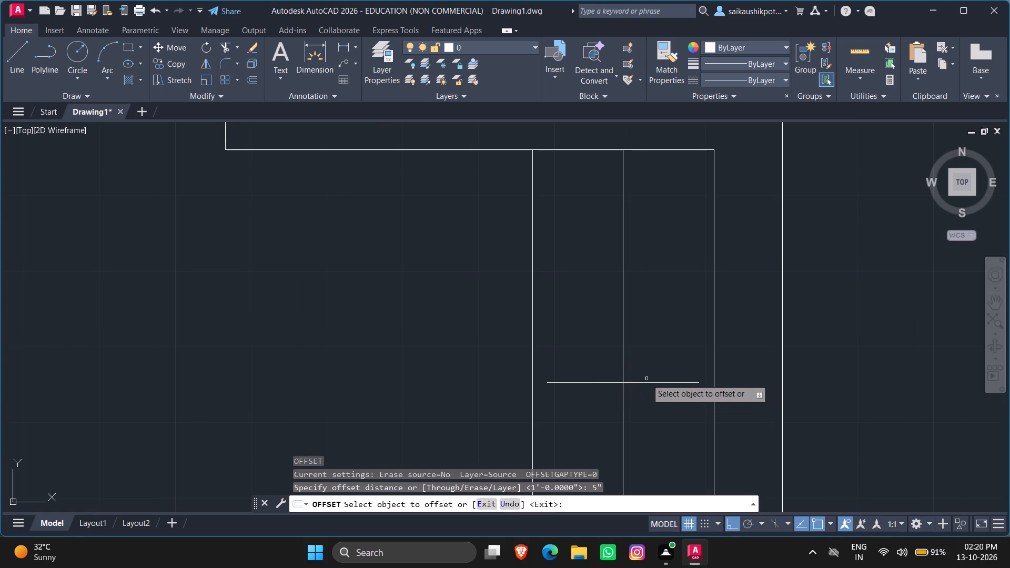
{"action": "left_click", "coordinate": [645, 382]}
{"action": "left_click", "coordinate": [647, 325]}
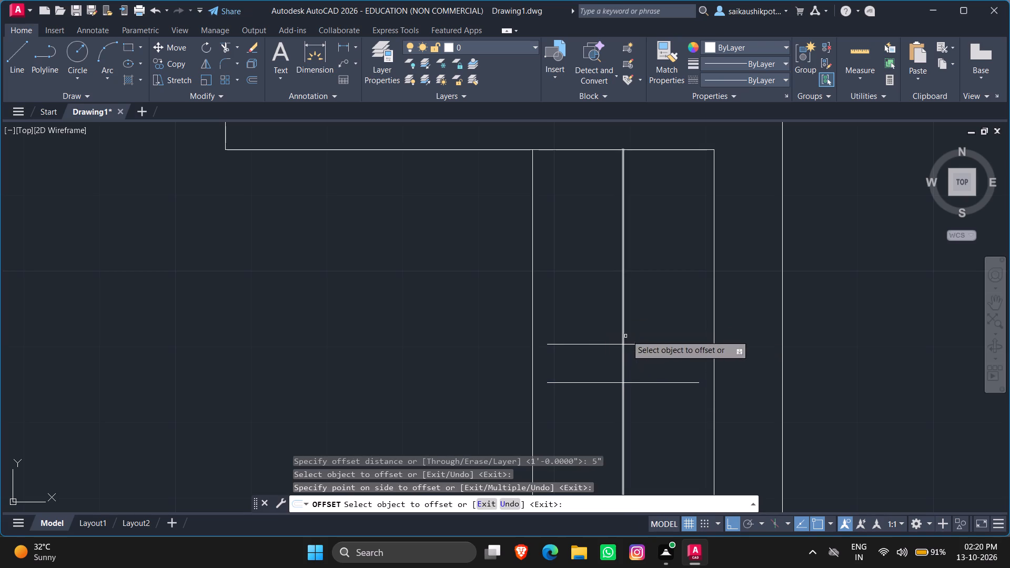
{"action": "left_click_drag", "start_coordinate": [650, 344], "coordinate": [649, 335]}
{"action": "left_click", "coordinate": [656, 295]}
{"action": "left_click_drag", "start_coordinate": [648, 306], "coordinate": [649, 300]}
{"action": "left_click", "coordinate": [661, 250]}
{"action": "left_click", "coordinate": [648, 267]}
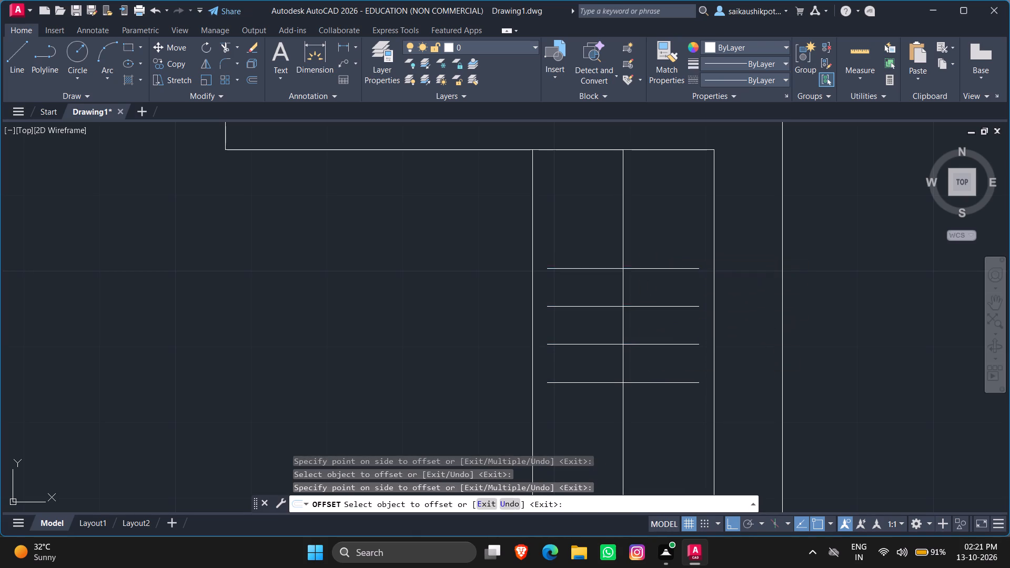
{"action": "left_click", "coordinate": [670, 216]}
{"action": "left_click", "coordinate": [651, 231]}
{"action": "left_click", "coordinate": [670, 202]}
Offset the original middle horizontal line downward five times at 5" spacing, toward the bottom of the strip.
{"action": "scroll", "coordinate": [651, 277], "scroll_direction": "down", "scroll_amount": 1}
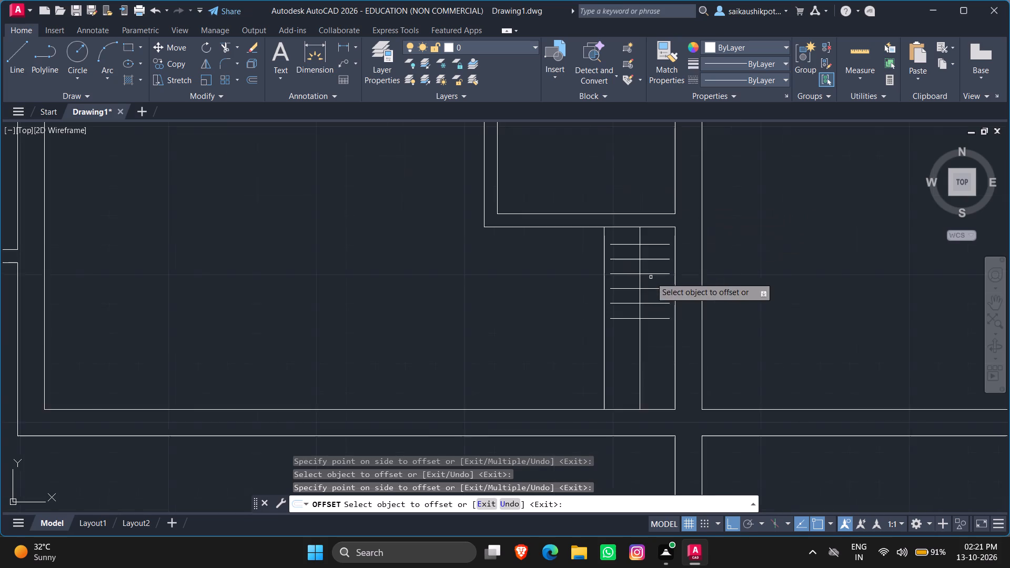
{"action": "scroll", "coordinate": [651, 277], "scroll_direction": "down", "scroll_amount": 3}
{"action": "scroll", "coordinate": [653, 356], "scroll_direction": "up", "scroll_amount": 3}
{"action": "left_click", "coordinate": [638, 295]}
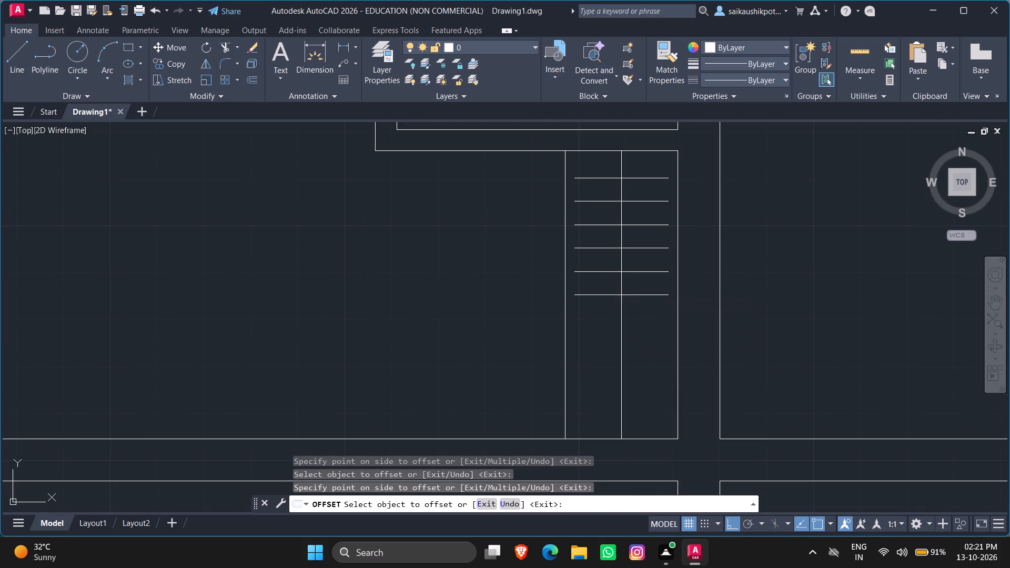
{"action": "left_click", "coordinate": [638, 338]}
{"action": "left_click_drag", "start_coordinate": [637, 318], "coordinate": [646, 367]}
{"action": "left_click", "coordinate": [646, 367]}
{"action": "left_click", "coordinate": [636, 347]}
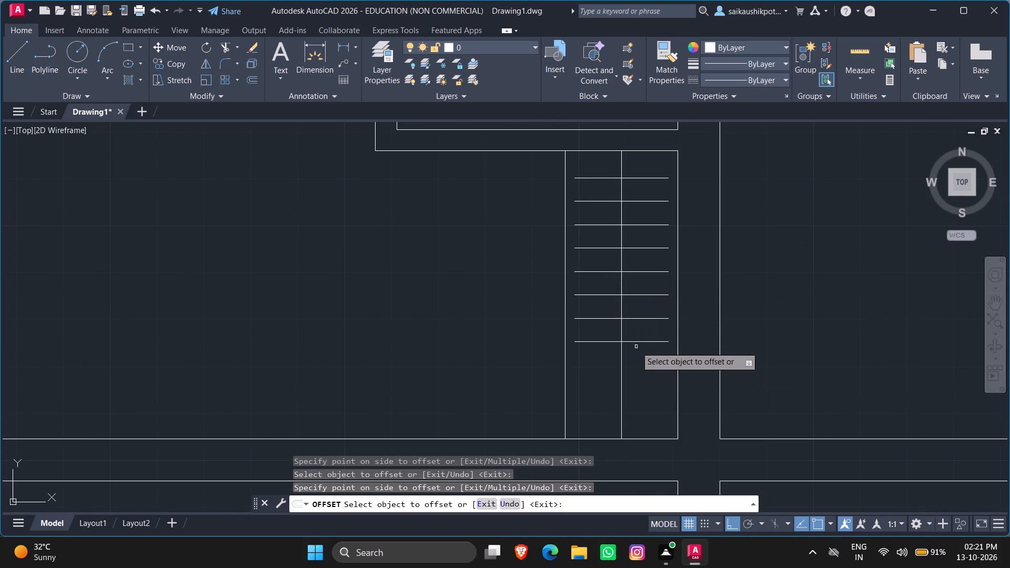
{"action": "left_click", "coordinate": [633, 342]}
{"action": "left_click", "coordinate": [645, 385]}
{"action": "left_click", "coordinate": [634, 364]}
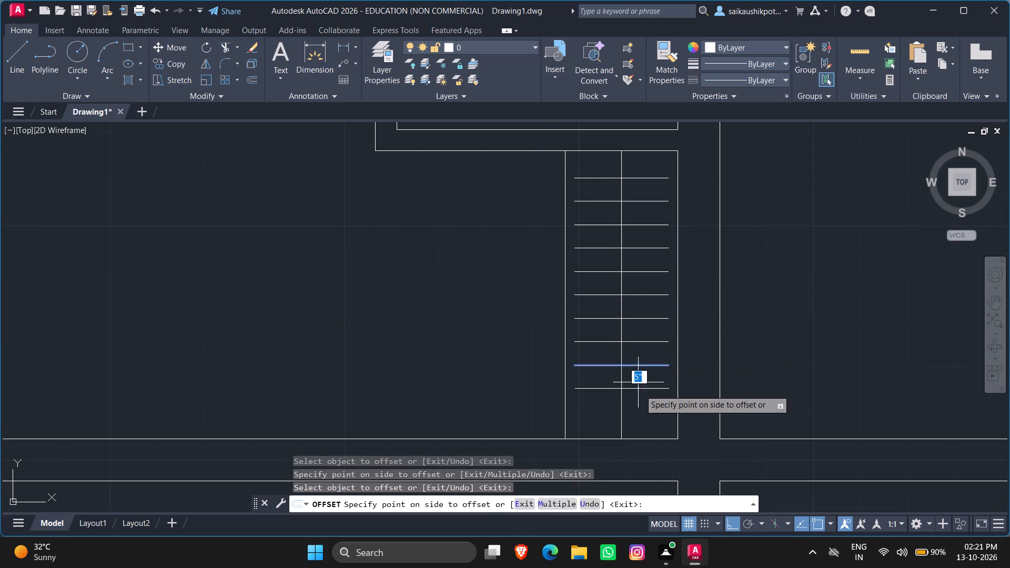
{"action": "left_click", "coordinate": [644, 402]}
{"action": "left_click", "coordinate": [634, 389]}
{"action": "left_click", "coordinate": [648, 422]}
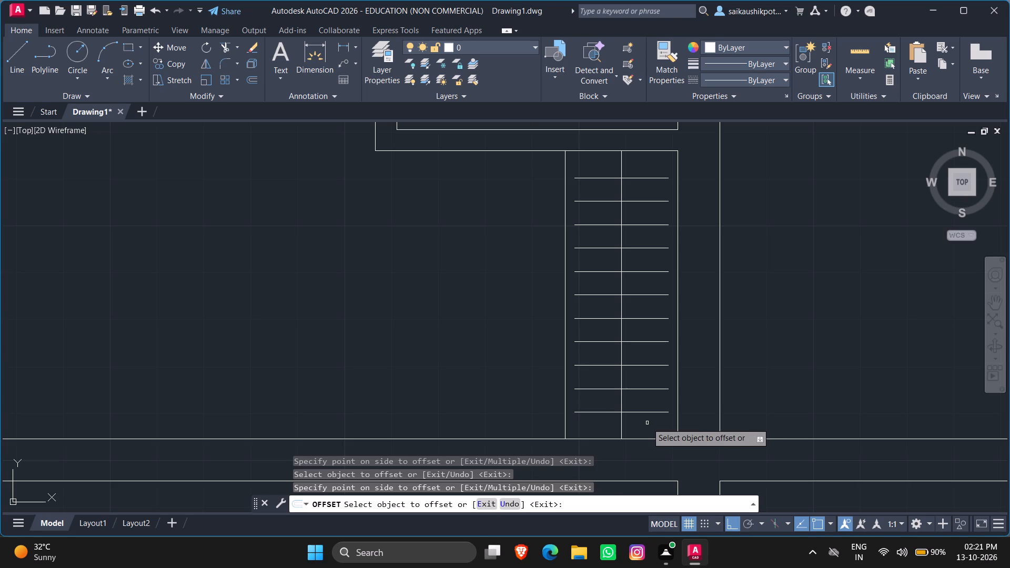
Offset the long vertical partition line beside the small room 2' into the large middle room.
{"action": "key", "text": "Escape"}
{"action": "key", "text": "Escape"}
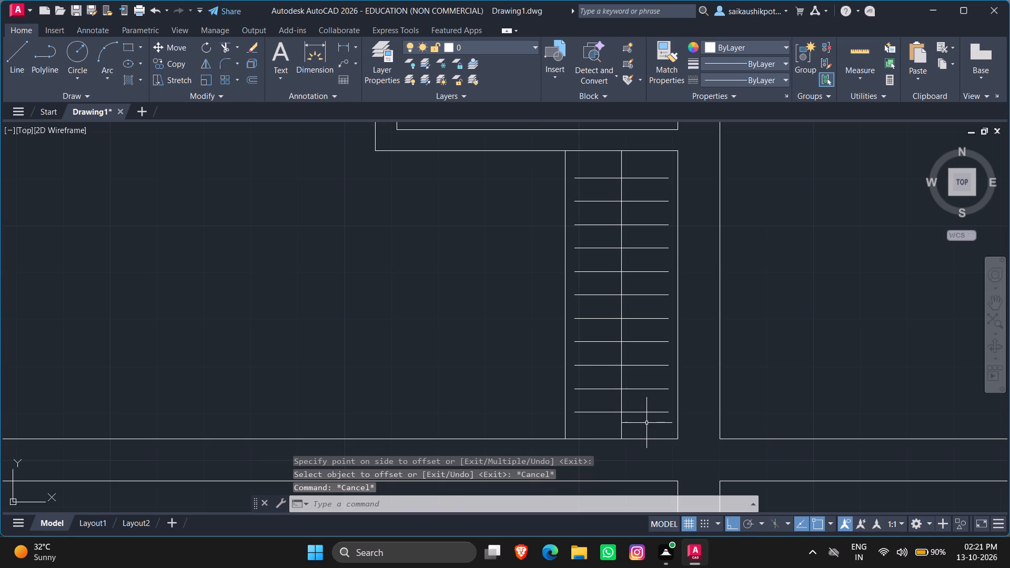
{"action": "scroll", "coordinate": [675, 407], "scroll_direction": "down", "scroll_amount": 3}
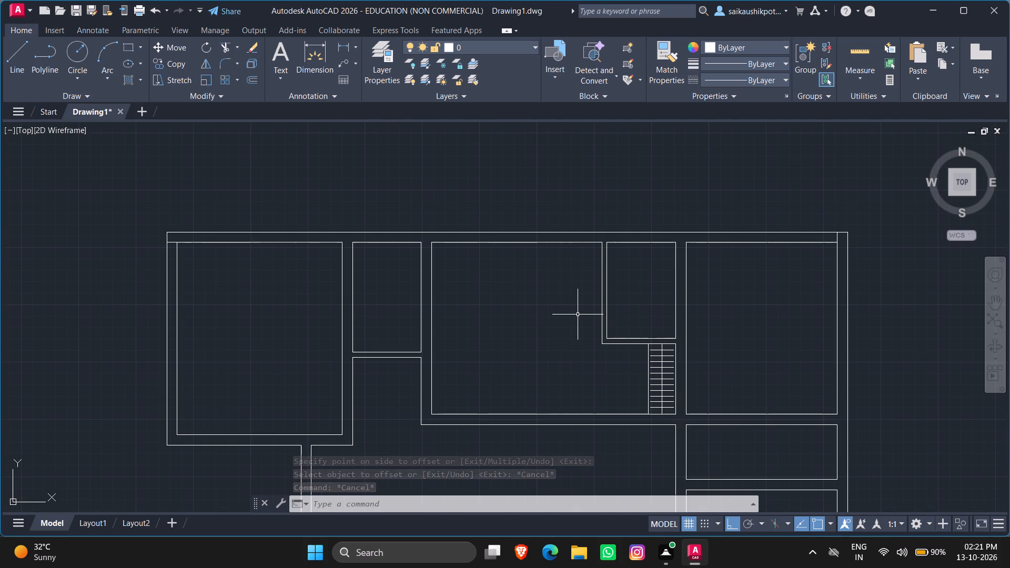
{"action": "key", "text": "Escape"}
{"action": "key", "text": "Escape"}
{"action": "key", "text": "Escape"}
{"action": "scroll", "coordinate": [558, 246], "scroll_direction": "up", "scroll_amount": 3}
{"action": "scroll", "coordinate": [558, 246], "scroll_direction": "down", "scroll_amount": 2}
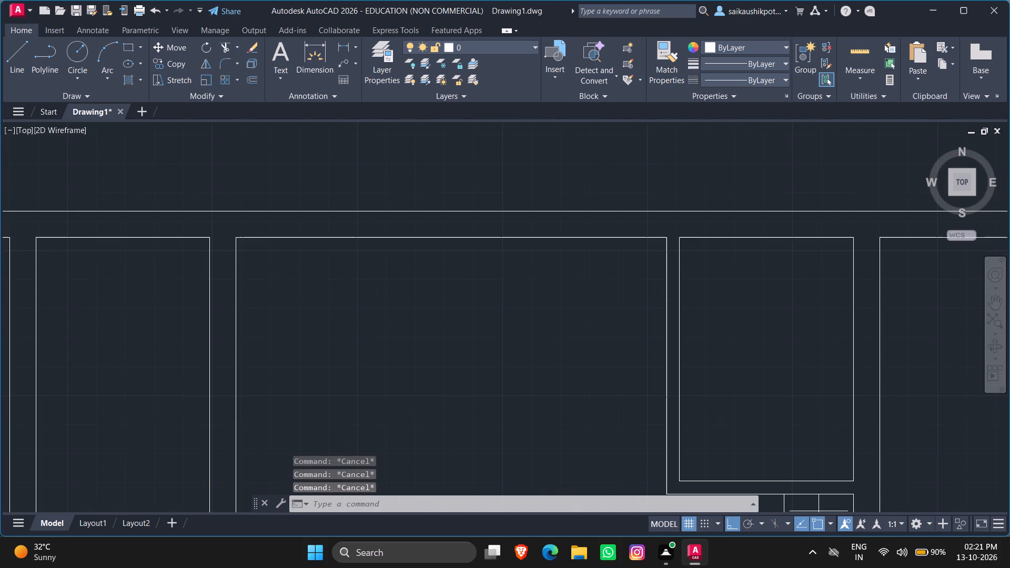
{"action": "scroll", "coordinate": [593, 265], "scroll_direction": "down", "scroll_amount": 1}
{"action": "scroll", "coordinate": [573, 293], "scroll_direction": "up", "scroll_amount": 2}
{"action": "key", "text": "Escape"}
{"action": "key", "text": "Escape"}
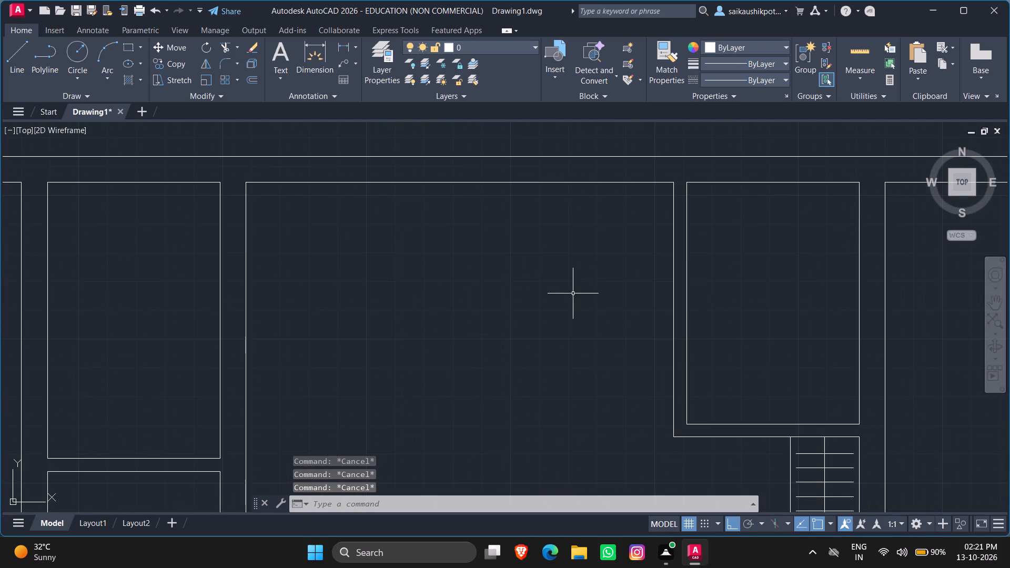
{"action": "key", "text": "Escape"}
{"action": "key", "text": "o"}
{"action": "key", "text": "Return"}
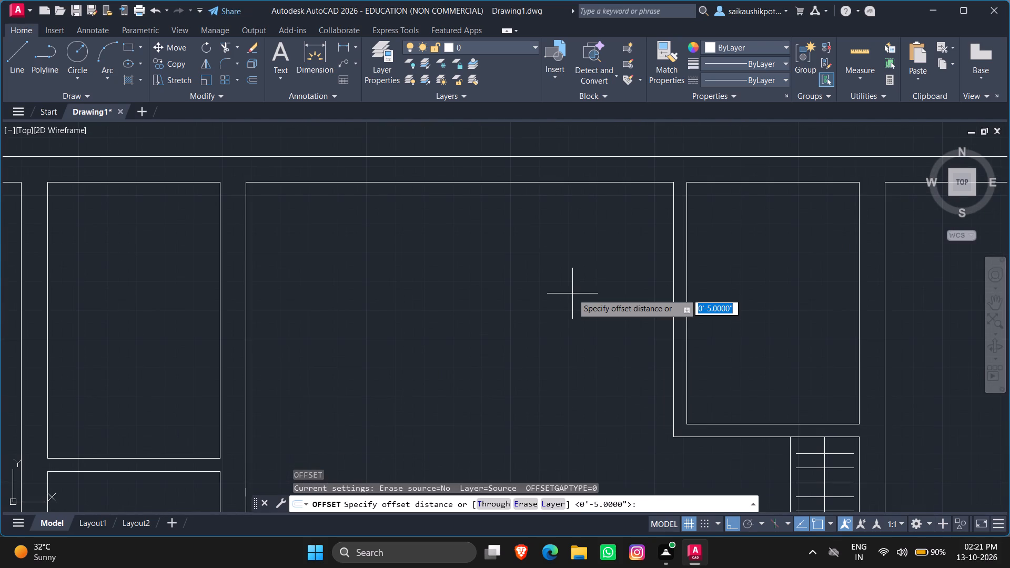
{"action": "type", "text": "2'"}
{"action": "key", "text": "Return"}
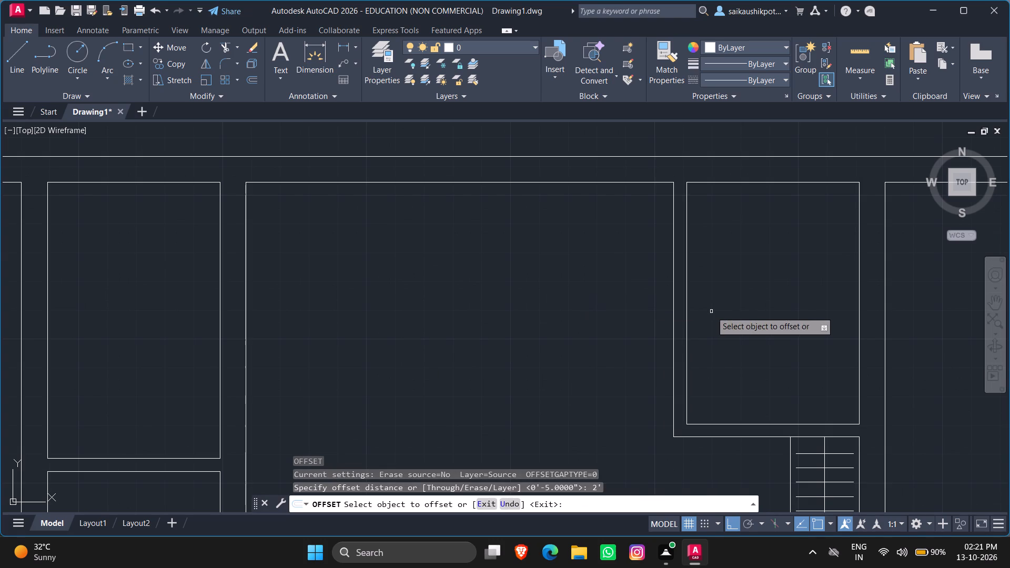
{"action": "left_click", "coordinate": [671, 323]}
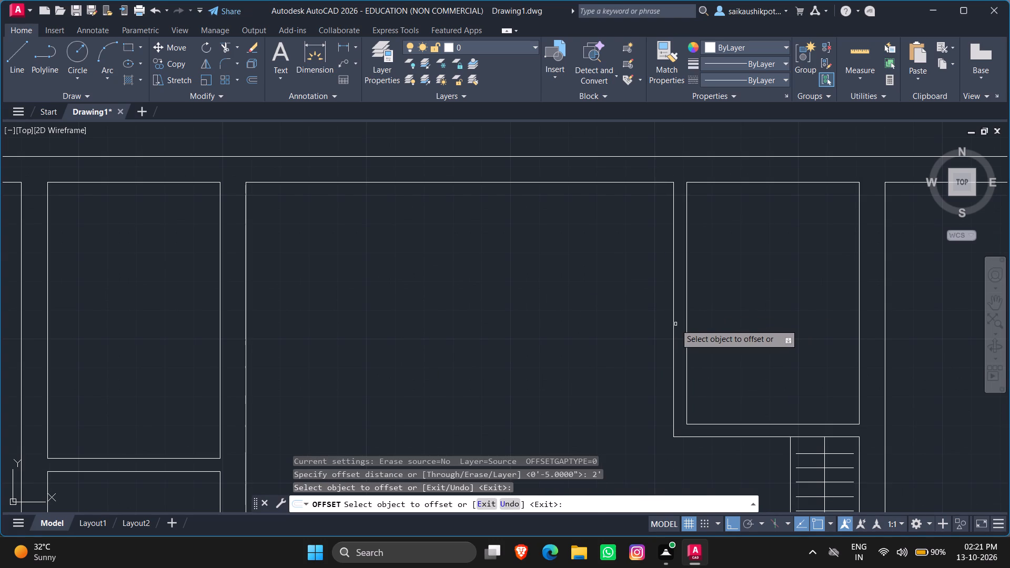
{"action": "left_click", "coordinate": [674, 324]}
{"action": "left_click", "coordinate": [633, 339]}
{"action": "key", "text": "Escape"}
{"action": "key", "text": "Escape"}
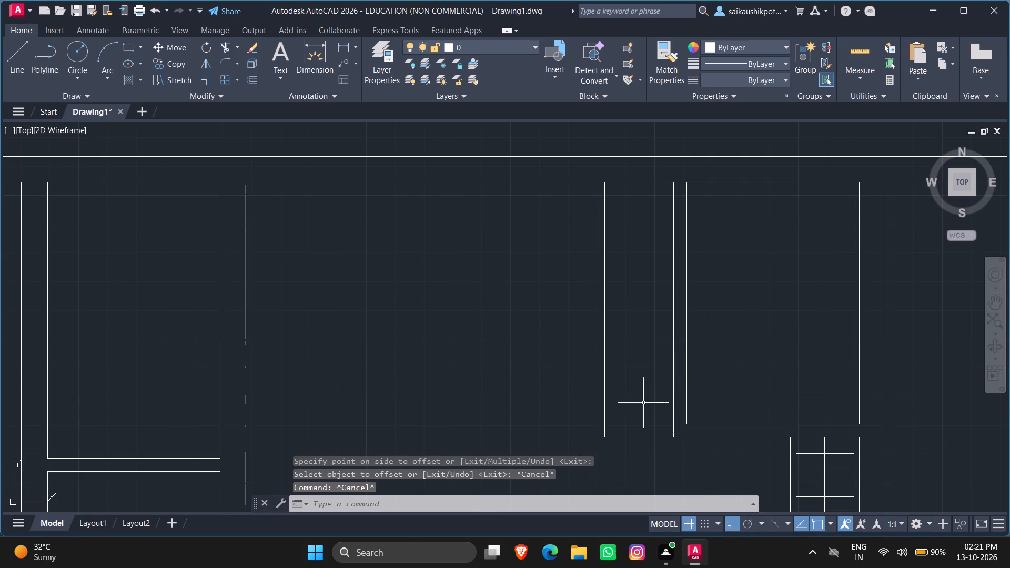
{"action": "key", "text": "Escape"}
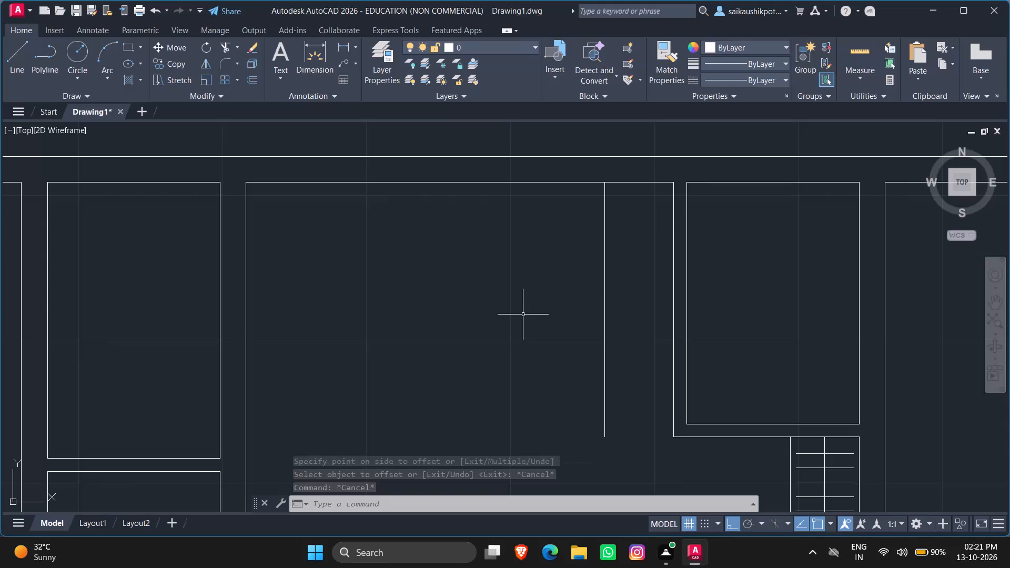
Offset the middle room's top inner wall line 6' downward.
{"action": "key", "text": "Escape"}
{"action": "key", "text": "Escape"}
{"action": "key", "text": "o"}
{"action": "key", "text": "Return"}
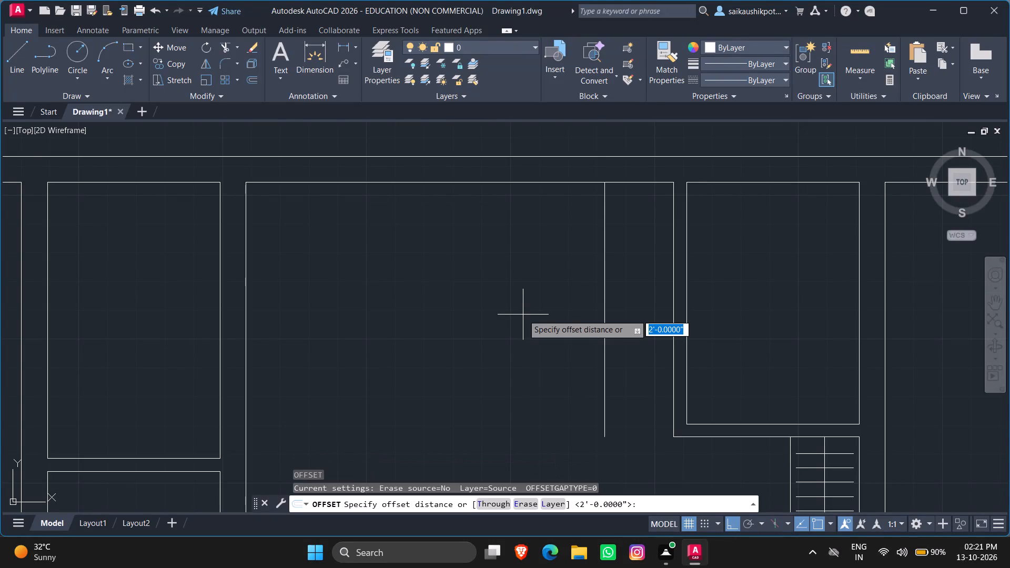
{"action": "type", "text": "6'"}
{"action": "key", "text": "Return"}
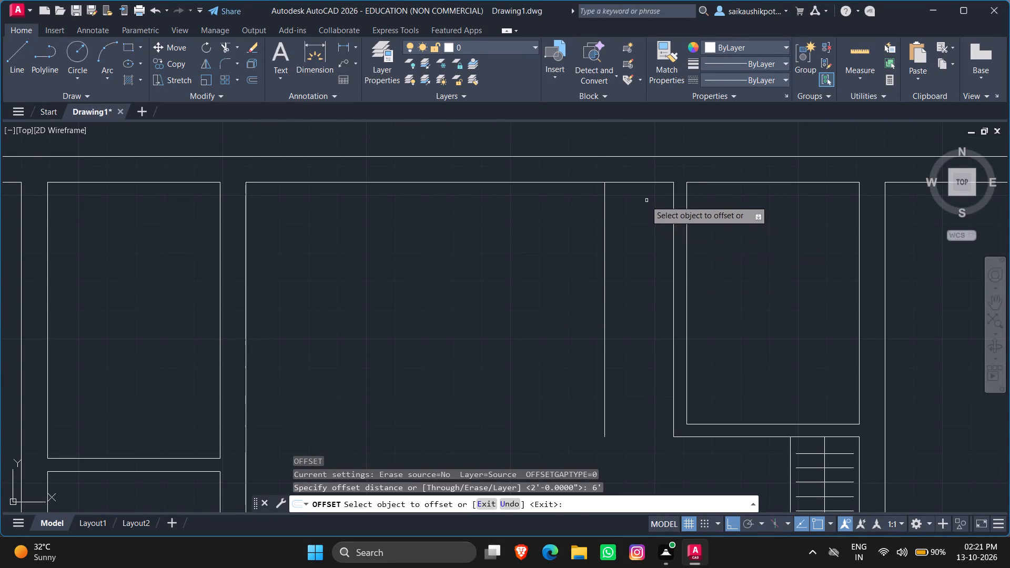
{"action": "left_click", "coordinate": [642, 180]}
{"action": "left_click", "coordinate": [649, 291]}
{"action": "key", "text": "Escape"}
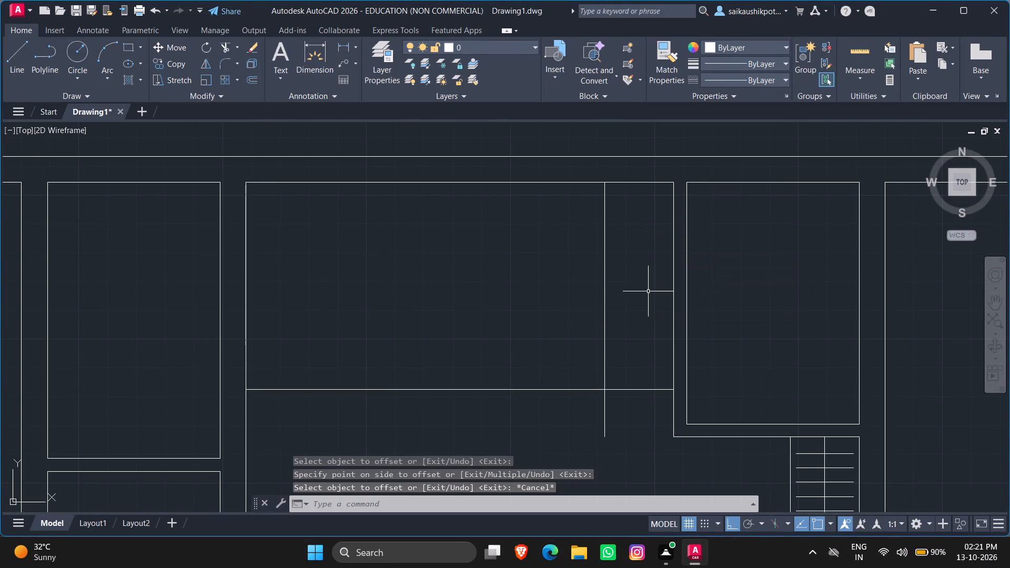
{"action": "key", "text": "Escape"}
Trim the two offset lines beyond their crossing, leaving a closed 2' by 6' strip against the partition.
{"action": "type", "text": "TR"}
{"action": "key", "text": "Return"}
{"action": "key", "text": "Return"}
{"action": "left_click_drag", "start_coordinate": [626, 412], "coordinate": [555, 396]}
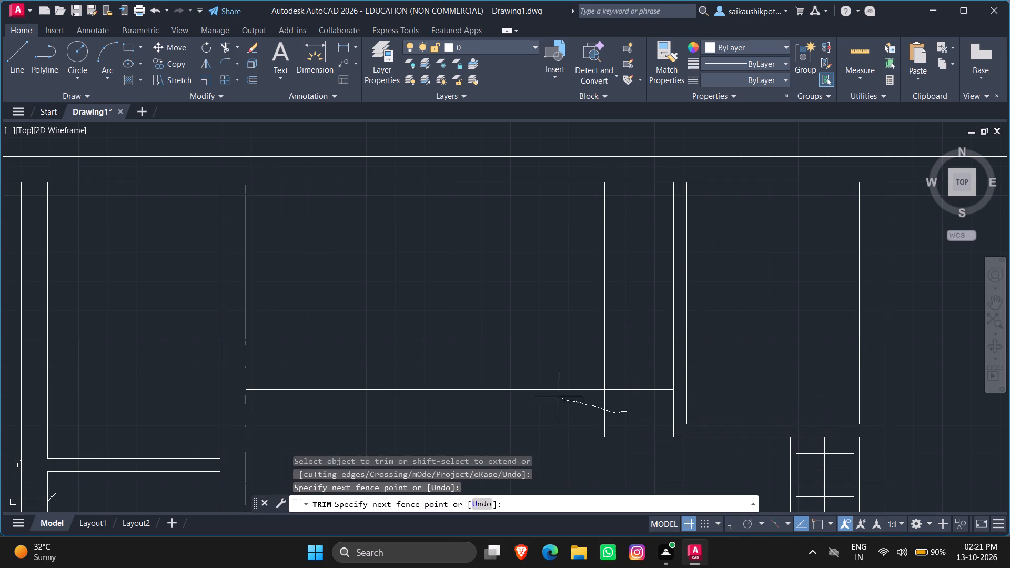
{"action": "left_click_drag", "start_coordinate": [555, 396], "coordinate": [546, 369]}
{"action": "key", "text": "Escape"}
{"action": "key", "text": "Escape"}
{"action": "key", "text": "Escape"}
{"action": "key", "text": "Escape"}
{"action": "key", "text": "Escape"}
{"action": "key", "text": "Escape"}
{"action": "key", "text": "Escape"}
{"action": "key", "text": "Escape"}
{"action": "key", "text": "Escape"}
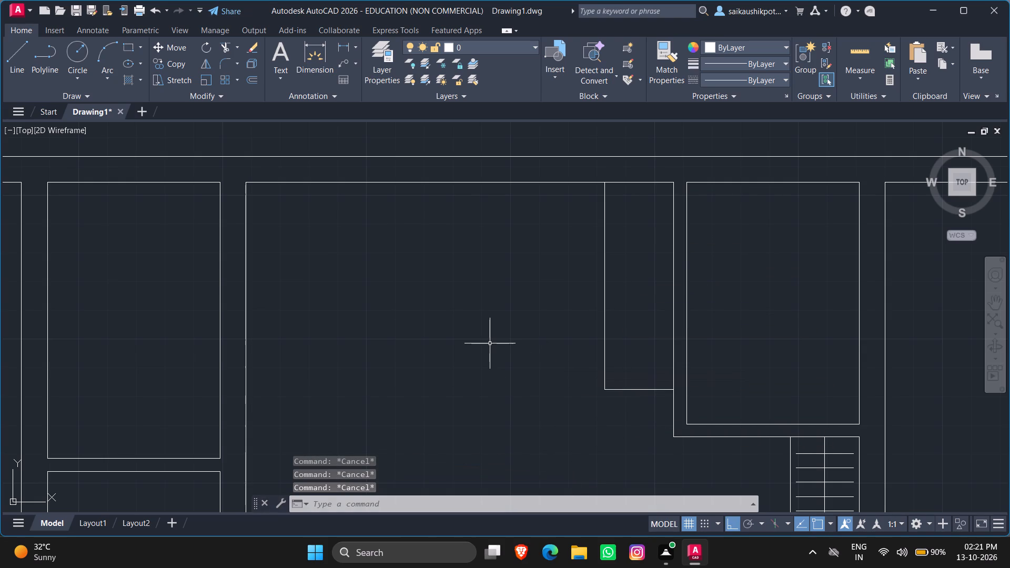
Offset the new strip's outer vertical line 1' inward as its centre line.
{"action": "key", "text": "Escape"}
{"action": "key", "text": "Escape"}
{"action": "key", "text": "o"}
{"action": "key", "text": "Return"}
{"action": "type", "text": "1'"}
{"action": "key", "text": "Return"}
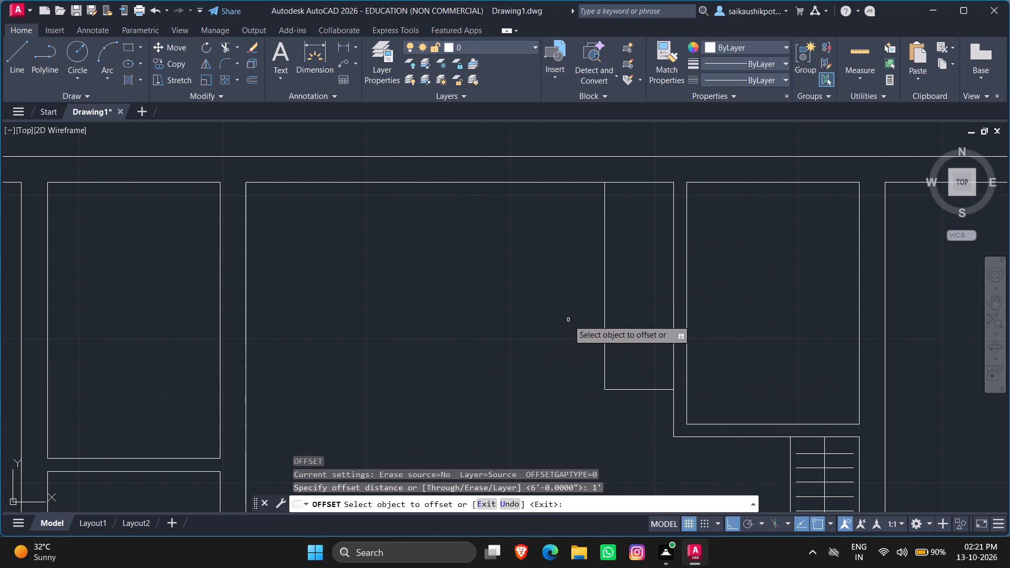
{"action": "left_click", "coordinate": [604, 352]}
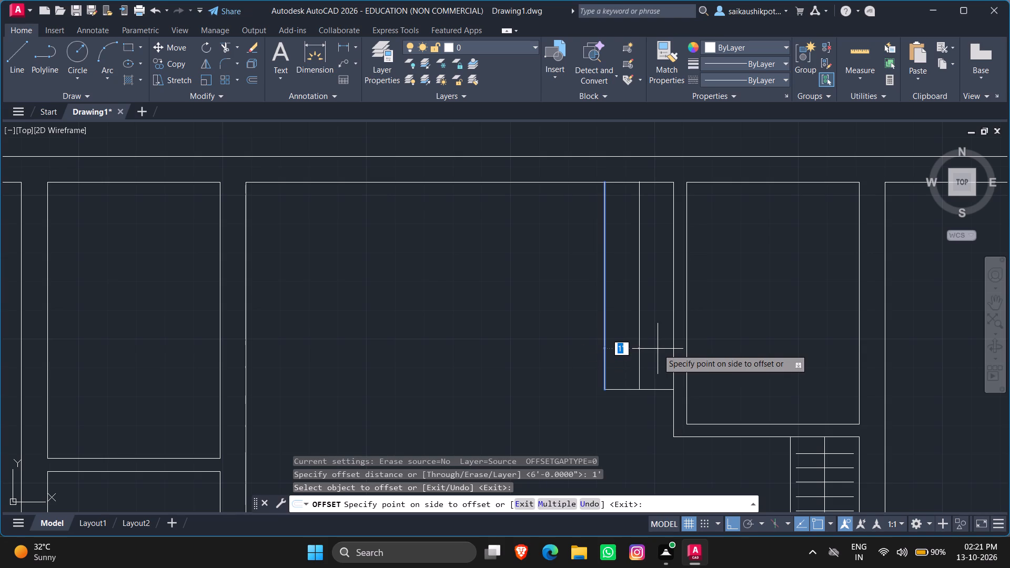
{"action": "left_click", "coordinate": [658, 349]}
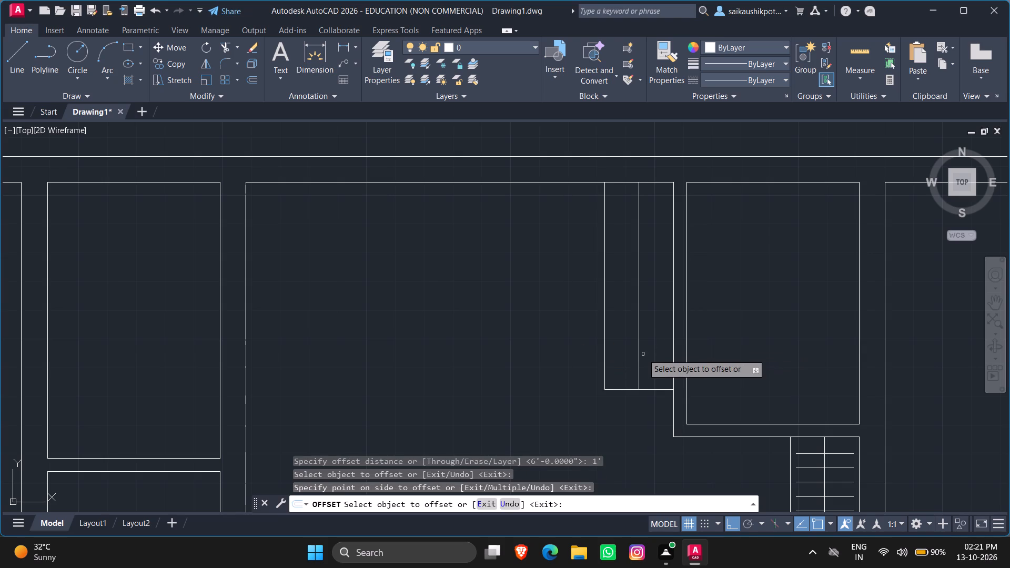
{"action": "key", "text": "Escape"}
{"action": "key", "text": "Escape"}
{"action": "key", "text": "Escape"}
{"action": "key", "text": "Escape"}
{"action": "key", "text": "Escape"}
{"action": "key", "text": "Escape"}
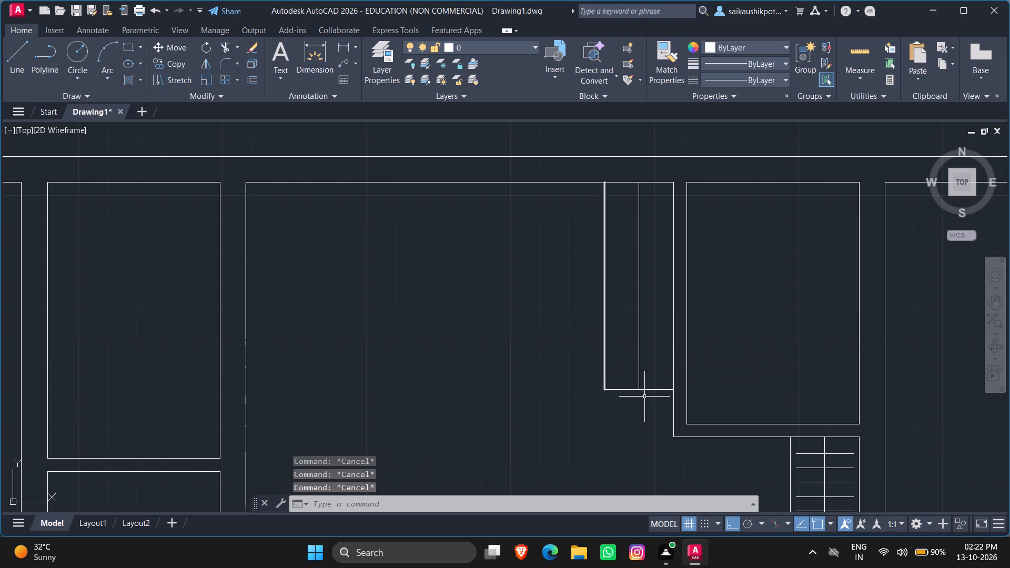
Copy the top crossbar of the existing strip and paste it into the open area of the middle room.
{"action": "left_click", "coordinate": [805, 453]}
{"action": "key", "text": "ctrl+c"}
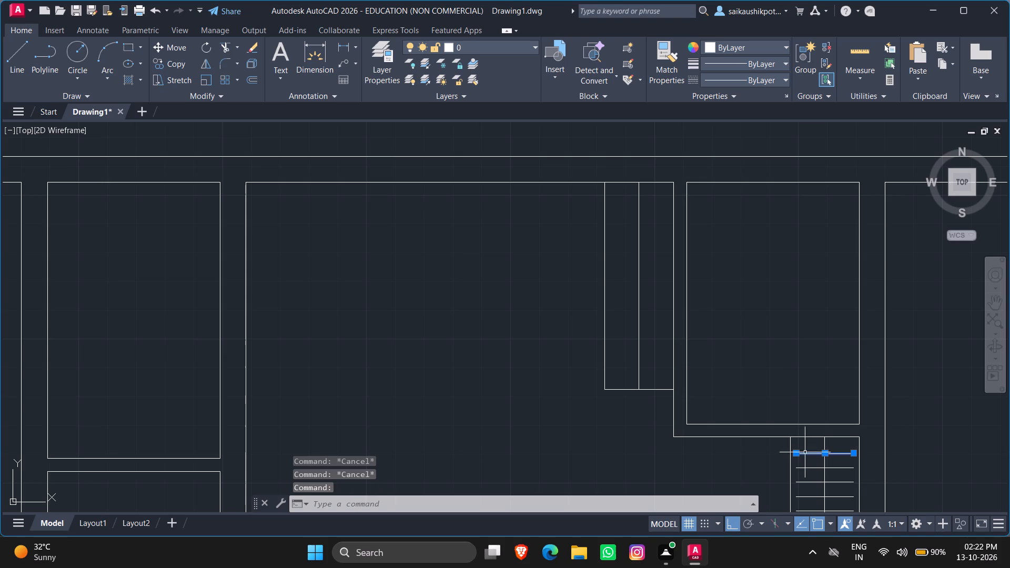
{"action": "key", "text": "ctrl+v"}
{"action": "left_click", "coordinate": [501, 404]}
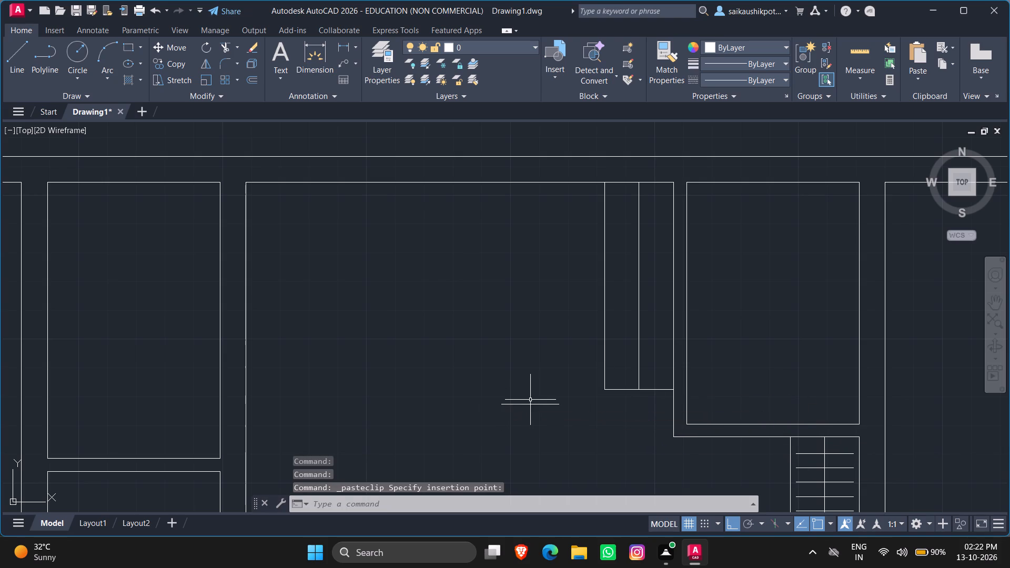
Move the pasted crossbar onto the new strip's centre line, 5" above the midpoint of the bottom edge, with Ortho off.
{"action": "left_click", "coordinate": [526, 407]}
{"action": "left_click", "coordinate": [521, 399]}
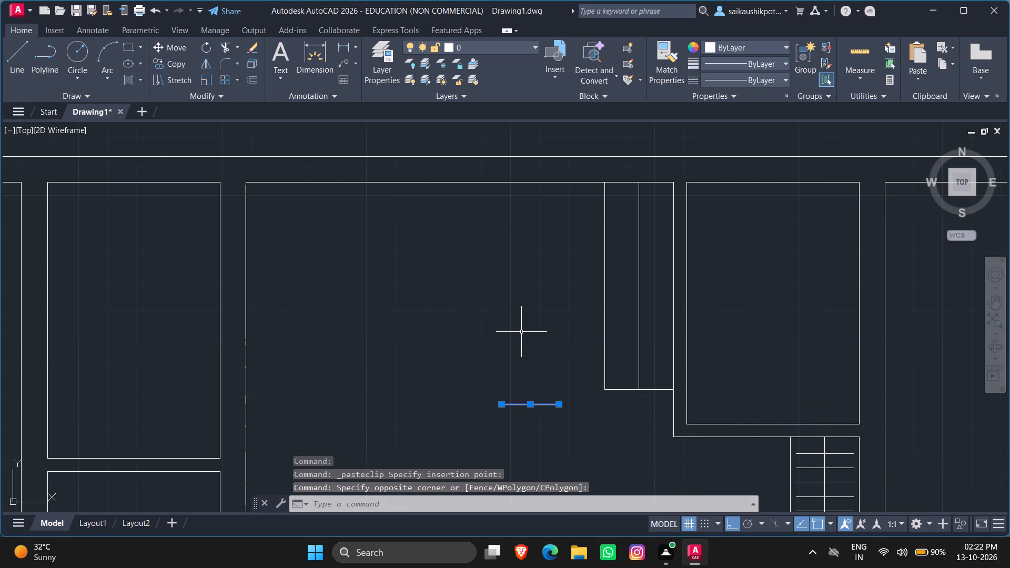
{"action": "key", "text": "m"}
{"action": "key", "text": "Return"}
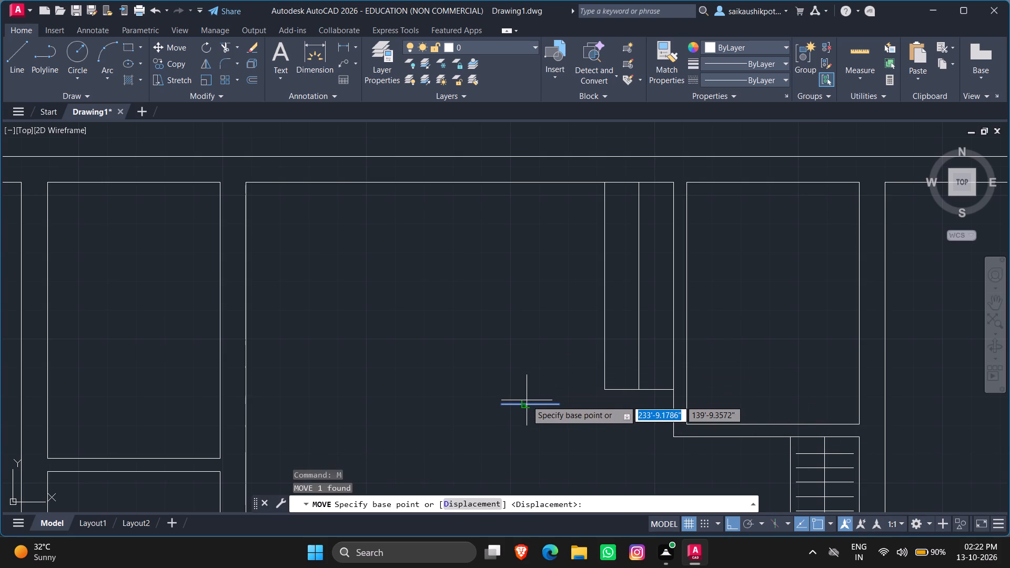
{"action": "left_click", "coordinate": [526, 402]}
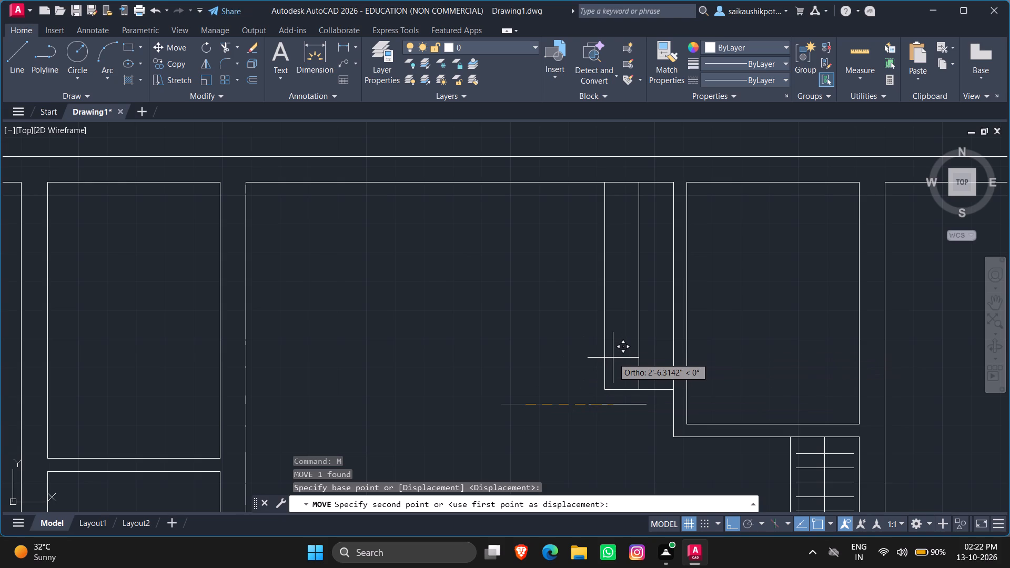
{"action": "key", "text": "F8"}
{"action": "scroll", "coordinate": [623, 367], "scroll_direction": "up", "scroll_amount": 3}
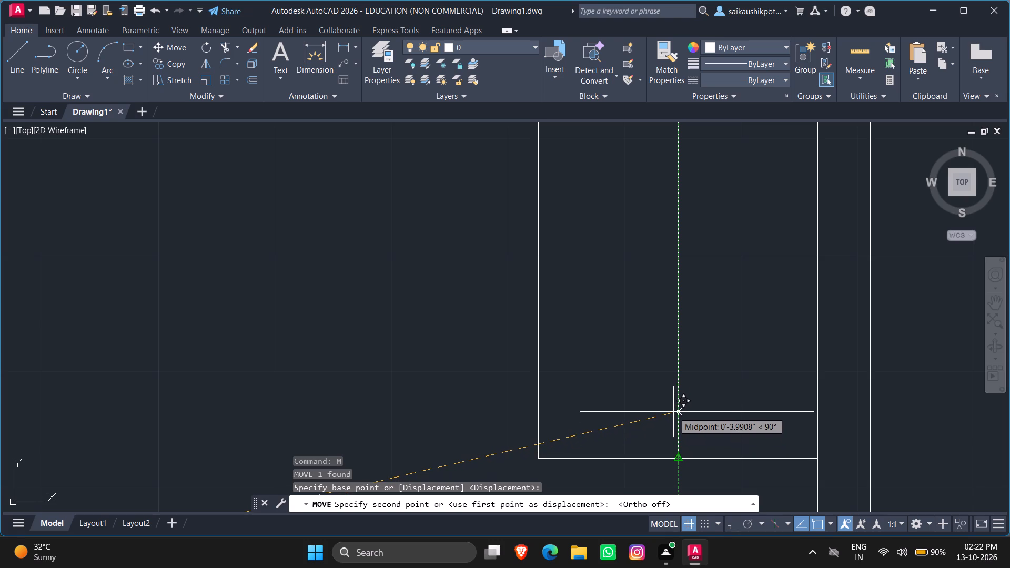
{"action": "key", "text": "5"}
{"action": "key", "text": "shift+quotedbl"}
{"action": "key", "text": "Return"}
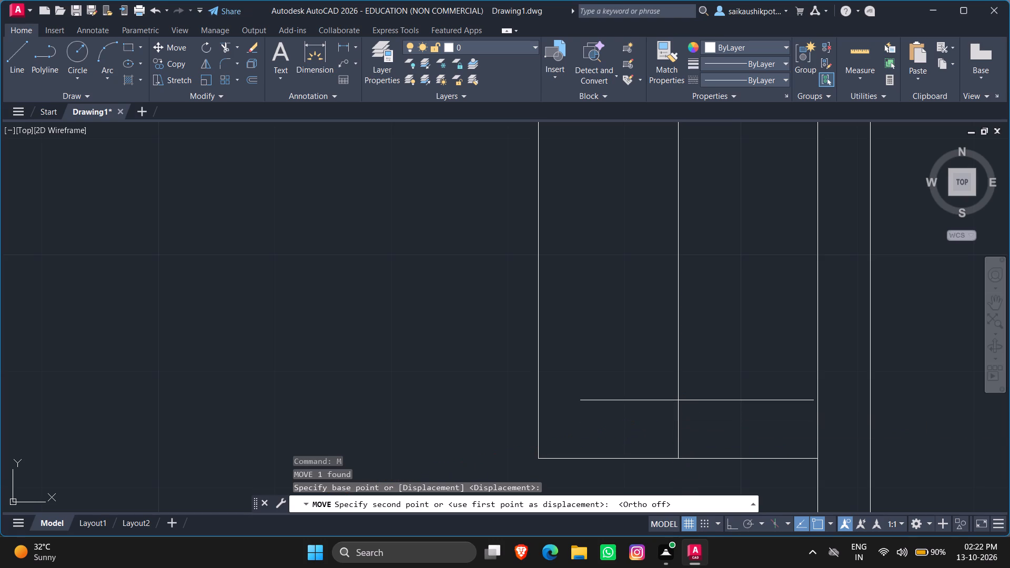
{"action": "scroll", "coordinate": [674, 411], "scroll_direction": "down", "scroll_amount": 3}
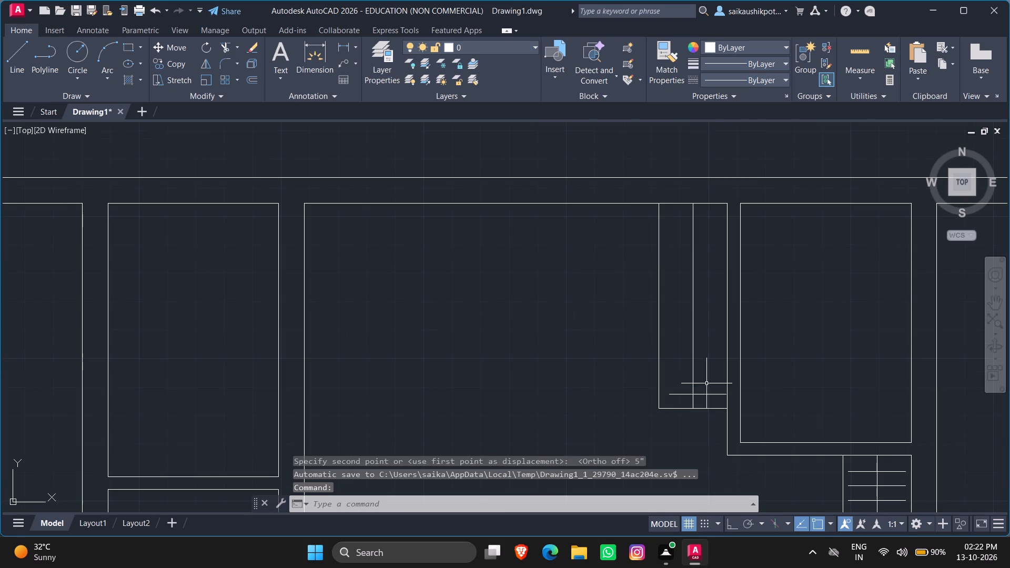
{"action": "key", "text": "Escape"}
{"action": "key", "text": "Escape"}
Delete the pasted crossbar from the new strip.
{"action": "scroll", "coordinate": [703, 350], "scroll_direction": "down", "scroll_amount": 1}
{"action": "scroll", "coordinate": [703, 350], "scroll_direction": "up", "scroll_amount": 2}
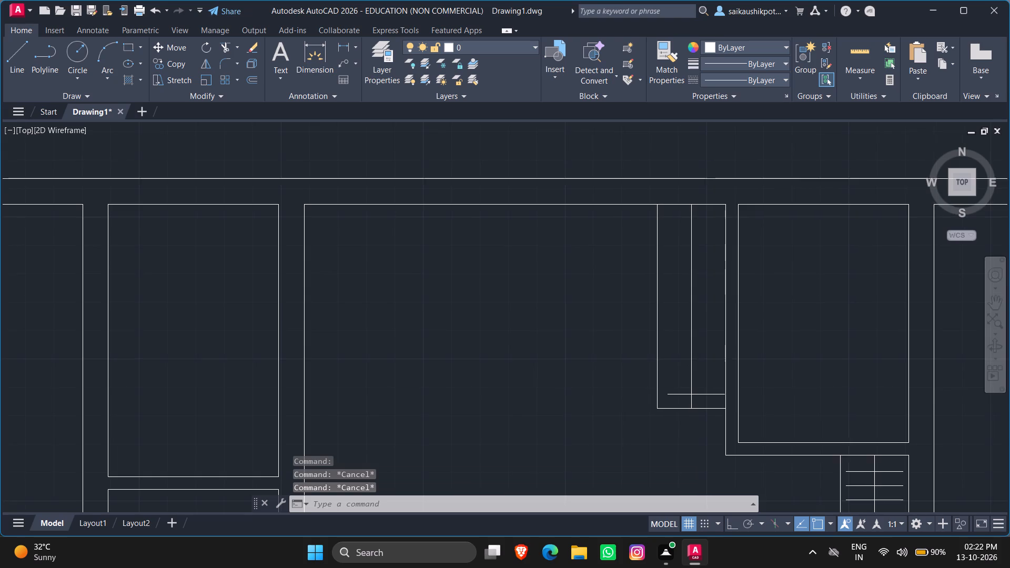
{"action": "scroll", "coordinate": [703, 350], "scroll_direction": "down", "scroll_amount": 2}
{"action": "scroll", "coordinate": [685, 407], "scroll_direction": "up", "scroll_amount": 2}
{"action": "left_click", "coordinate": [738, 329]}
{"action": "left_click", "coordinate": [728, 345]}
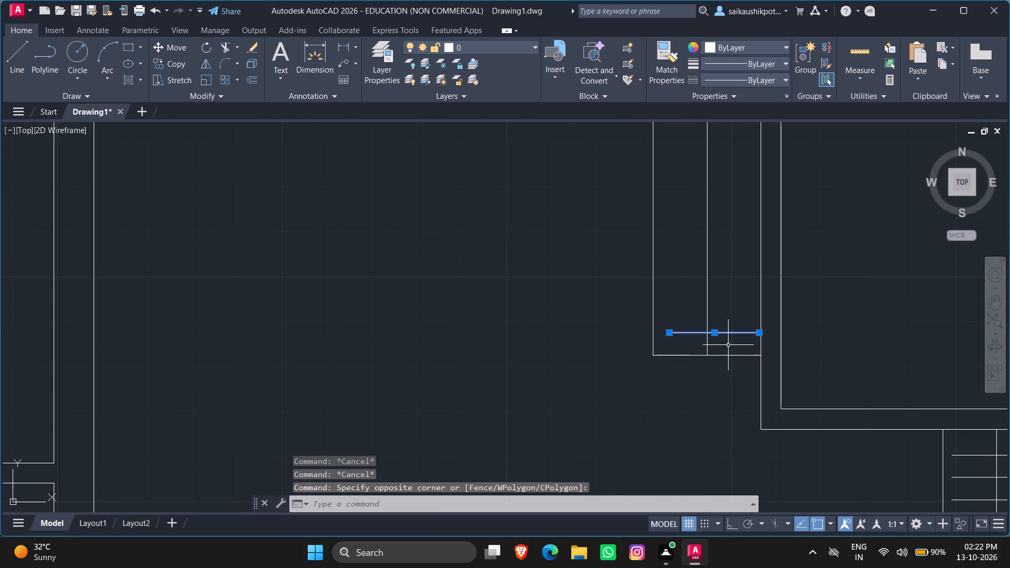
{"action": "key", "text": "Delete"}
Draw a 10" horizontal line to the right from the new strip's centre line, starting 5" above its bottom end, with Ortho on.
{"action": "key", "text": "l"}
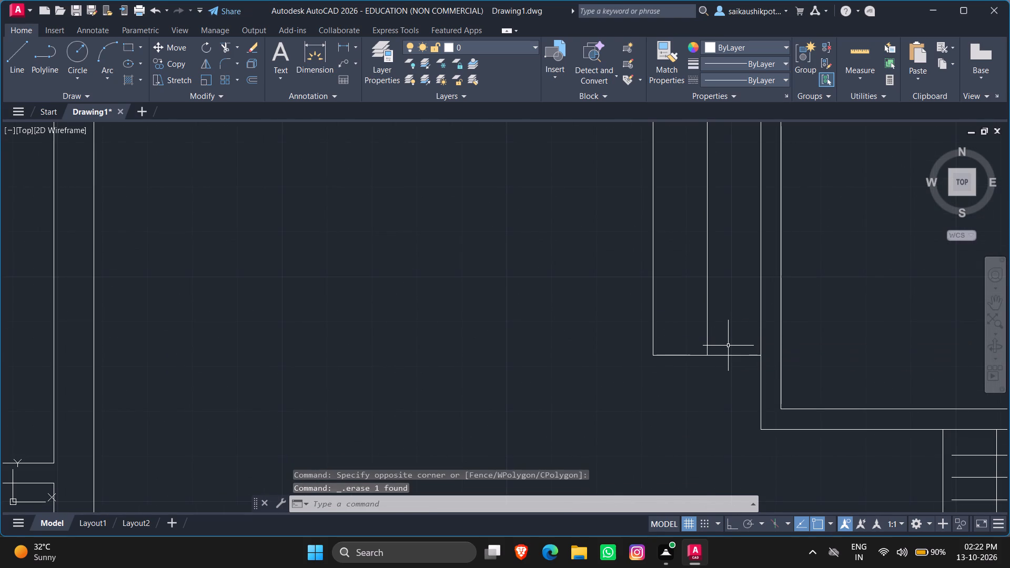
{"action": "key", "text": "Return"}
{"action": "scroll", "coordinate": [728, 346], "scroll_direction": "up", "scroll_amount": 2}
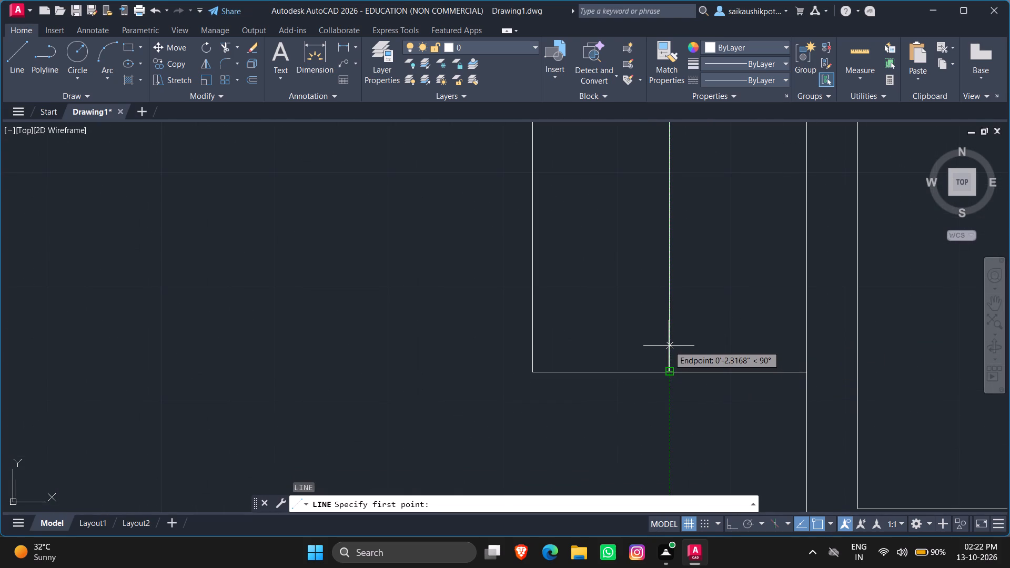
{"action": "type", "text": "5\""}
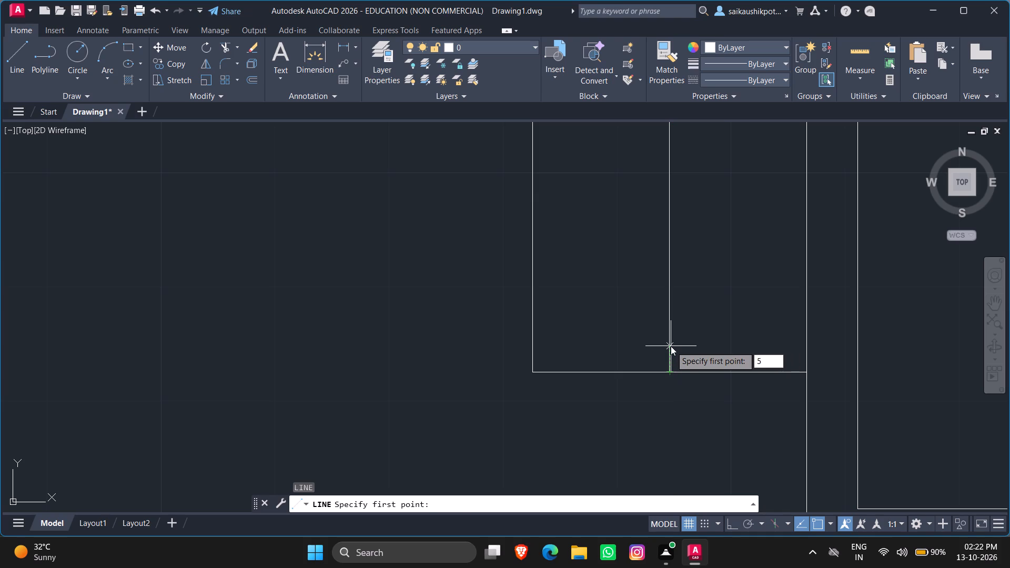
{"action": "key", "text": "Return"}
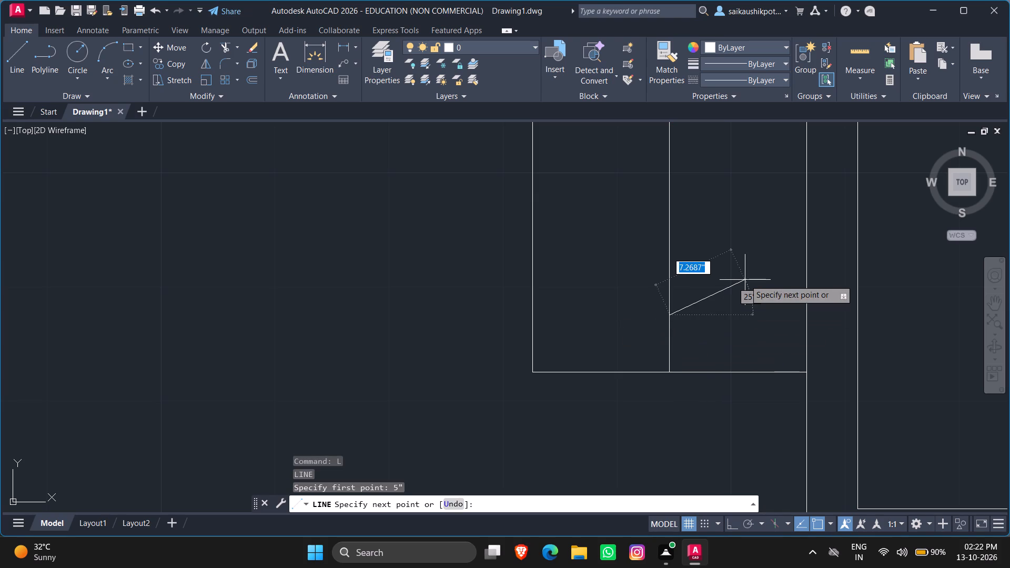
{"action": "key", "text": "F8"}
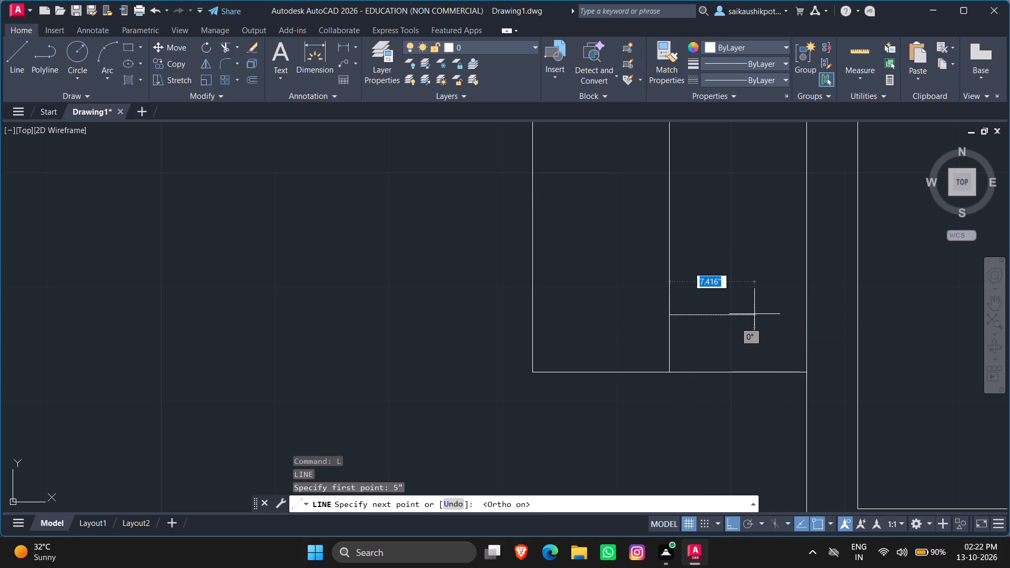
{"action": "type", "text": "10"}
{"action": "key", "text": "shift+quotedbl"}
{"action": "key", "text": "Return"}
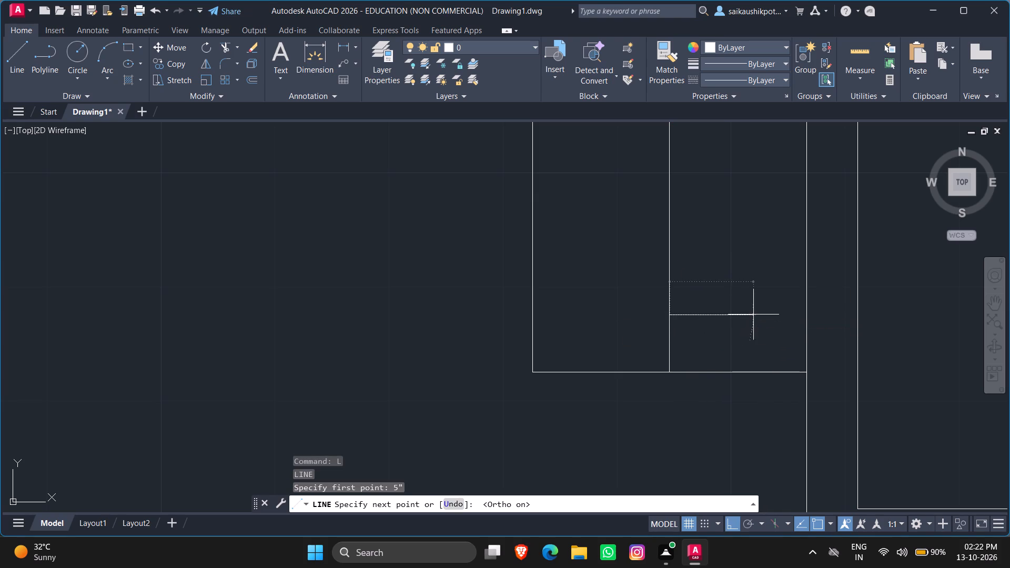
{"action": "key", "text": "Escape"}
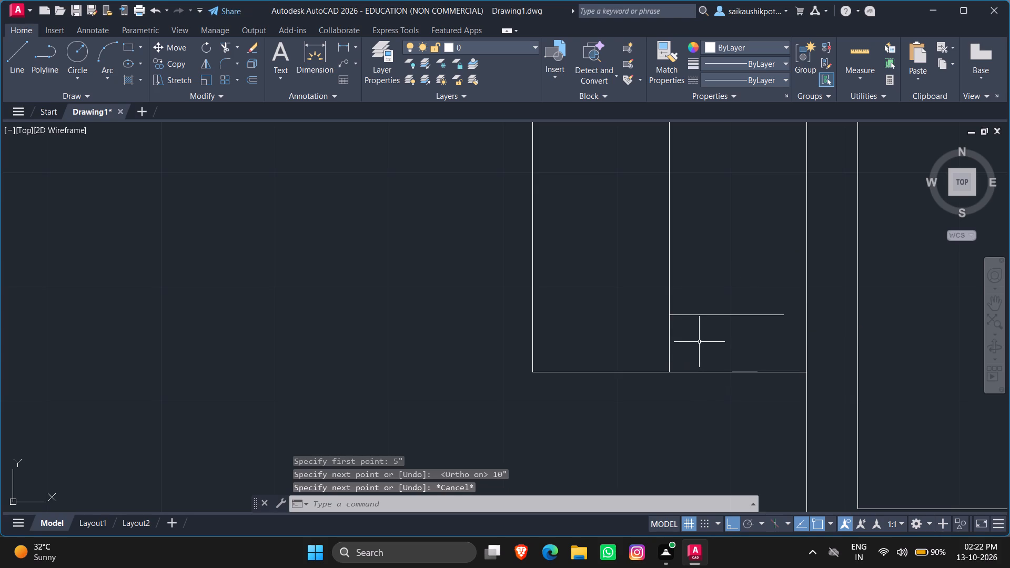
Draw a 10" horizontal line to the left from the centre line, starting at the first half-crossbar's inner end.
{"action": "key", "text": "l"}
{"action": "key", "text": "Return"}
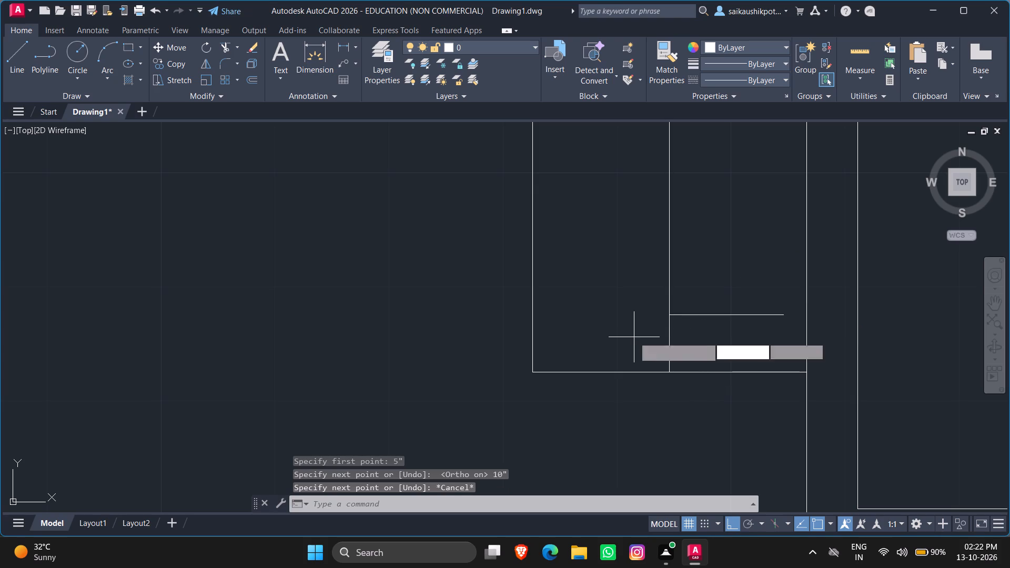
{"action": "left_click", "coordinate": [671, 312]}
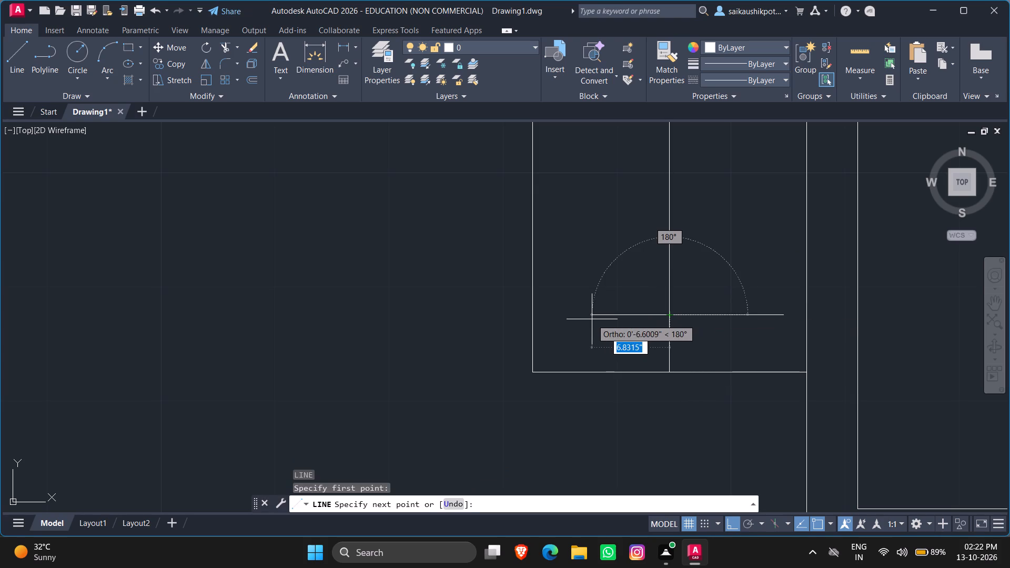
{"action": "type", "text": "10\""}
{"action": "key", "text": "Return"}
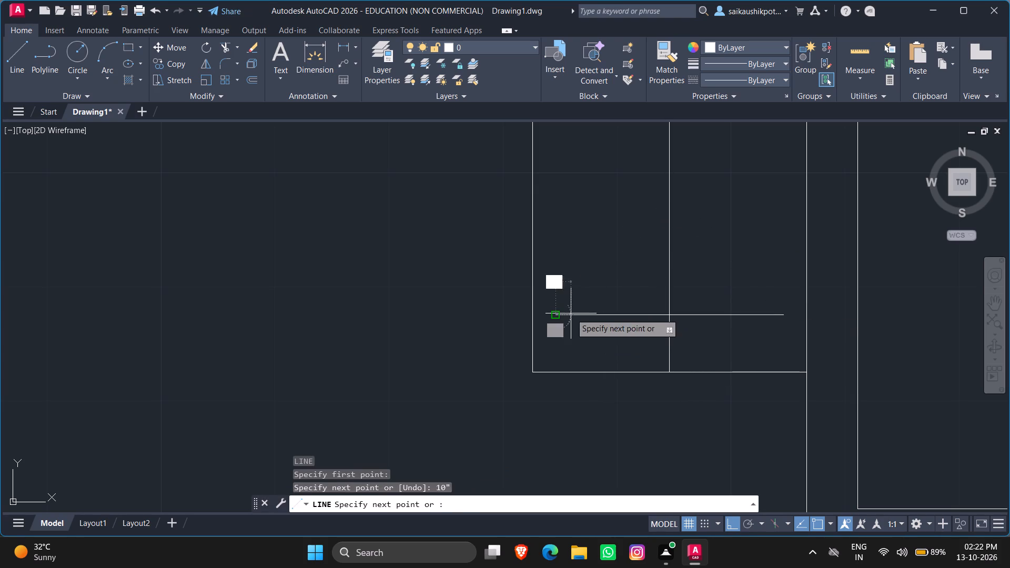
{"action": "key", "text": "Escape"}
{"action": "scroll", "coordinate": [581, 348], "scroll_direction": "down", "scroll_amount": 1}
{"action": "scroll", "coordinate": [652, 326], "scroll_direction": "up", "scroll_amount": 1}
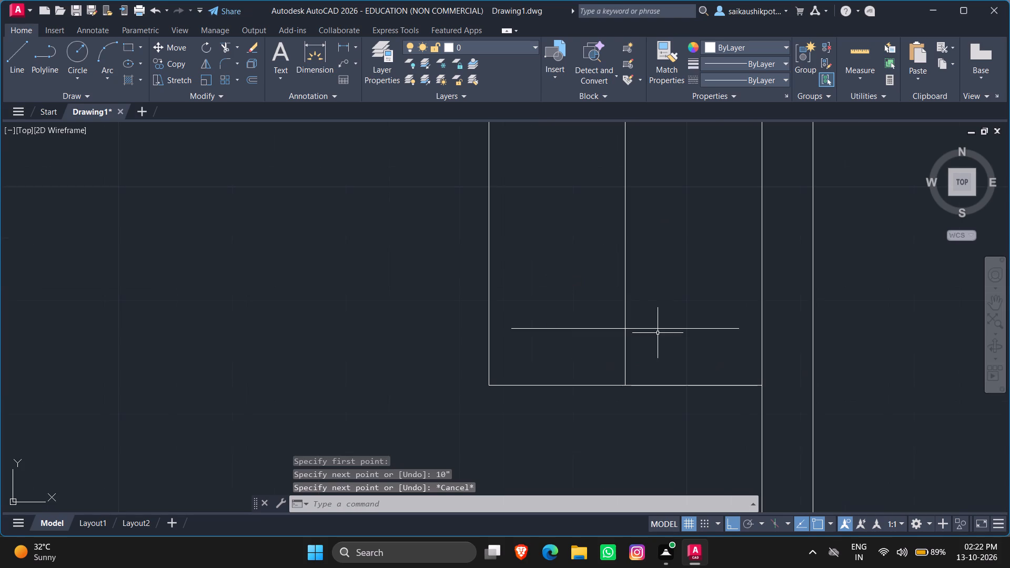
Join the two 10" half-lines across the new strip's centre line into one crossbar.
{"action": "left_click", "coordinate": [655, 326]}
{"action": "left_click", "coordinate": [654, 349]}
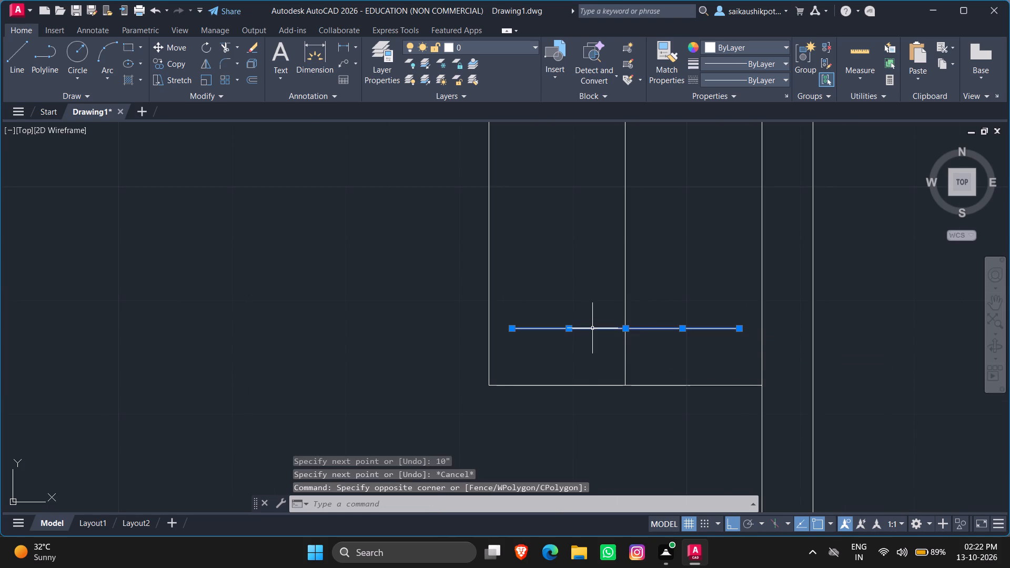
{"action": "left_click", "coordinate": [592, 328]}
{"action": "type", "text": "JOIN"}
{"action": "key", "text": "Return"}
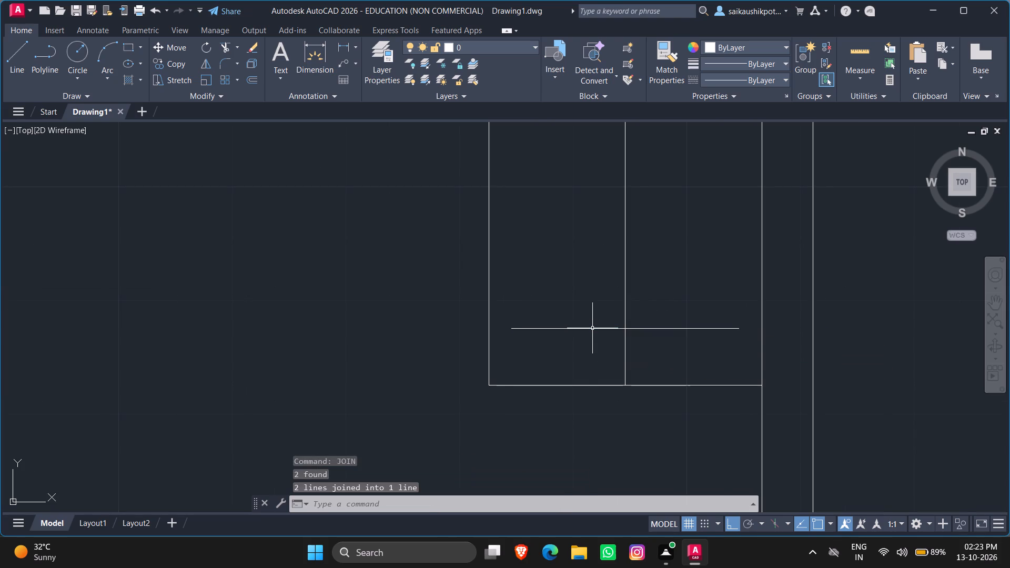
{"action": "key", "text": "Escape"}
{"action": "key", "text": "Escape"}
{"action": "key", "text": "Escape"}
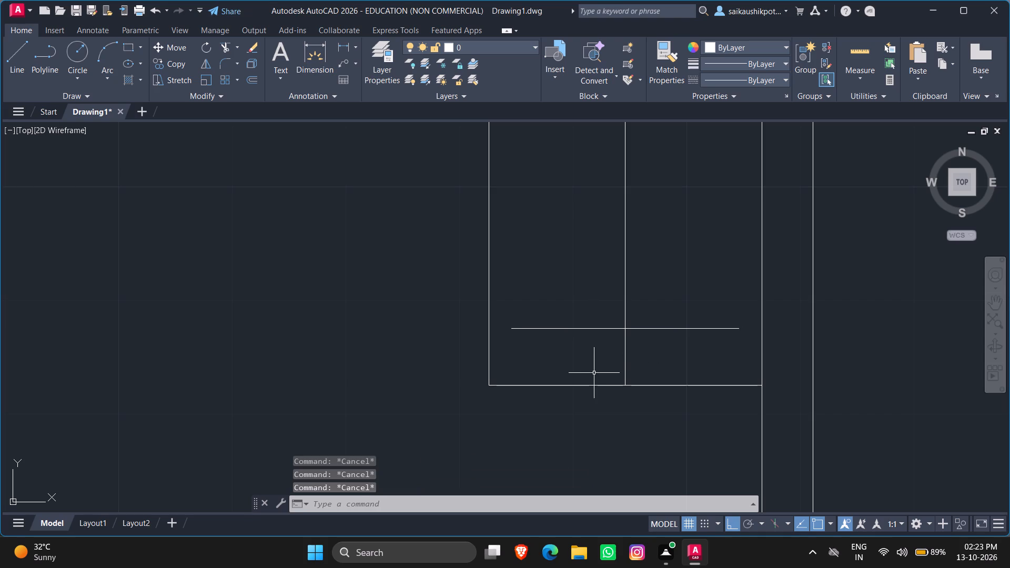
{"action": "key", "text": "Escape"}
{"action": "key", "text": "Escape"}
{"action": "key", "text": "Escape"}
{"action": "key", "text": "Escape"}
{"action": "key", "text": "Escape"}
{"action": "key", "text": "Escape"}
{"action": "key", "text": "Escape"}
Offset the bottom crossbar upward by 5" twice in succession to start the new strip's crossbar series.
{"action": "key", "text": "o"}
{"action": "key", "text": "Return"}
{"action": "type", "text": "5\""}
{"action": "key", "text": "Return"}
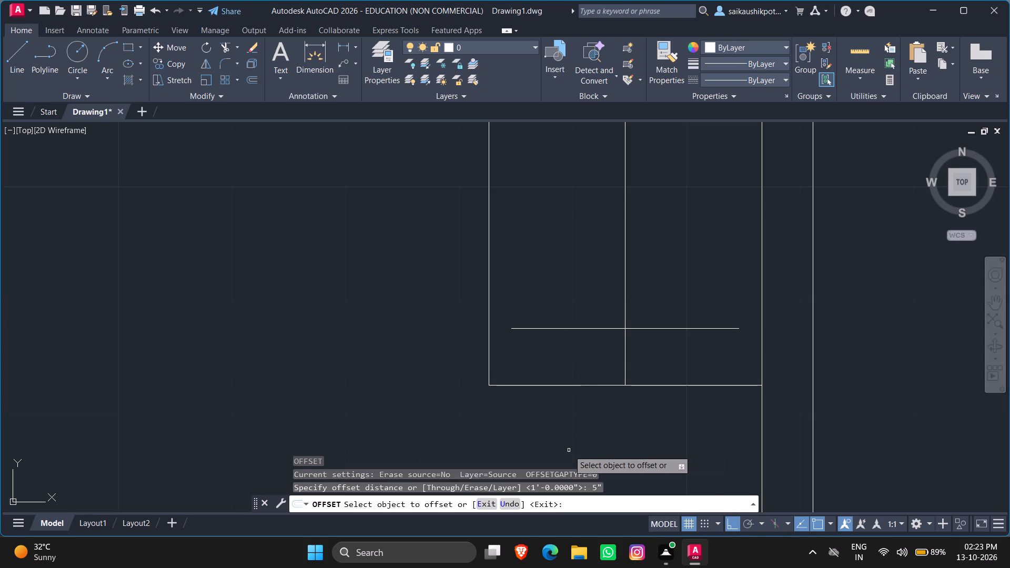
{"action": "scroll", "coordinate": [464, 357], "scroll_direction": "down", "scroll_amount": 2}
{"action": "scroll", "coordinate": [507, 351], "scroll_direction": "up", "scroll_amount": 3}
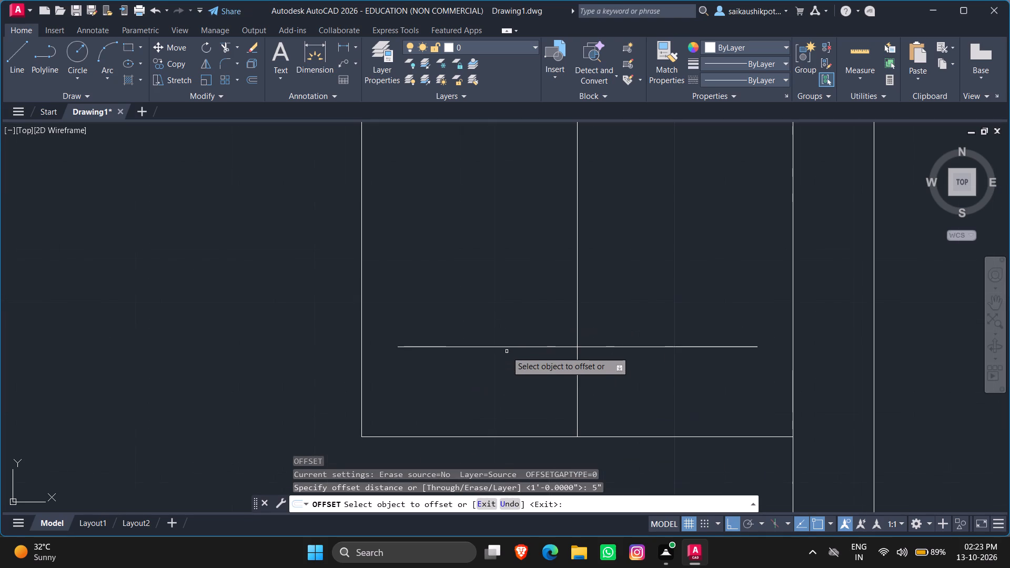
{"action": "left_click", "coordinate": [505, 344]}
{"action": "left_click", "coordinate": [509, 348]}
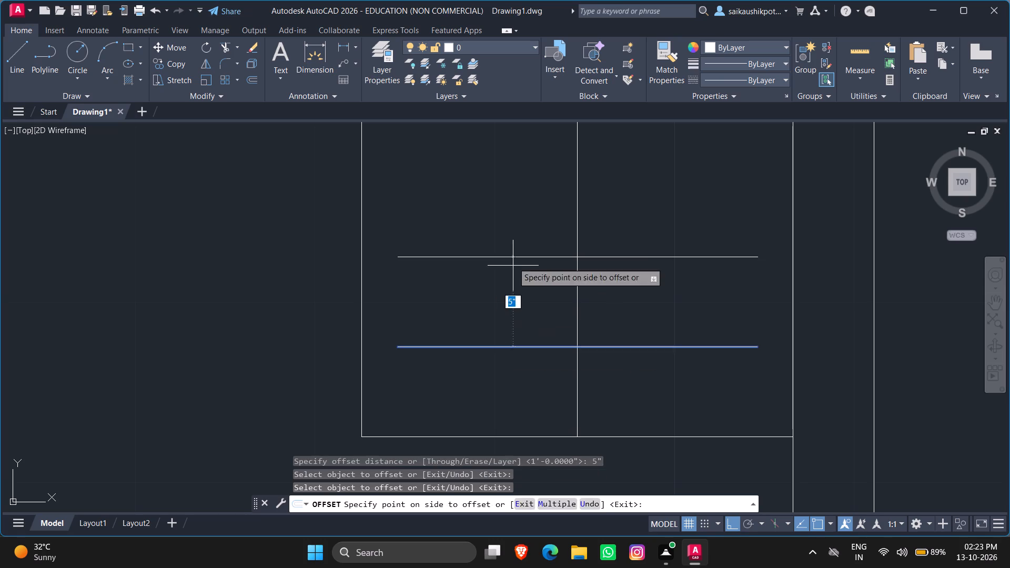
{"action": "left_click", "coordinate": [513, 261]}
{"action": "left_click", "coordinate": [517, 258]}
{"action": "scroll", "coordinate": [516, 316], "scroll_direction": "down", "scroll_amount": 2}
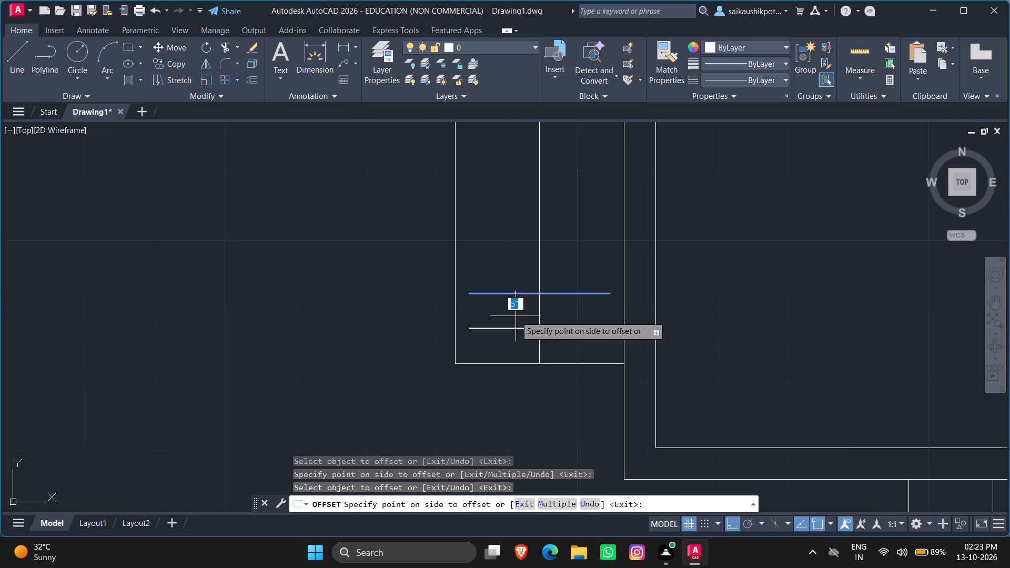
{"action": "left_click", "coordinate": [512, 208]}
{"action": "scroll", "coordinate": [517, 320], "scroll_direction": "down", "scroll_amount": 4}
{"action": "scroll", "coordinate": [512, 319], "scroll_direction": "up", "scroll_amount": 4}
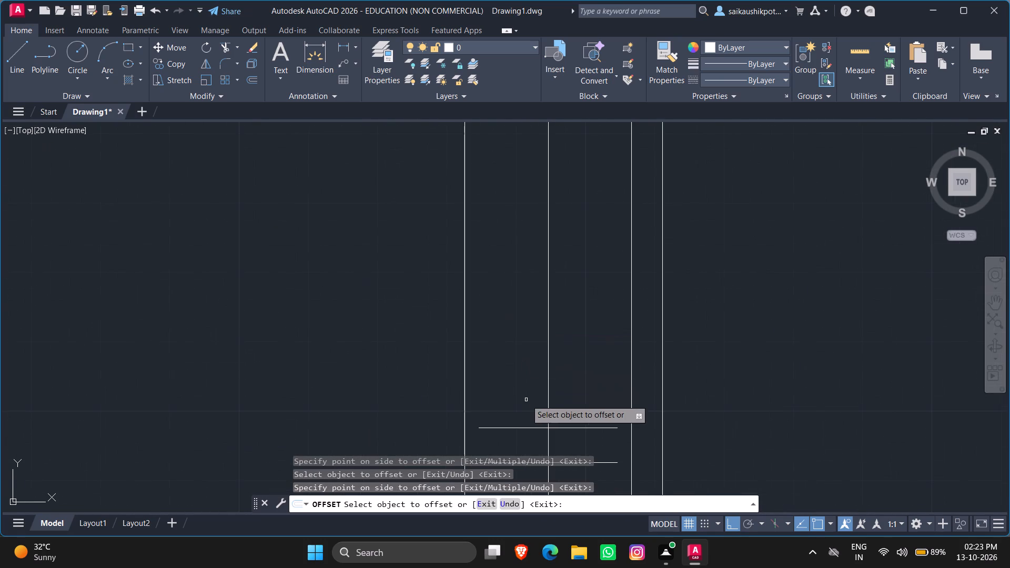
Add six more crossbars up the new strip by repeatedly offsetting the topmost one 5" upward.
{"action": "scroll", "coordinate": [526, 400], "scroll_direction": "down", "scroll_amount": 1}
{"action": "left_click", "coordinate": [526, 417]}
{"action": "left_click", "coordinate": [521, 362]}
{"action": "left_click", "coordinate": [533, 394]}
{"action": "left_click", "coordinate": [530, 336]}
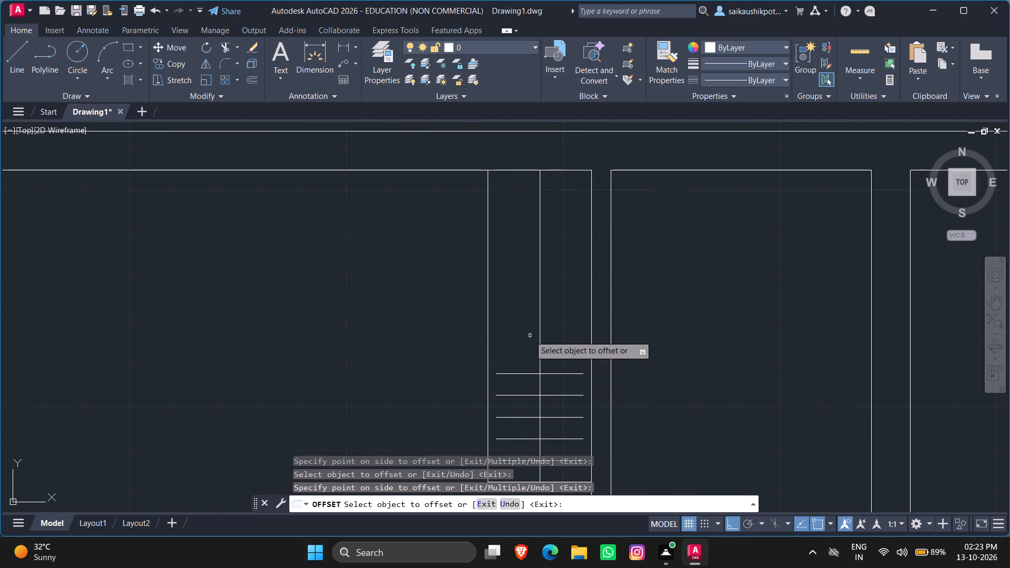
{"action": "left_click", "coordinate": [532, 373]}
{"action": "left_click", "coordinate": [532, 328]}
{"action": "left_click_drag", "start_coordinate": [527, 351], "coordinate": [524, 347]}
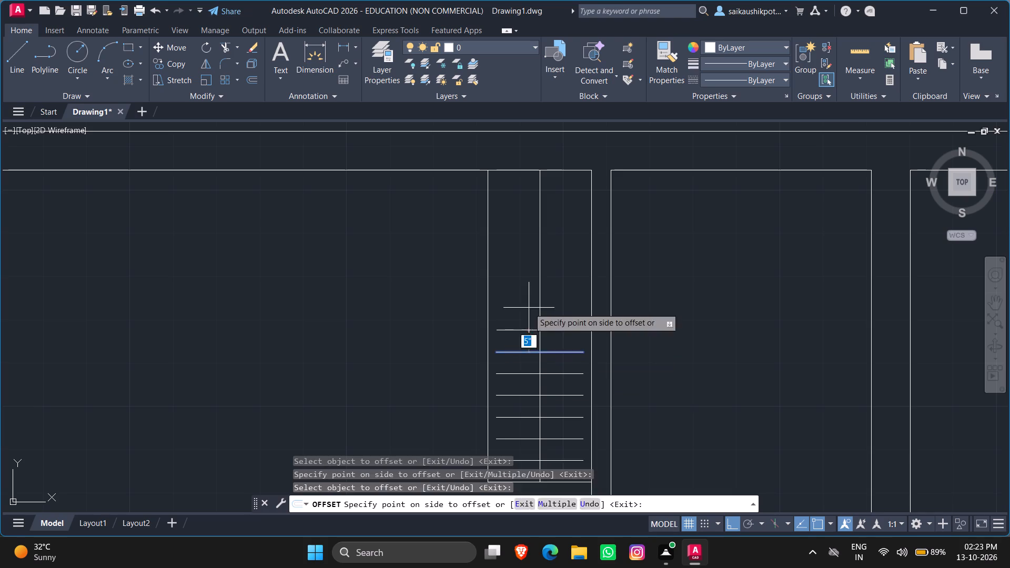
{"action": "left_click", "coordinate": [529, 308]}
{"action": "left_click", "coordinate": [529, 331]}
{"action": "left_click", "coordinate": [533, 280]}
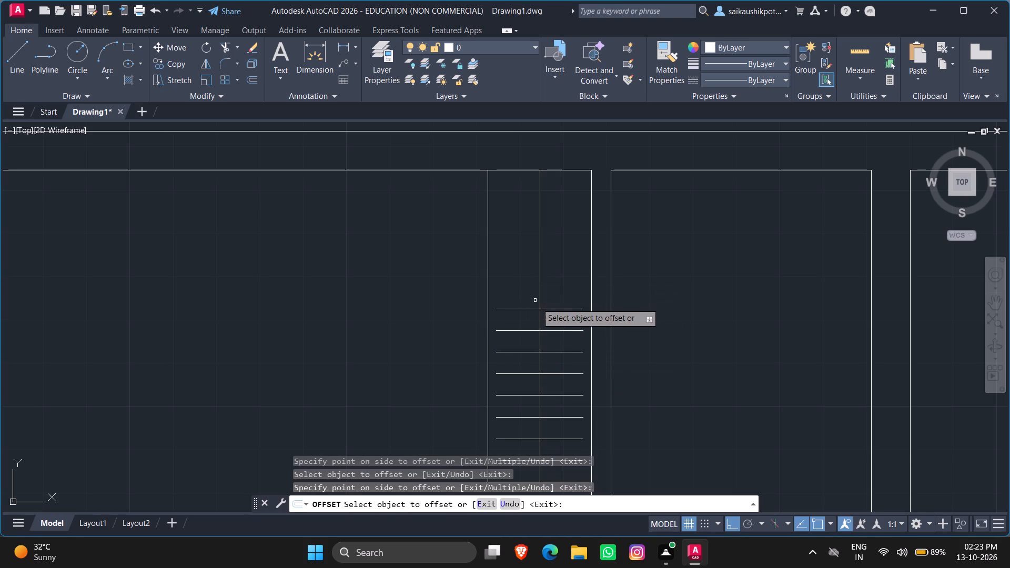
{"action": "left_click", "coordinate": [538, 307]}
{"action": "left_click", "coordinate": [540, 280]}
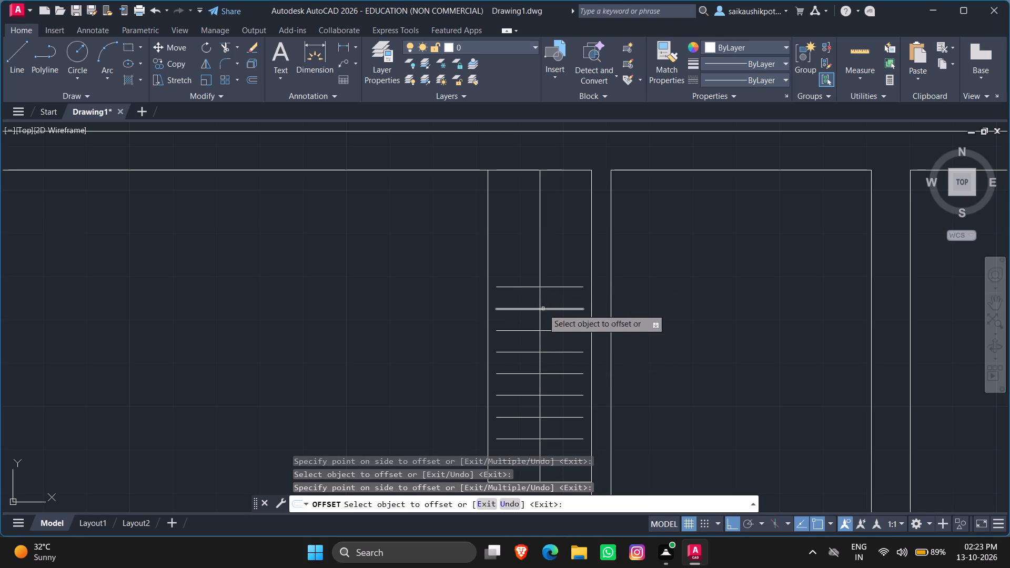
Add five more crossbars at 5" offsets, filling the new strip up to the room's top wall.
{"action": "left_click", "coordinate": [530, 286]}
{"action": "left_click", "coordinate": [534, 229]}
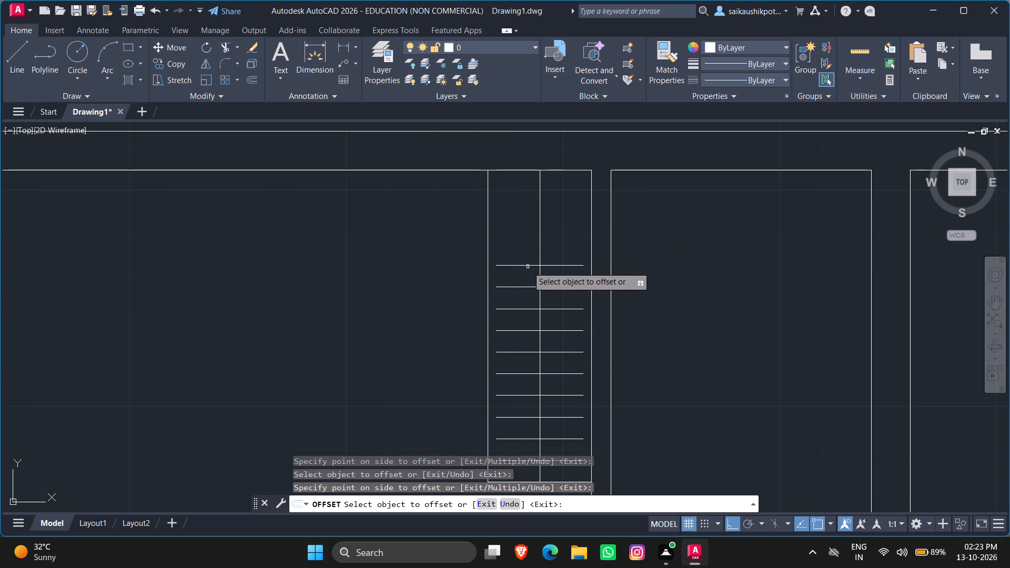
{"action": "left_click", "coordinate": [524, 263]}
{"action": "left_click", "coordinate": [523, 240]}
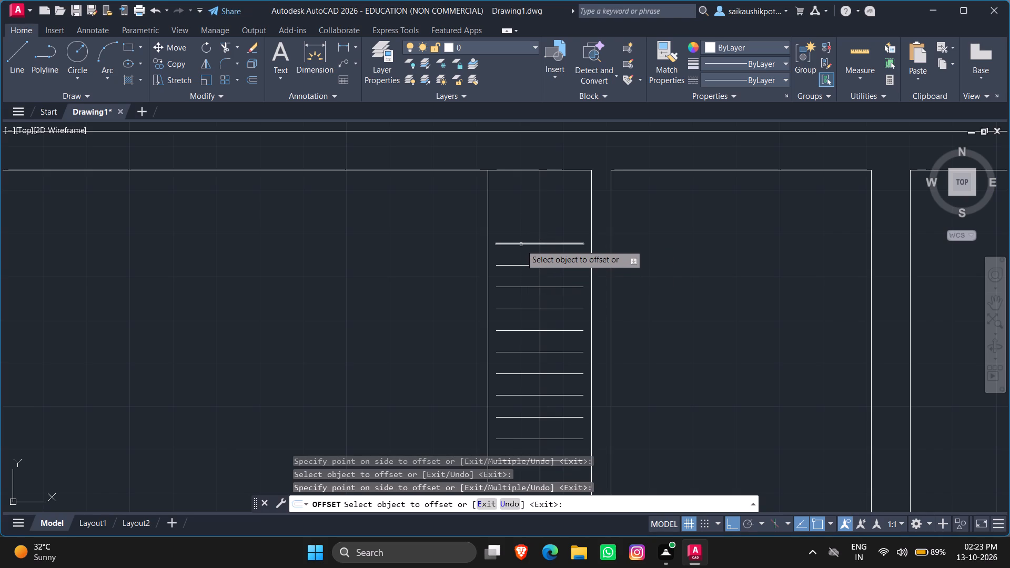
{"action": "left_click", "coordinate": [521, 245]}
{"action": "left_click", "coordinate": [526, 206]}
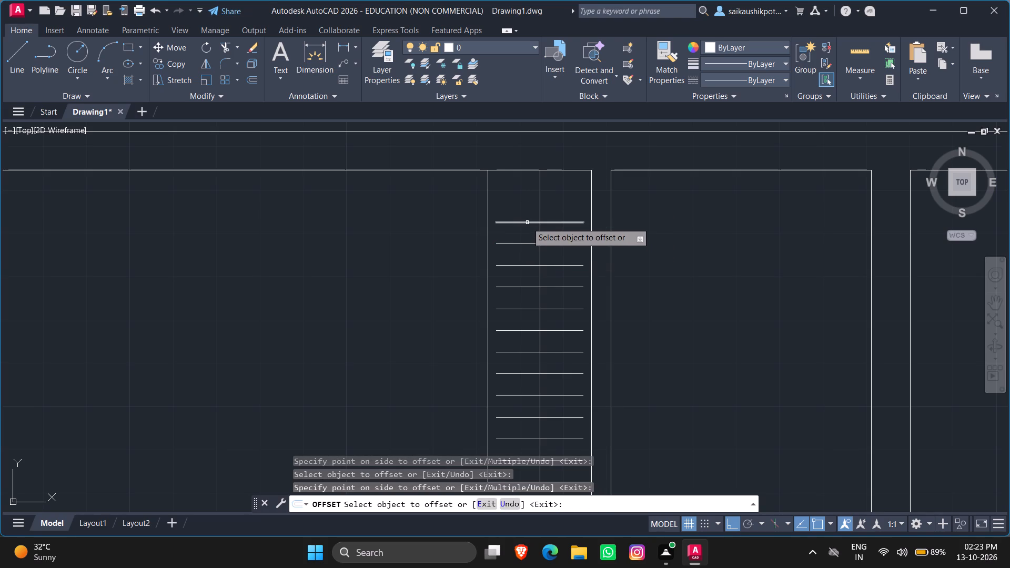
{"action": "left_click", "coordinate": [527, 222]}
{"action": "left_click", "coordinate": [526, 189]}
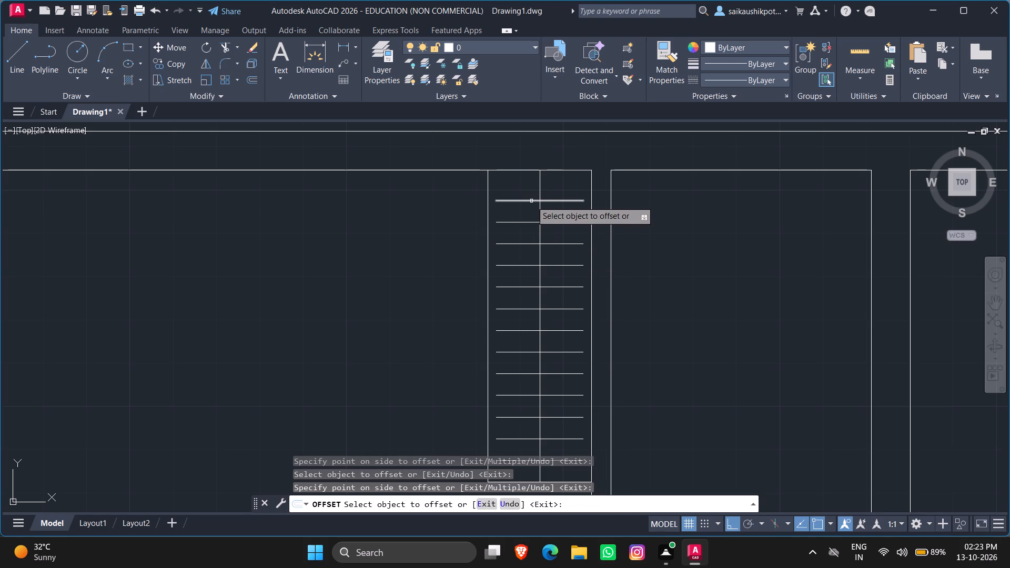
{"action": "left_click", "coordinate": [530, 199]}
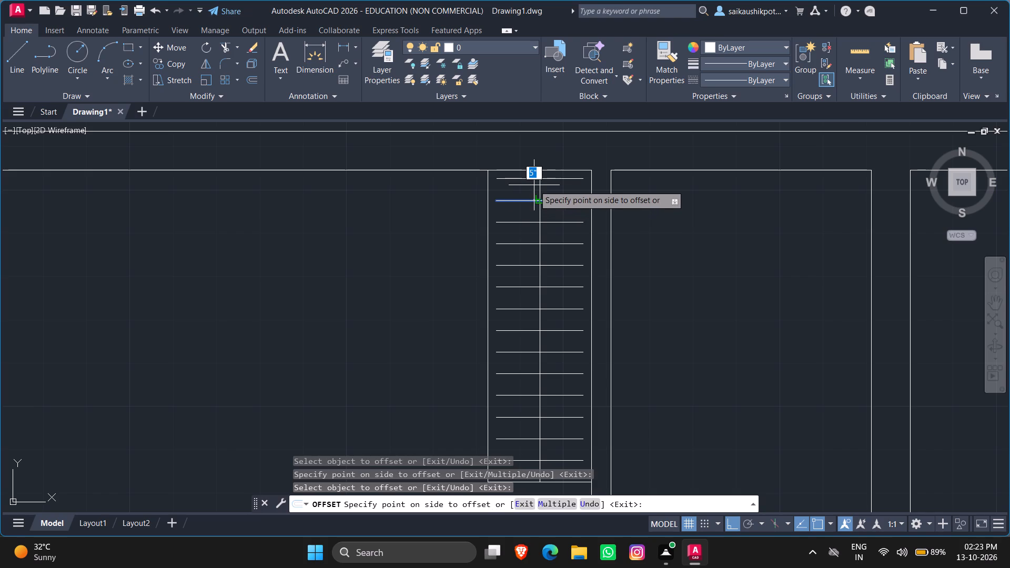
{"action": "left_click", "coordinate": [534, 185]}
{"action": "scroll", "coordinate": [534, 185], "scroll_direction": "down", "scroll_amount": 3}
{"action": "key", "text": "Escape"}
{"action": "key", "text": "Escape"}
{"action": "key", "text": "Escape"}
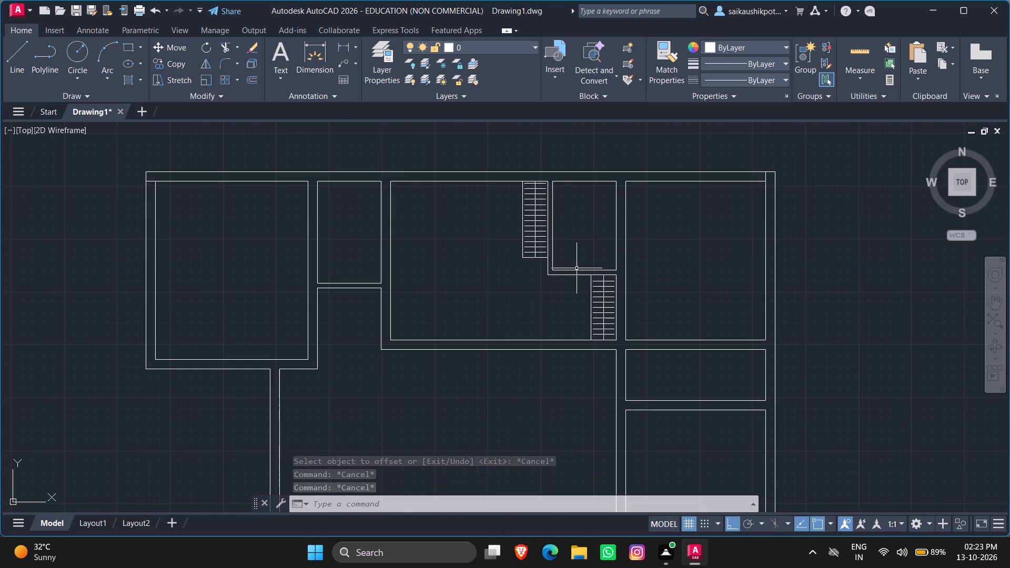
{"action": "key", "text": "Escape"}
{"action": "key", "text": "Escape"}
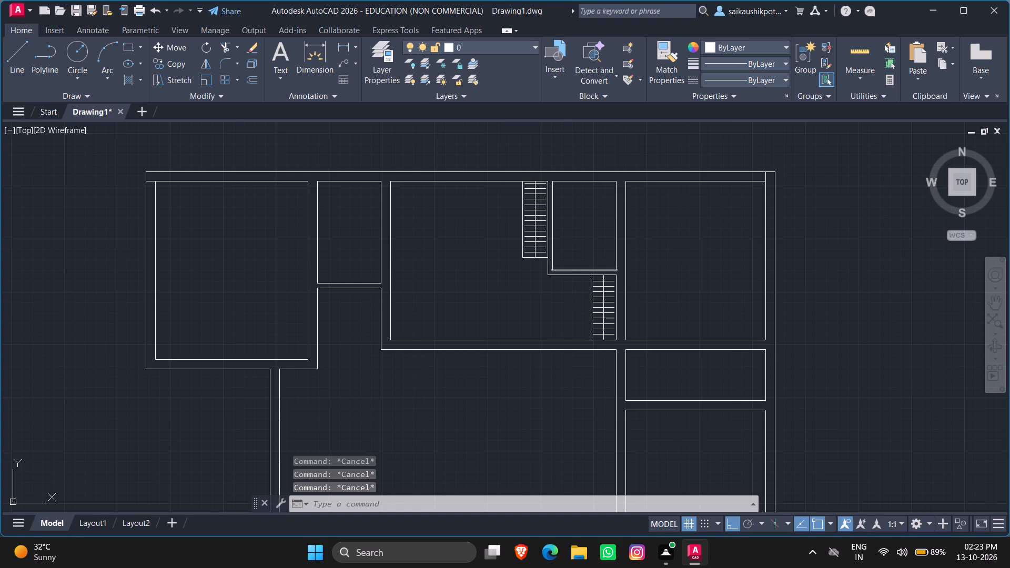
Trim the leftover wall line across the outer wall thickness at the plan's upper-left corner.
{"action": "key", "text": "Escape"}
{"action": "type", "text": "TR"}
{"action": "key", "text": "Return"}
{"action": "key", "text": "Return"}
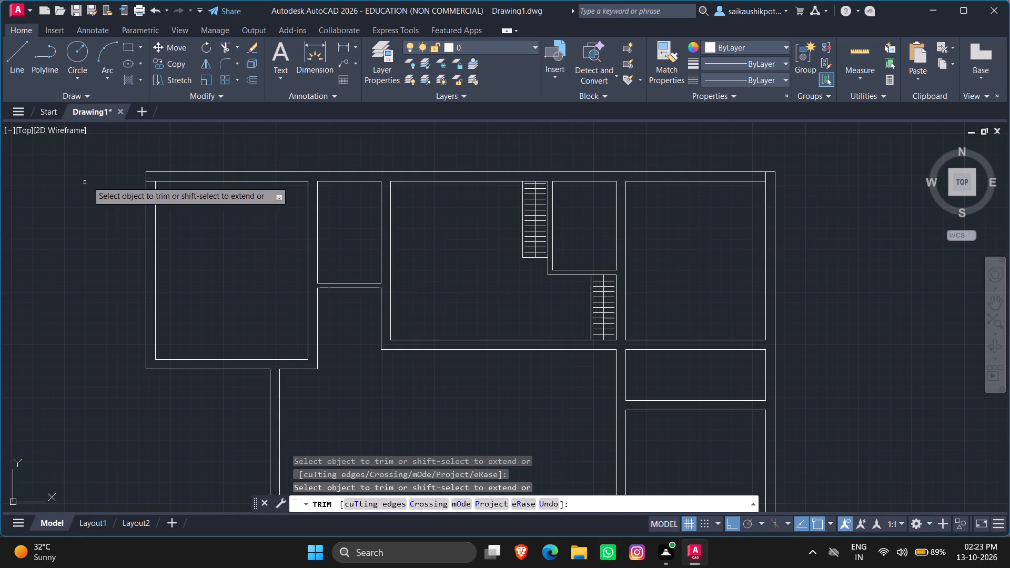
{"action": "scroll", "coordinate": [148, 180], "scroll_direction": "up", "scroll_amount": 2}
{"action": "left_click_drag", "start_coordinate": [154, 175], "coordinate": [153, 208]}
{"action": "key", "text": "Escape"}
{"action": "key", "text": "Escape"}
{"action": "scroll", "coordinate": [360, 242], "scroll_direction": "down", "scroll_amount": 4}
{"action": "key", "text": "Escape"}
{"action": "scroll", "coordinate": [516, 286], "scroll_direction": "up", "scroll_amount": 3}
{"action": "scroll", "coordinate": [531, 250], "scroll_direction": "down", "scroll_amount": 1}
{"action": "scroll", "coordinate": [462, 251], "scroll_direction": "up", "scroll_amount": 1}
{"action": "key", "text": "Escape"}
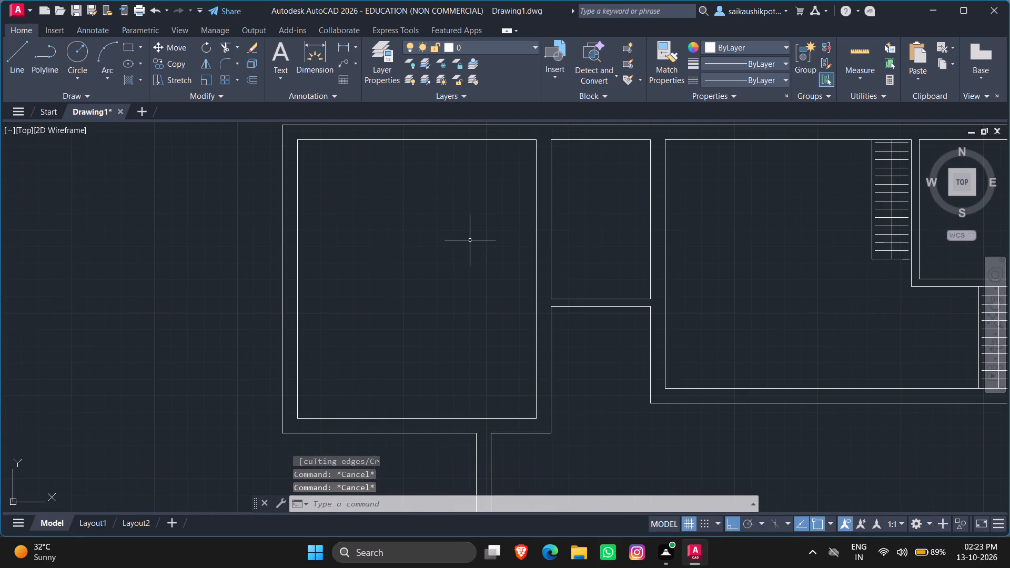
{"action": "key", "text": "Escape"}
{"action": "key", "text": "Escape"}
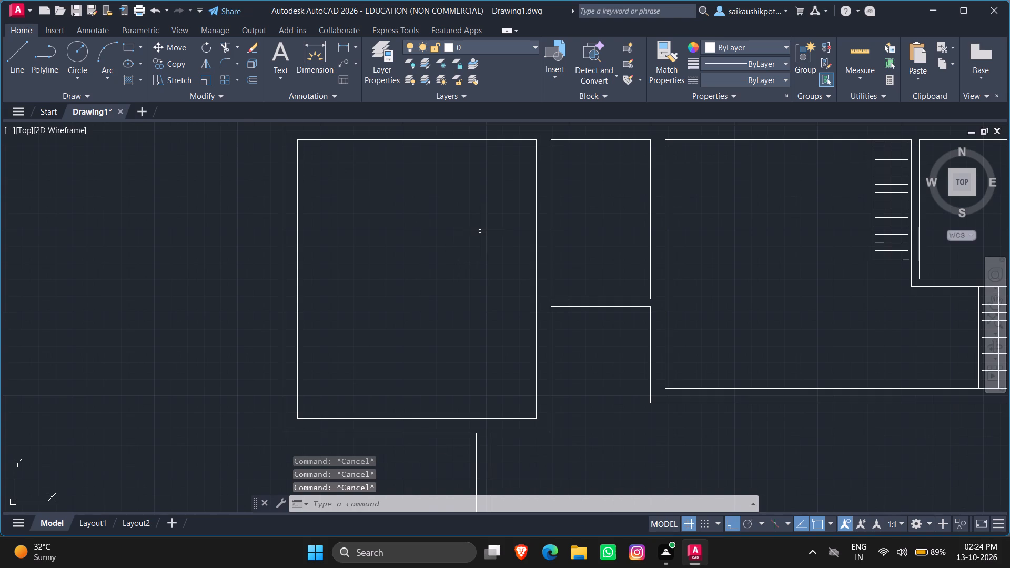
Offset the left room's inner right wall line 2' into the room.
{"action": "key", "text": "o"}
{"action": "key", "text": "Return"}
{"action": "type", "text": "2'"}
{"action": "key", "text": "Return"}
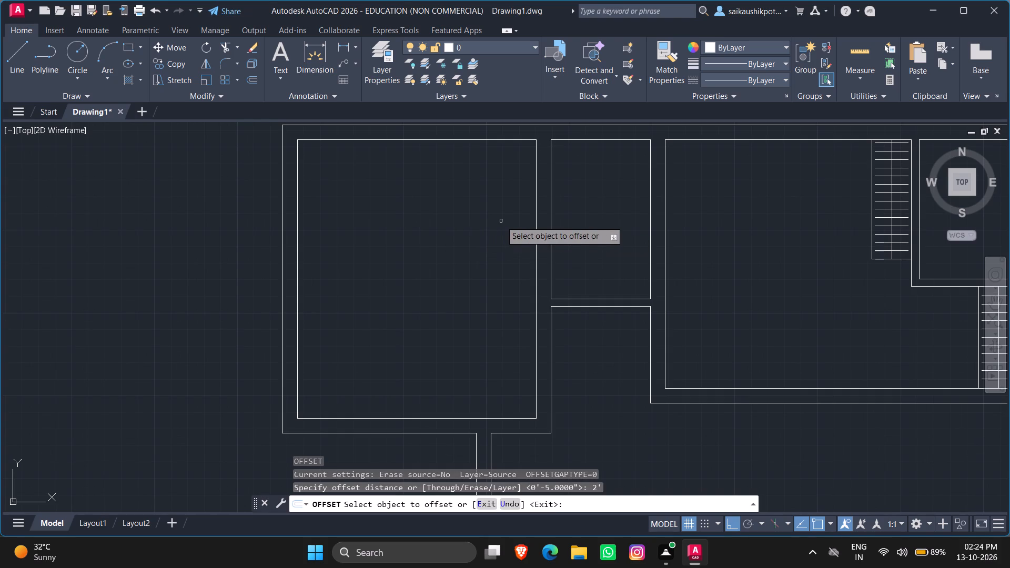
{"action": "left_click", "coordinate": [534, 245]}
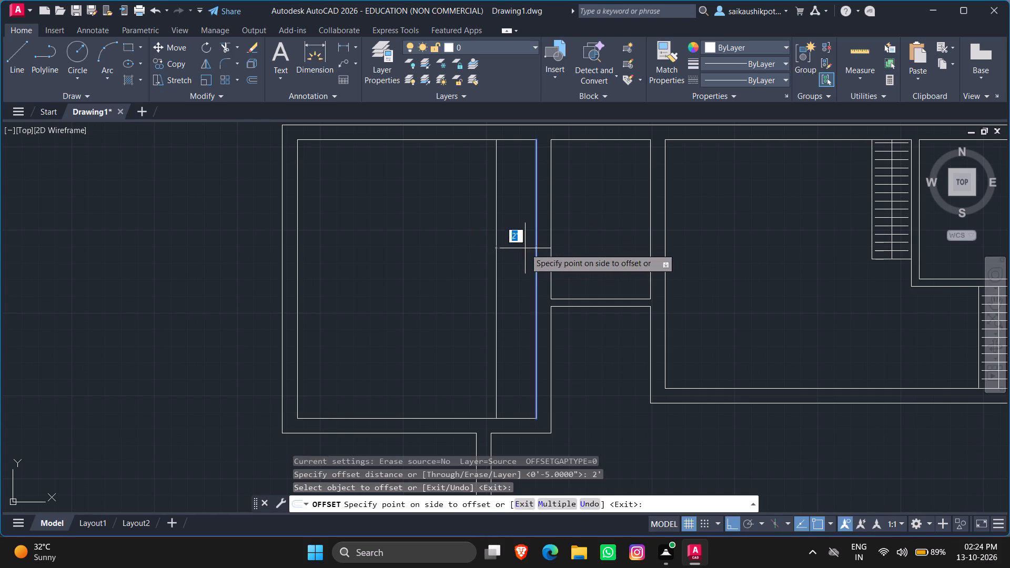
{"action": "left_click", "coordinate": [524, 248]}
{"action": "key", "text": "Escape"}
{"action": "key", "text": "Escape"}
{"action": "key", "text": "Escape"}
{"action": "key", "text": "Escape"}
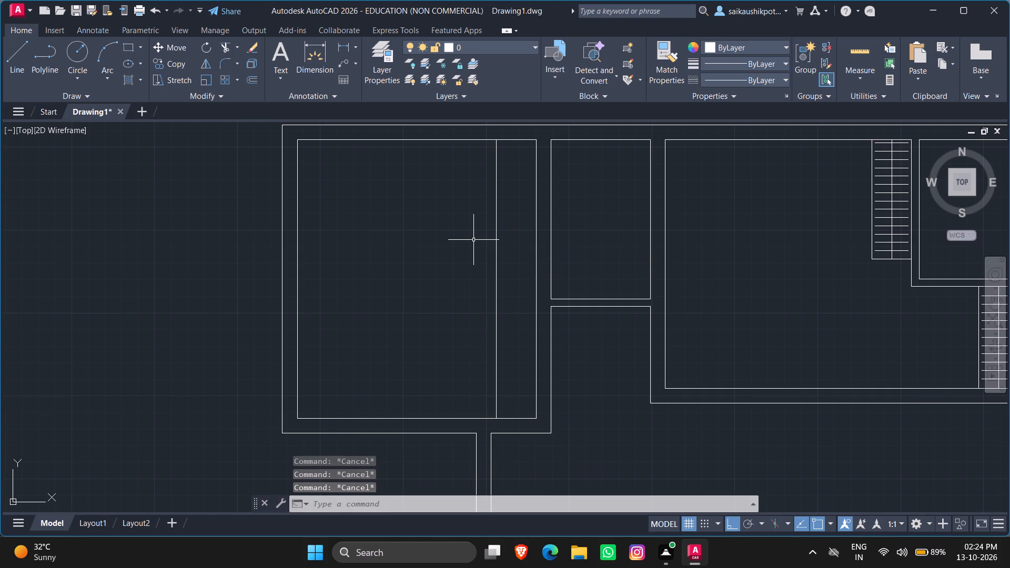
{"action": "key", "text": "Escape"}
{"action": "key", "text": "Escape"}
Offset the left room's inner top wall line 6' downward into the room.
{"action": "key", "text": "o"}
{"action": "key", "text": "Return"}
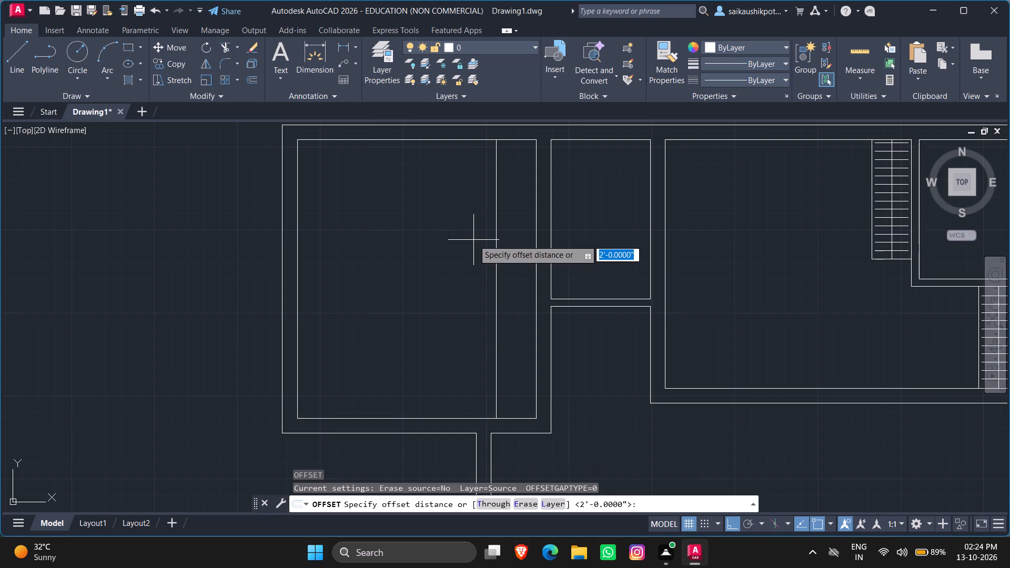
{"action": "type", "text": "6'"}
{"action": "key", "text": "Return"}
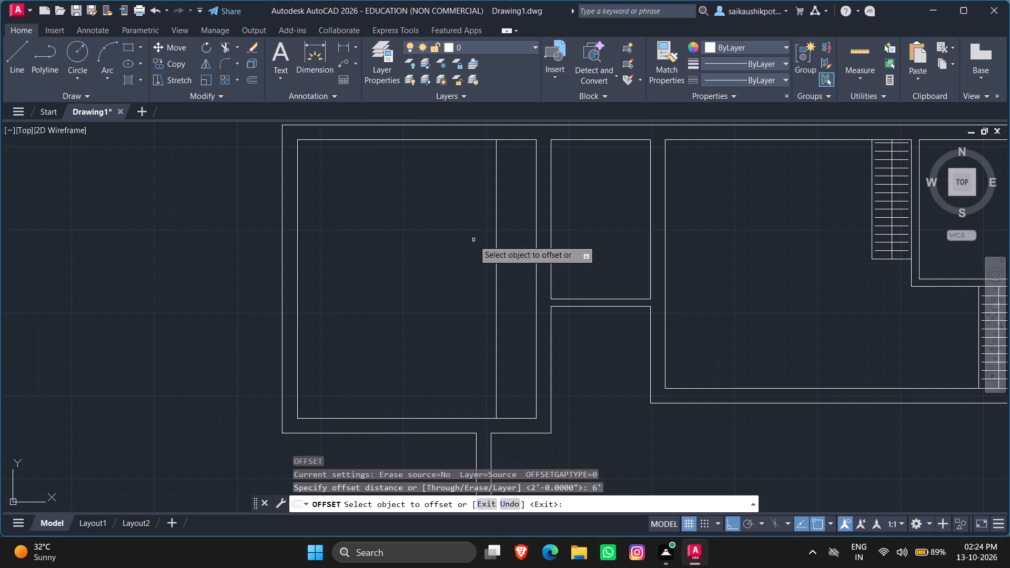
{"action": "left_click", "coordinate": [445, 139]}
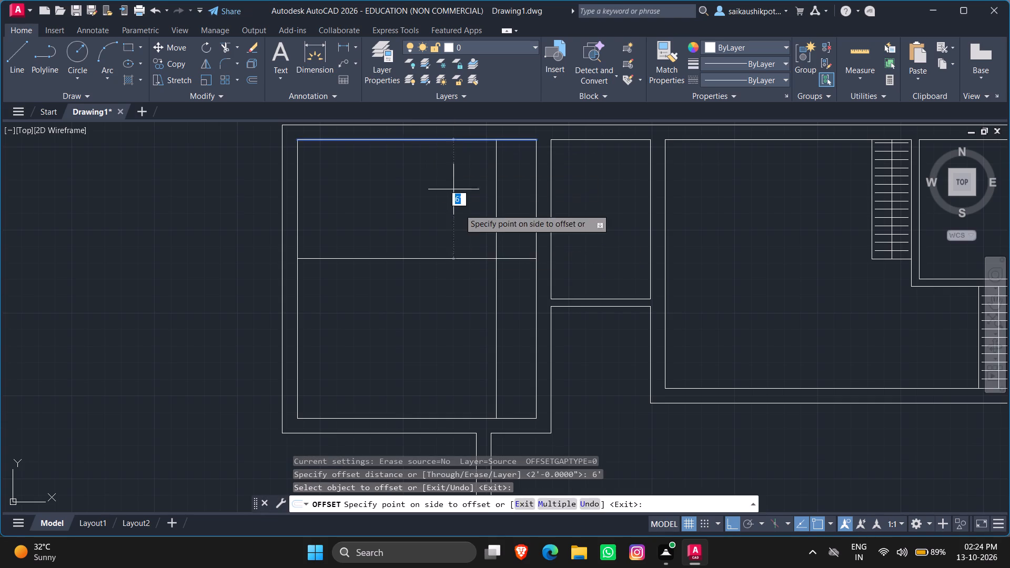
{"action": "left_click", "coordinate": [468, 239]}
{"action": "key", "text": "Escape"}
{"action": "key", "text": "Escape"}
Trim the two offset lines past their intersection, leaving a 2' by 6' strip in the left room's upper-right corner.
{"action": "type", "text": "TR"}
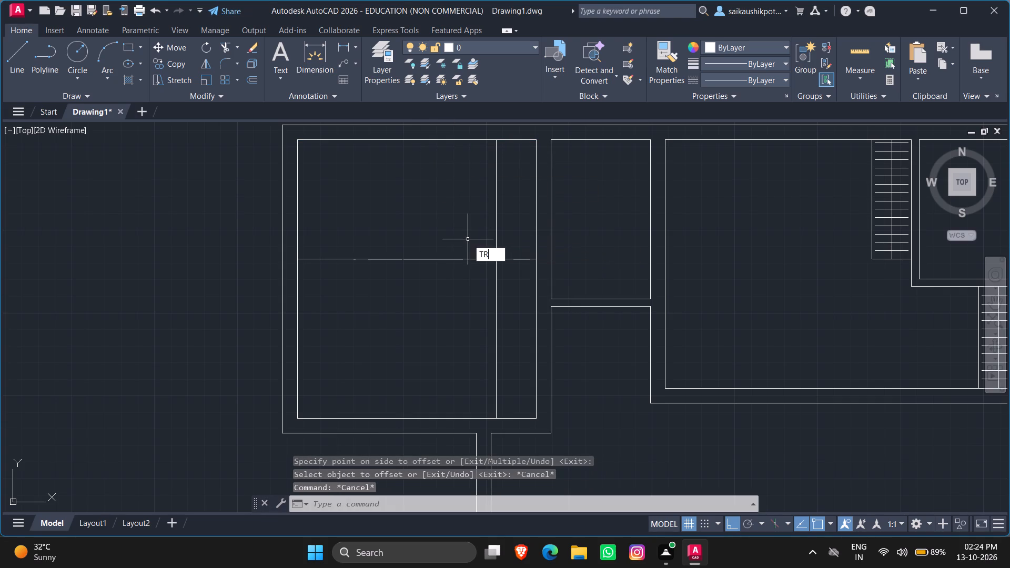
{"action": "key", "text": "Return"}
{"action": "key", "text": "Return"}
{"action": "left_click_drag", "start_coordinate": [503, 296], "coordinate": [437, 234]}
{"action": "key", "text": "Escape"}
{"action": "key", "text": "Escape"}
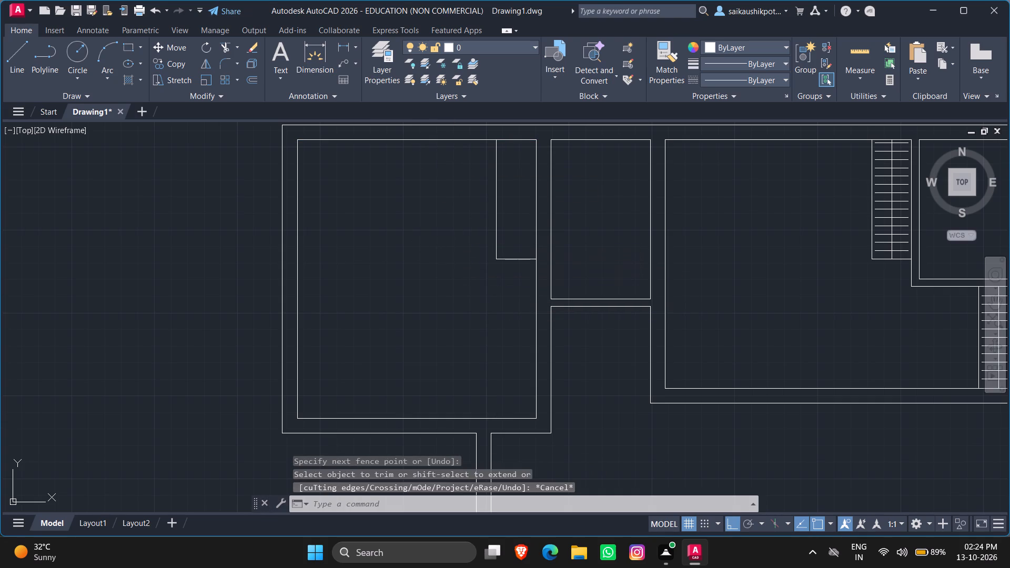
Offset the left room strip's long left edge 1' toward the wall to make the strip's centre line.
{"action": "key", "text": "Escape"}
{"action": "key", "text": "Escape"}
{"action": "key", "text": "Escape"}
{"action": "key", "text": "o"}
{"action": "key", "text": "Return"}
{"action": "type", "text": "1'"}
{"action": "key", "text": "Return"}
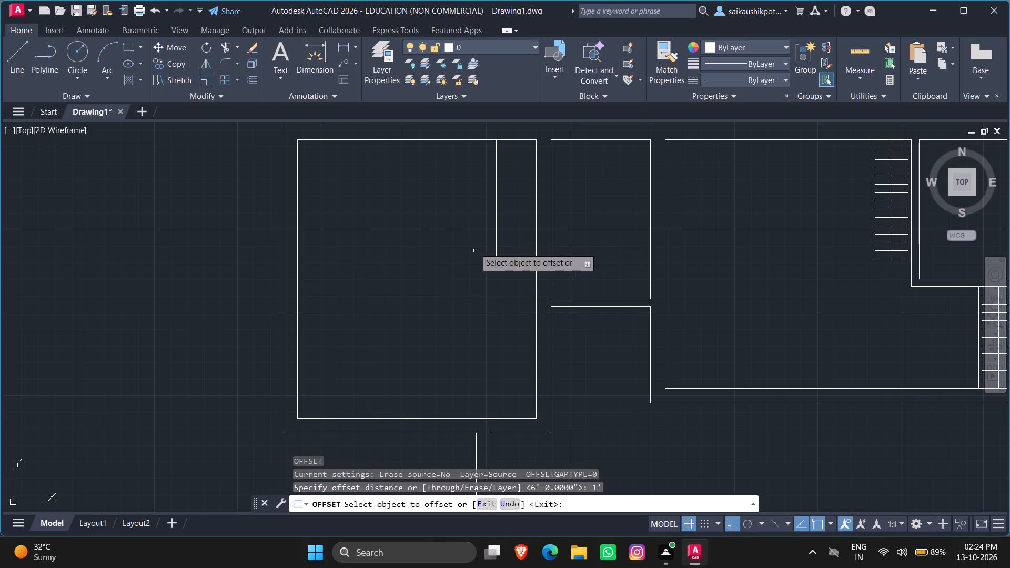
{"action": "left_click", "coordinate": [496, 230]}
{"action": "left_click", "coordinate": [541, 242]}
{"action": "key", "text": "Escape"}
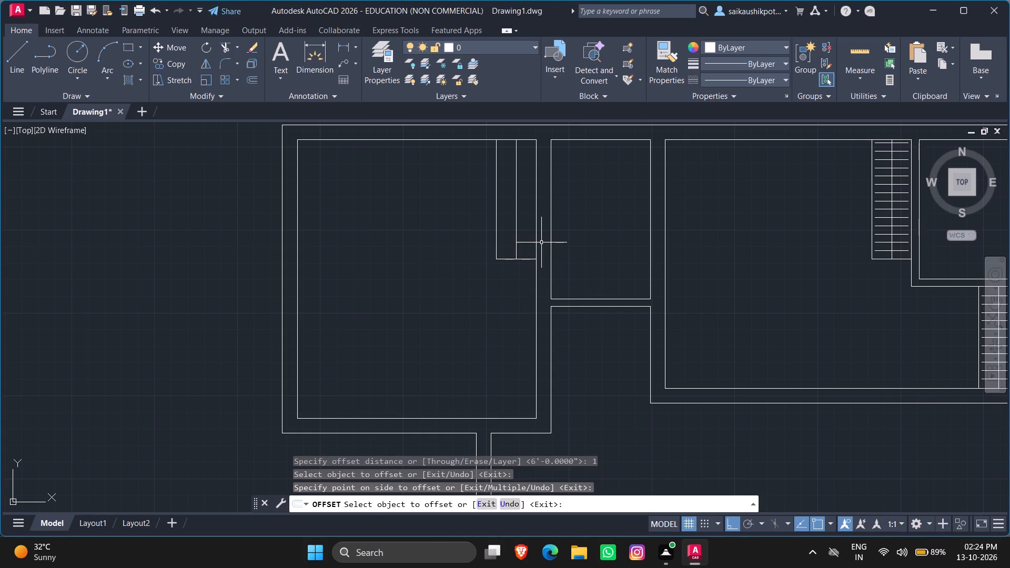
{"action": "key", "text": "Escape"}
{"action": "key", "text": "Escape"}
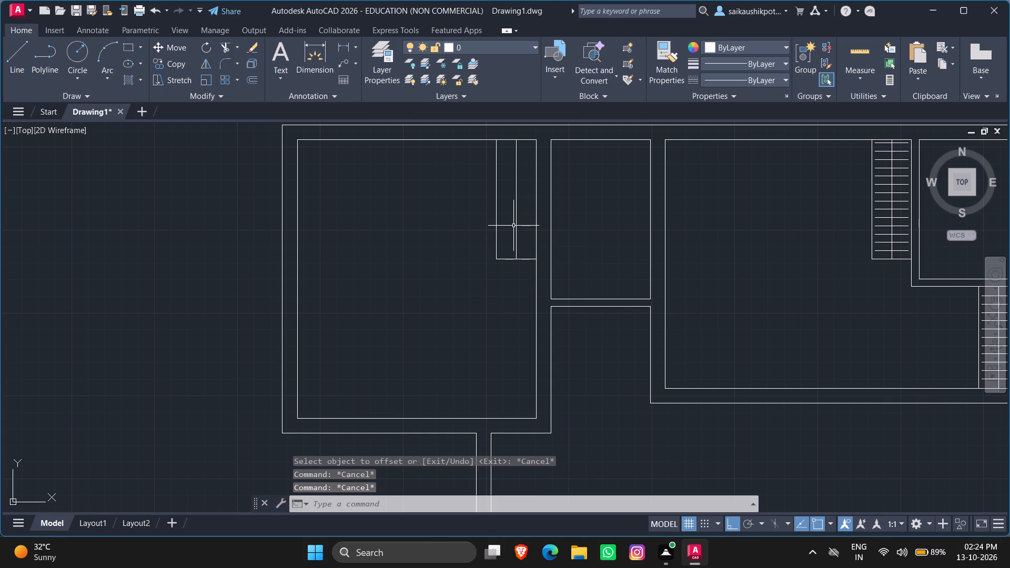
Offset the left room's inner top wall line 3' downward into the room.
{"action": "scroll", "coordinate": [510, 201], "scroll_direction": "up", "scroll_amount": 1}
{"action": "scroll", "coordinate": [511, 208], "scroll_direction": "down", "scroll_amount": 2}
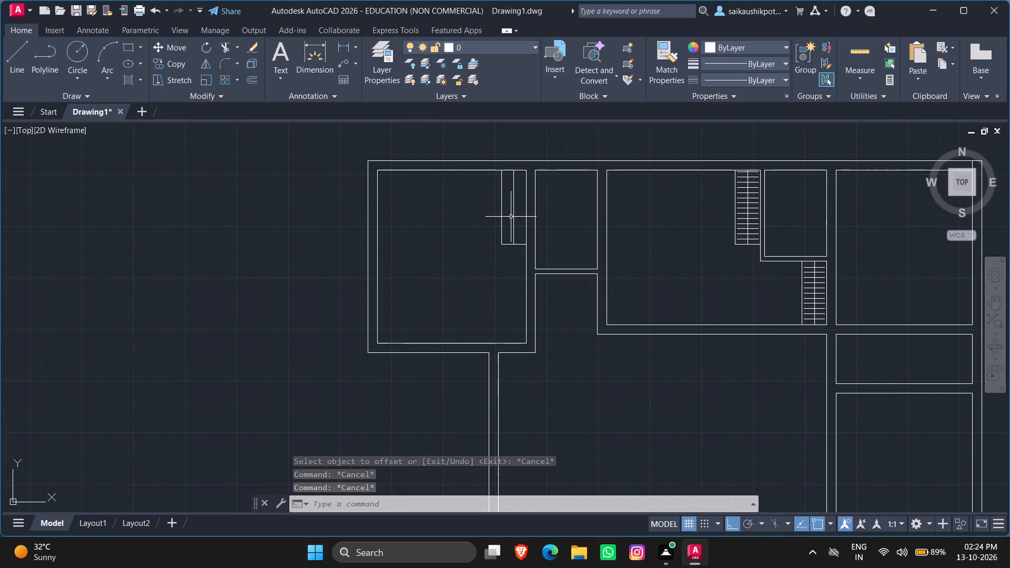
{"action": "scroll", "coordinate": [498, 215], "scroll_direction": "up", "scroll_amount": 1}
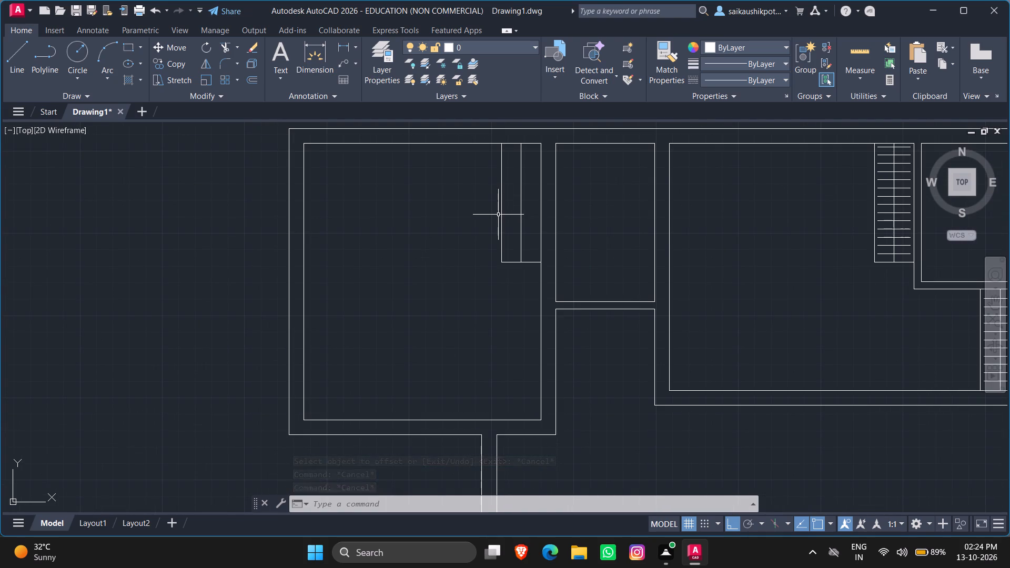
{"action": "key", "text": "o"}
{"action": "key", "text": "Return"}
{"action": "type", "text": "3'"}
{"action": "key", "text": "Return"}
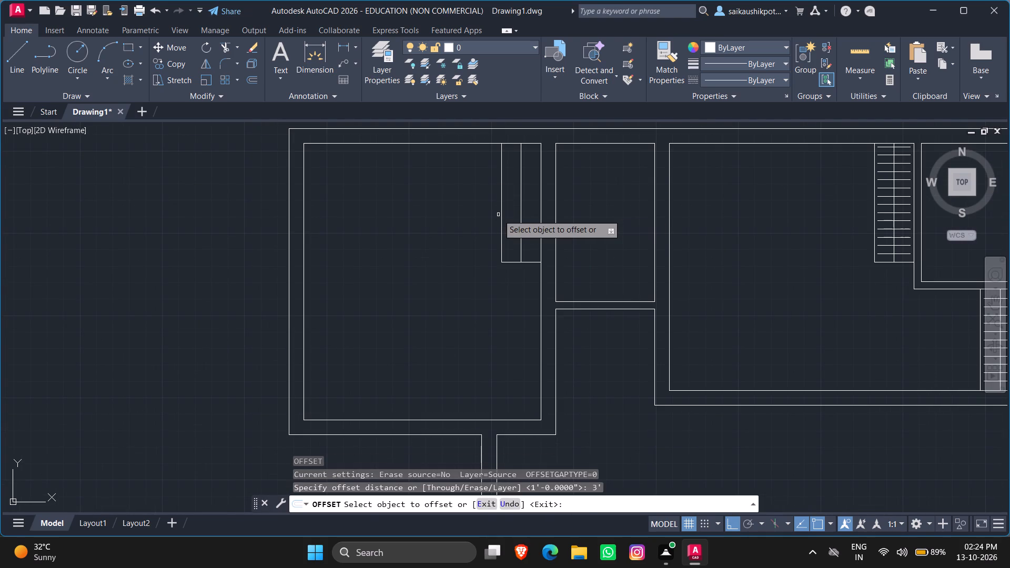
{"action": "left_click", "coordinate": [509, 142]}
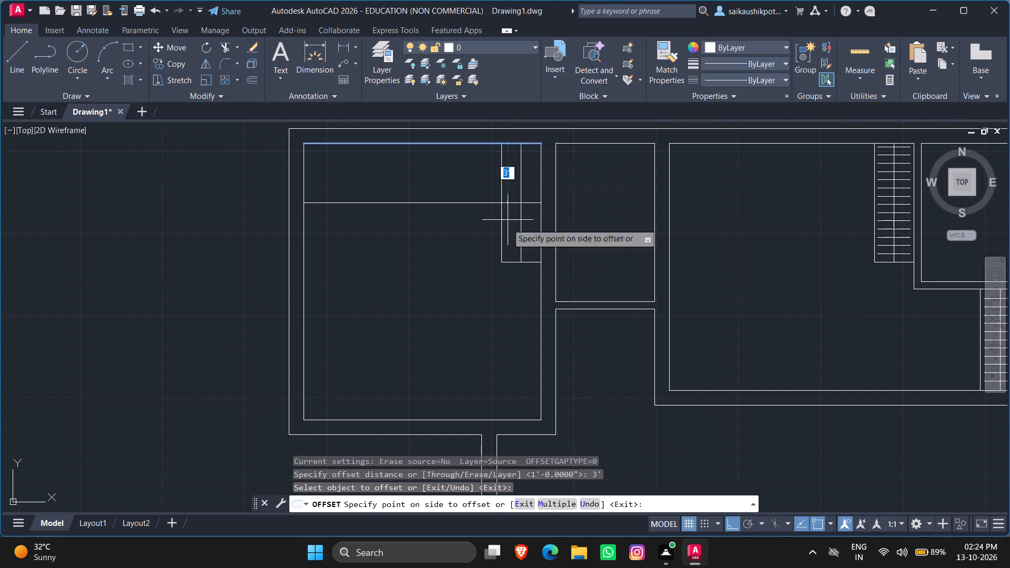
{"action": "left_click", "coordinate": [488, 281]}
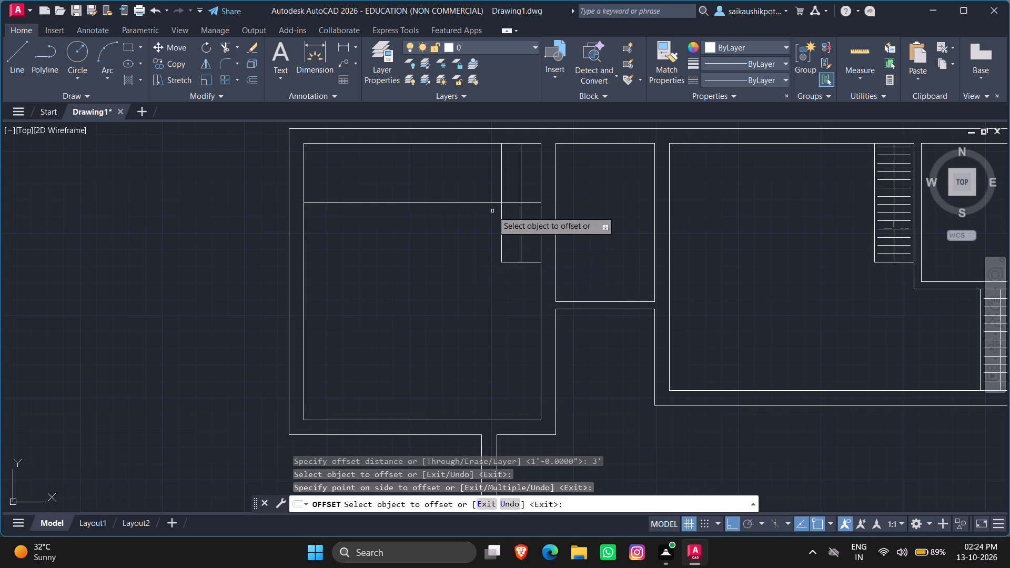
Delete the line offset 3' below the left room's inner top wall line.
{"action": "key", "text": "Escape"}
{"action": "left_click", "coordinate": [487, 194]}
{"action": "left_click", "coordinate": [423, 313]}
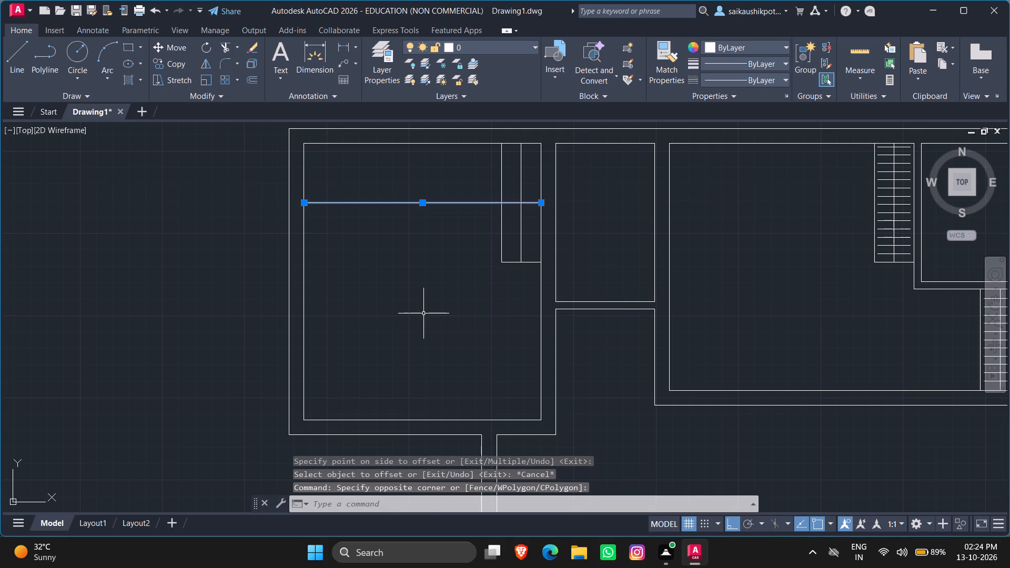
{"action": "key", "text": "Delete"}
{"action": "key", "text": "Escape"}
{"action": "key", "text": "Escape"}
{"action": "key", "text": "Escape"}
Offset the left room's inner top wall line 4' downward across the strip.
{"action": "key", "text": "o"}
{"action": "key", "text": "Return"}
{"action": "type", "text": "4'"}
{"action": "key", "text": "Return"}
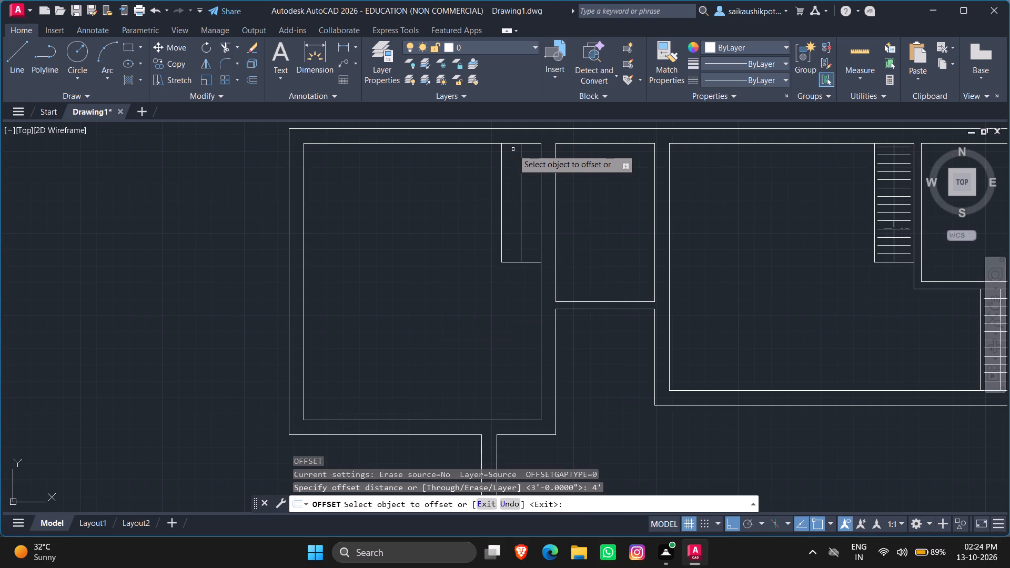
{"action": "left_click", "coordinate": [509, 141]}
{"action": "left_click", "coordinate": [447, 280]}
{"action": "key", "text": "Escape"}
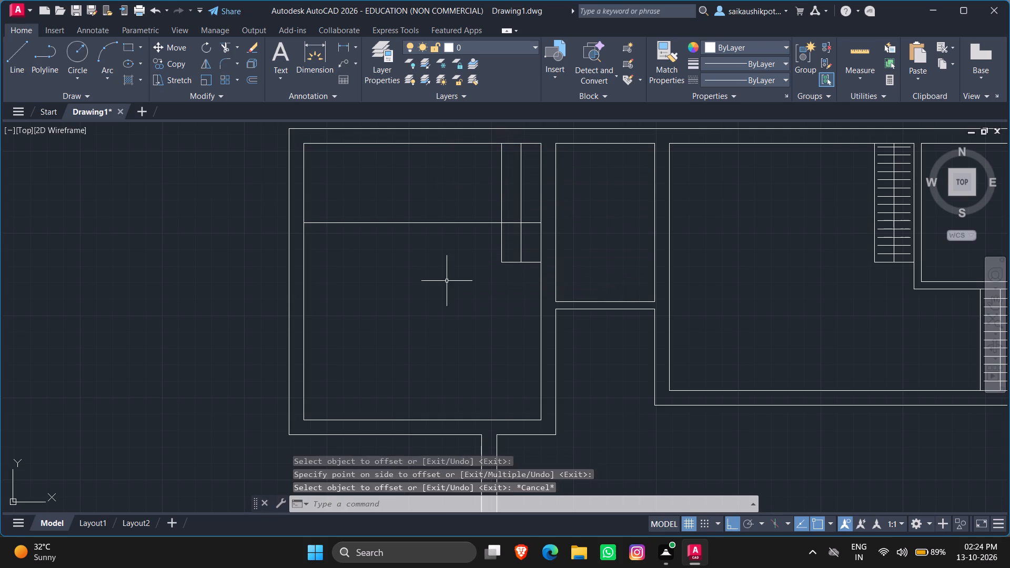
{"action": "key", "text": "Escape"}
{"action": "key", "text": "Escape"}
Trim the 4' offset line outside the strip, keeping only the part across the strip's width.
{"action": "type", "text": "TR"}
{"action": "key", "text": "Return"}
{"action": "key", "text": "Return"}
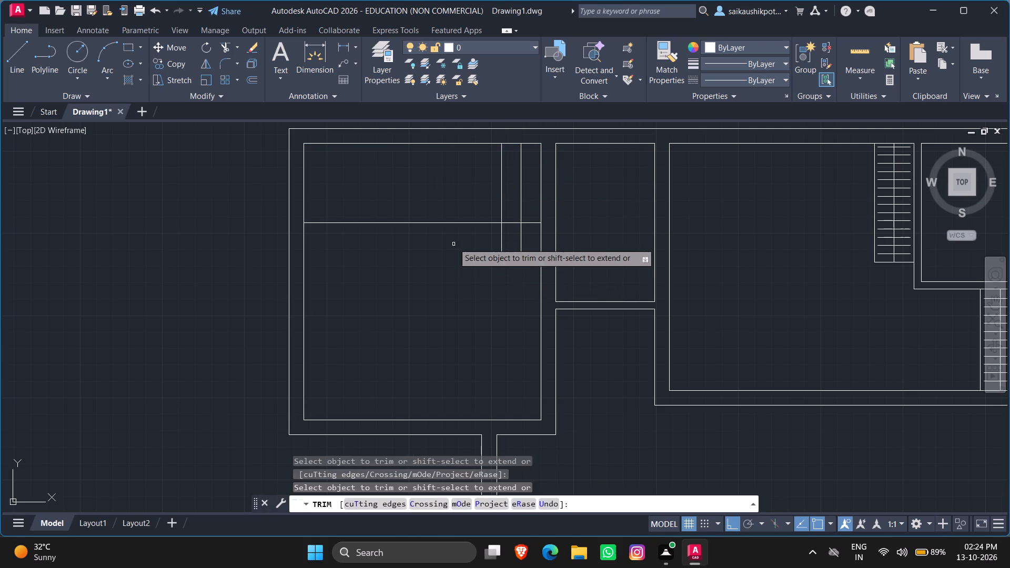
{"action": "left_click", "coordinate": [455, 236]}
{"action": "left_click", "coordinate": [454, 202]}
{"action": "key", "text": "Escape"}
{"action": "key", "text": "Escape"}
{"action": "key", "text": "Escape"}
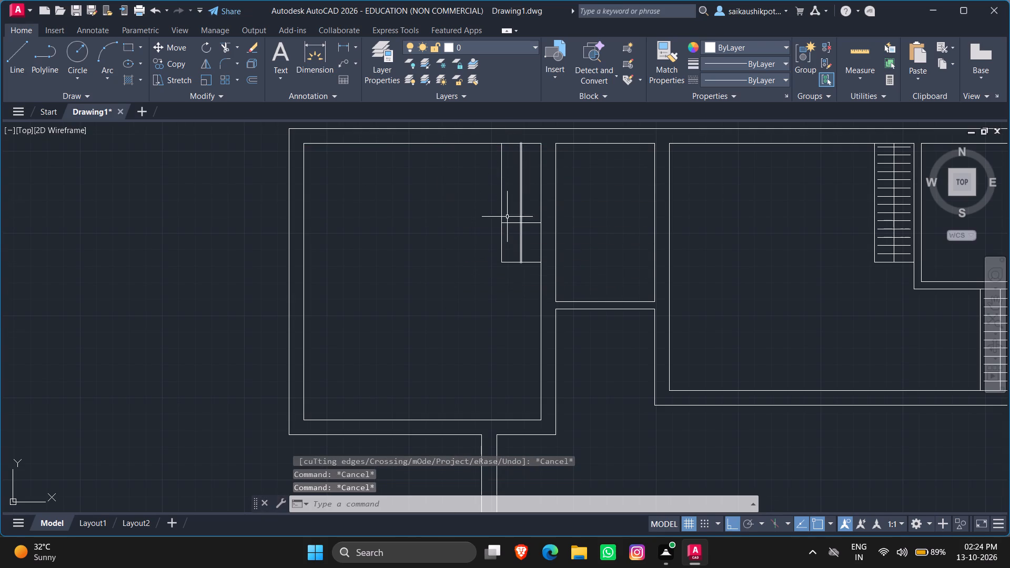
Draw a 10" horizontal line from the strip's centre line toward the right wall, starting 5" below the strip's top edge.
{"action": "scroll", "coordinate": [496, 261], "scroll_direction": "down", "scroll_amount": 2}
{"action": "scroll", "coordinate": [507, 207], "scroll_direction": "up", "scroll_amount": 5}
{"action": "scroll", "coordinate": [484, 226], "scroll_direction": "down", "scroll_amount": 1}
{"action": "key", "text": "l"}
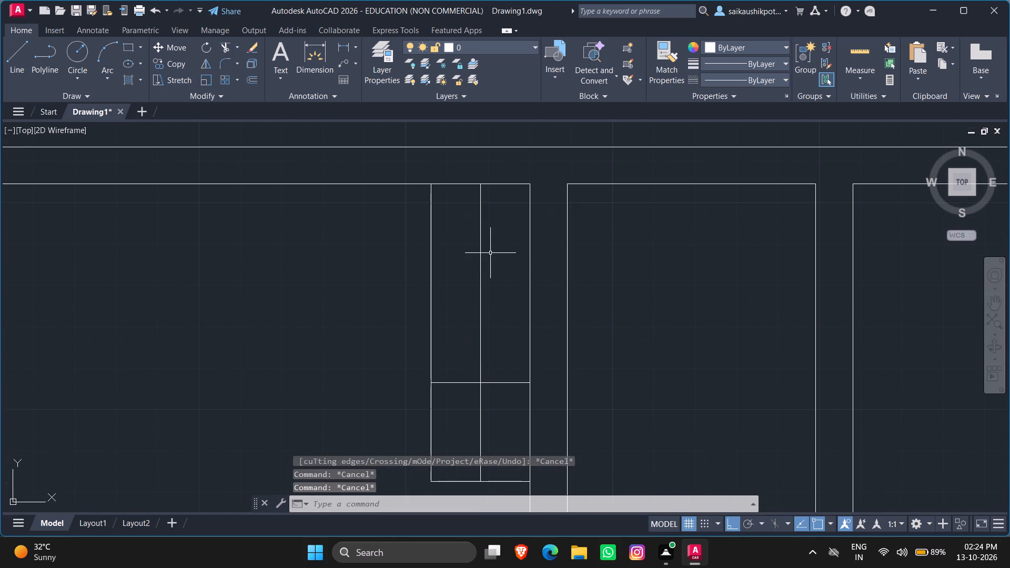
{"action": "key", "text": "Return"}
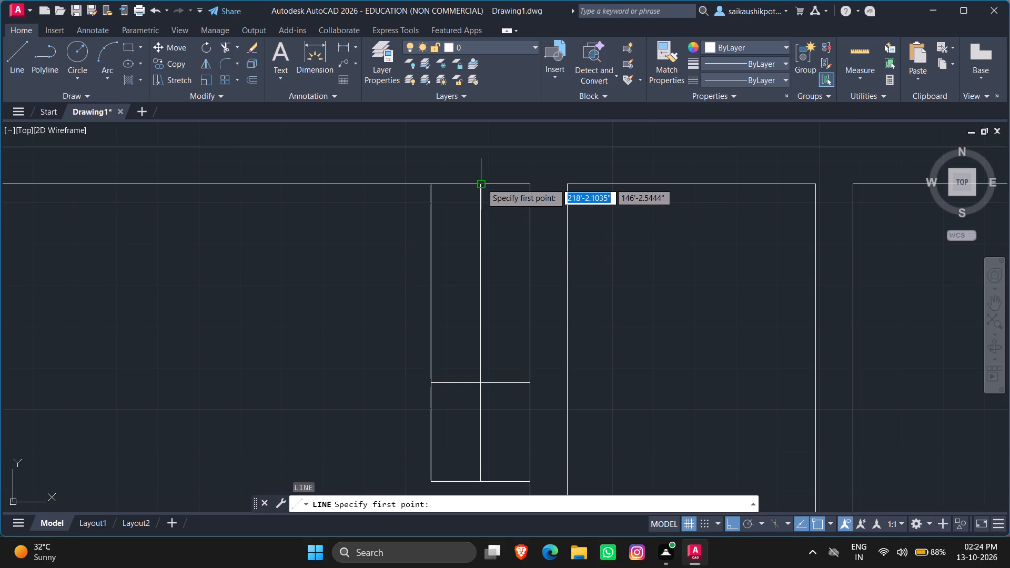
{"action": "type", "text": "5\""}
{"action": "key", "text": "Return"}
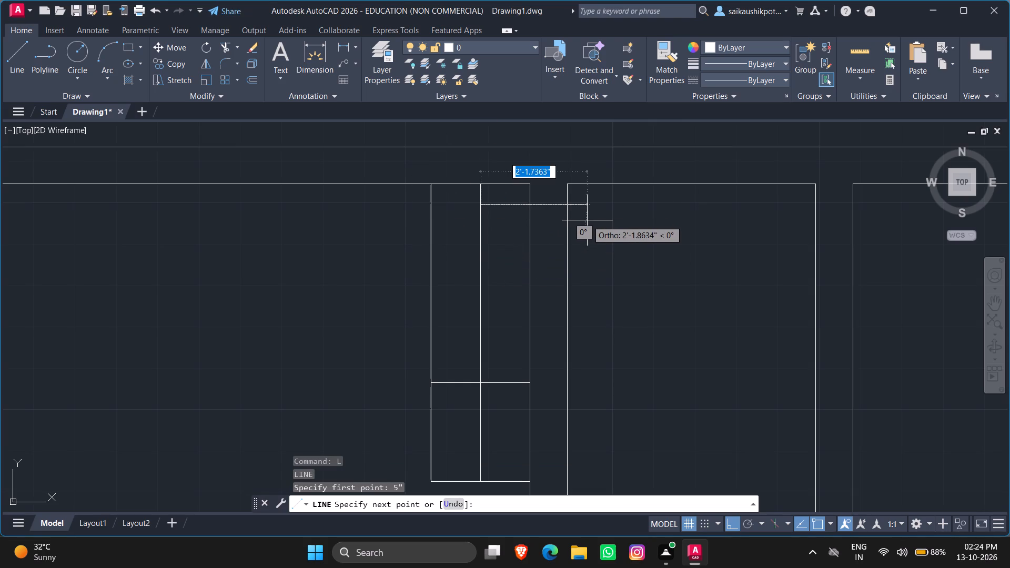
{"action": "type", "text": "10"}
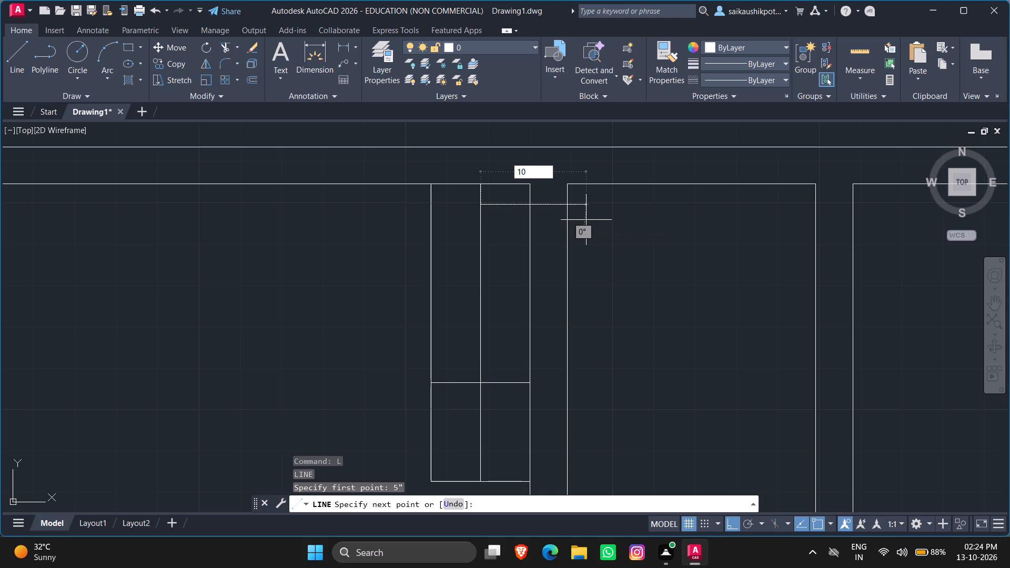
{"action": "key", "text": "shift+quotedbl"}
{"action": "key", "text": "Return"}
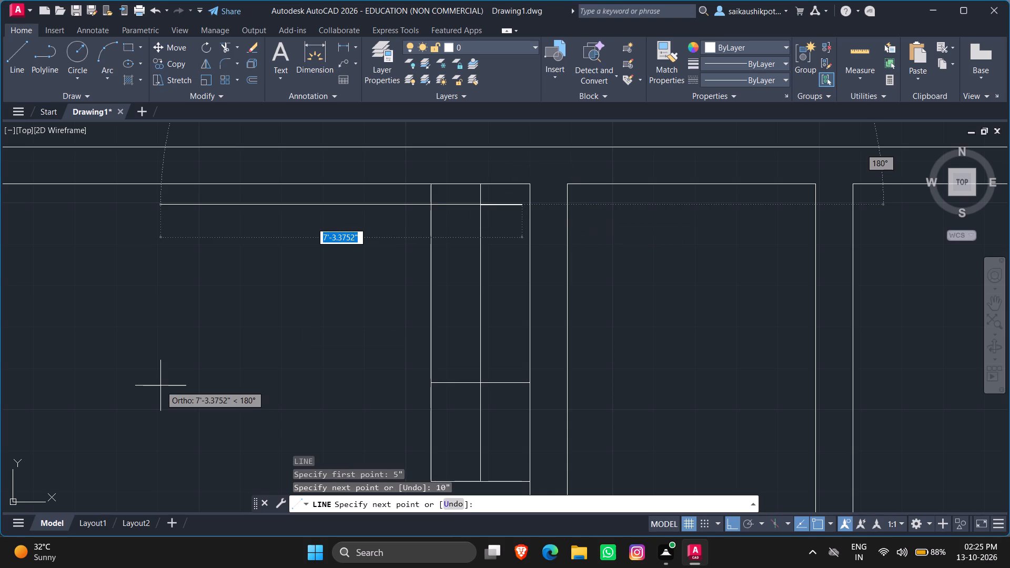
{"action": "key", "text": "Escape"}
Measure the new half crossbar and its distance from the strip's top edge.
{"action": "key", "text": "l"}
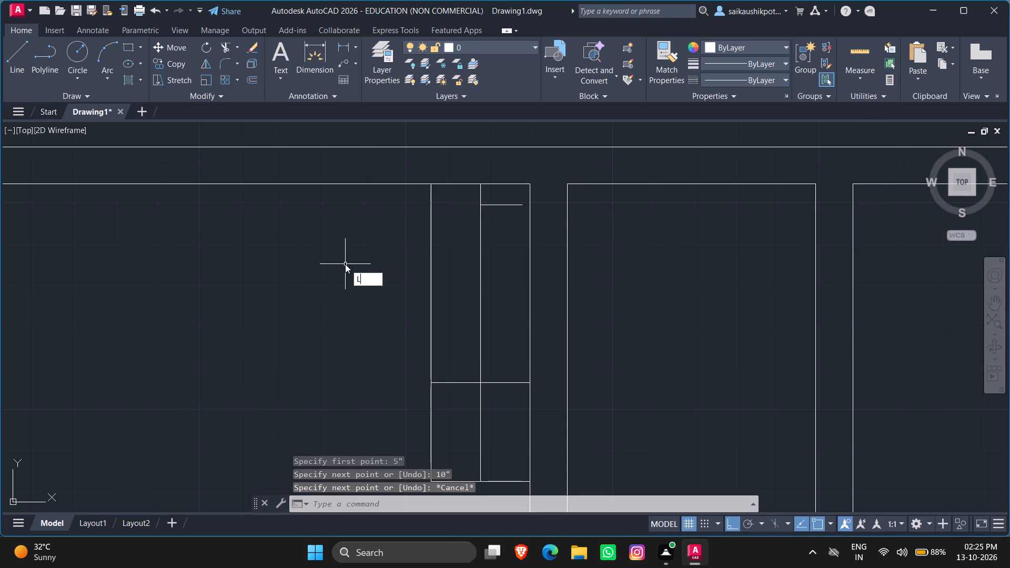
{"action": "key", "text": "Return"}
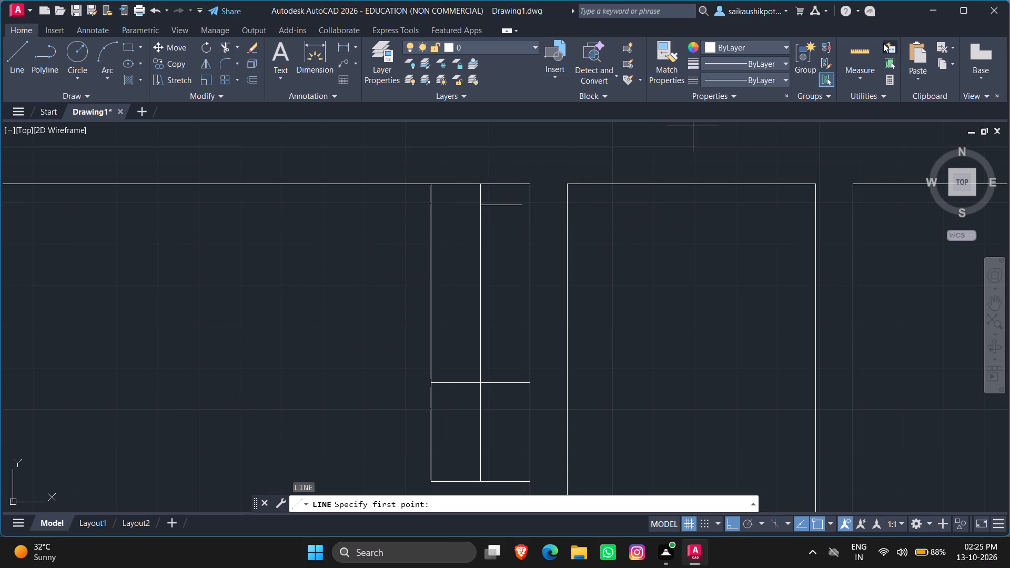
{"action": "left_click", "coordinate": [868, 47]}
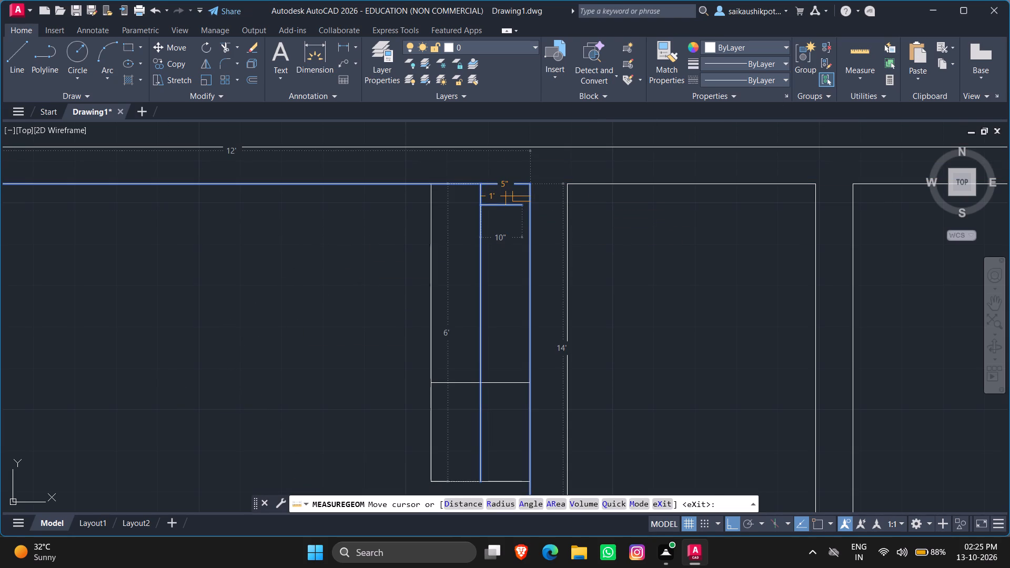
{"action": "key", "text": "Escape"}
Draw a matching 10" horizontal line leftward from the same point on the strip's centre line.
{"action": "key", "text": "l"}
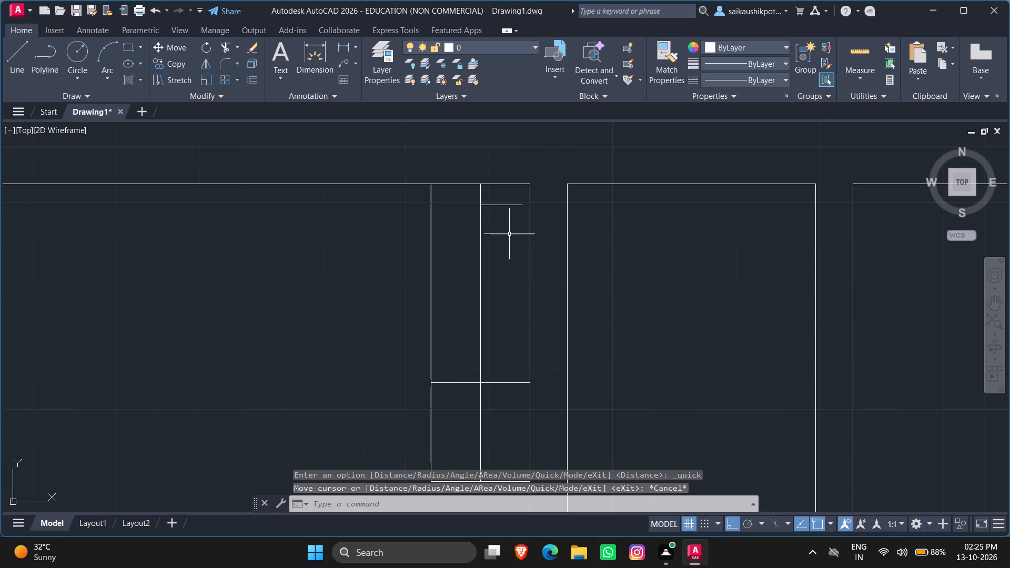
{"action": "key", "text": "Return"}
{"action": "scroll", "coordinate": [470, 228], "scroll_direction": "up", "scroll_amount": 2}
{"action": "scroll", "coordinate": [493, 201], "scroll_direction": "down", "scroll_amount": 3}
{"action": "scroll", "coordinate": [486, 167], "scroll_direction": "up", "scroll_amount": 3}
{"action": "scroll", "coordinate": [490, 192], "scroll_direction": "down", "scroll_amount": 1}
{"action": "scroll", "coordinate": [491, 204], "scroll_direction": "up", "scroll_amount": 1}
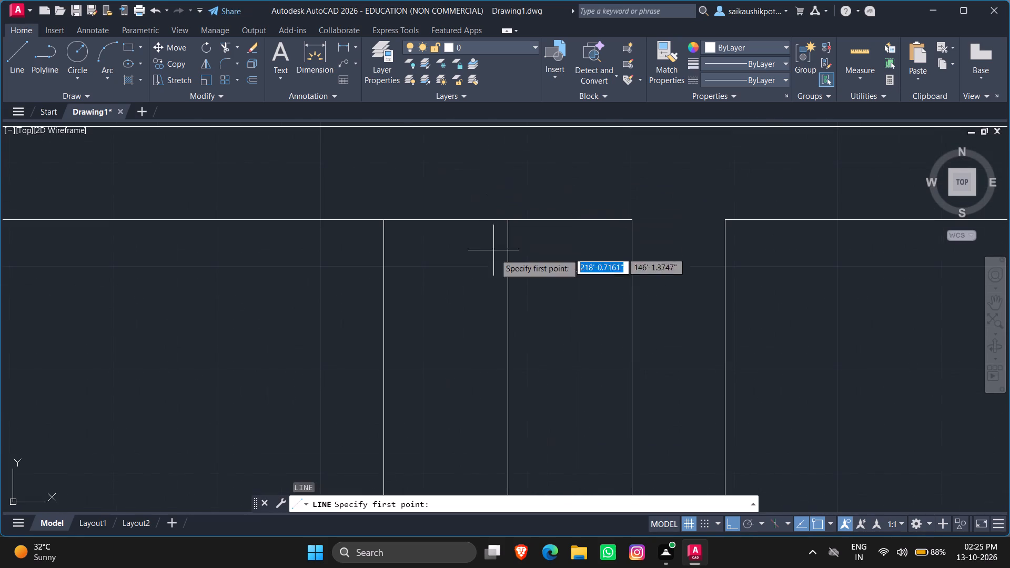
{"action": "left_click", "coordinate": [506, 268]}
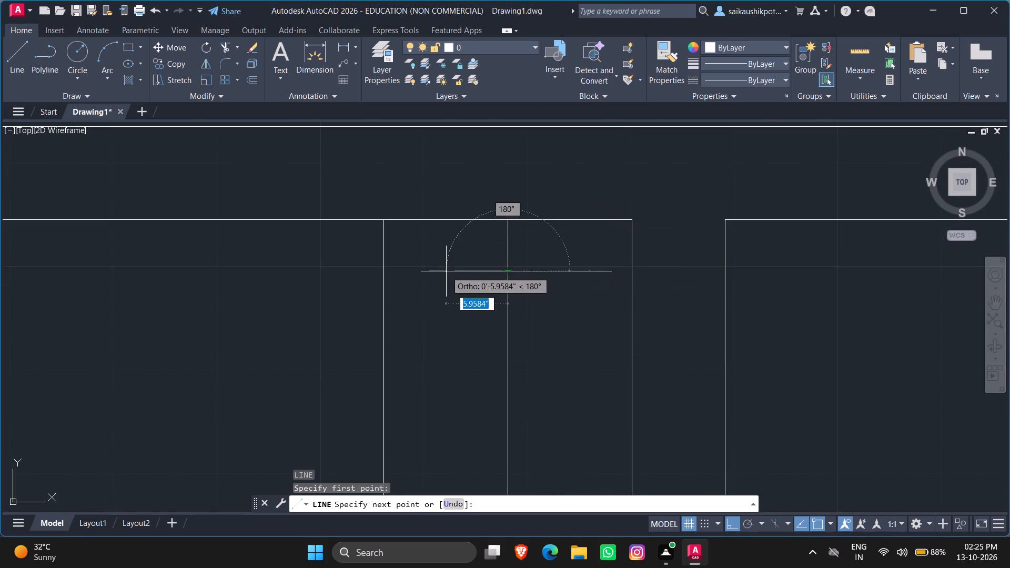
{"action": "type", "text": "10\""}
{"action": "key", "text": "Return"}
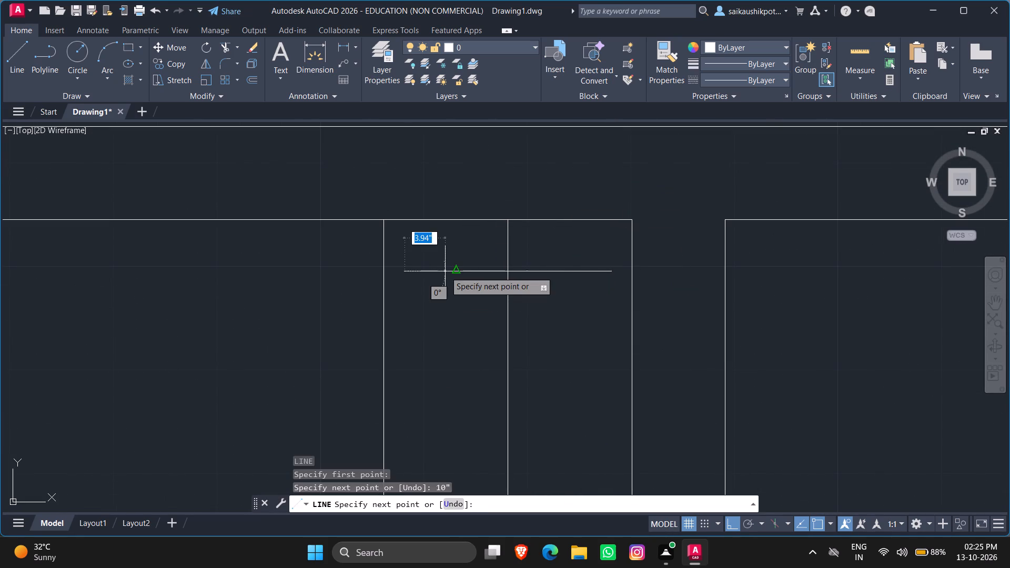
{"action": "key", "text": "Escape"}
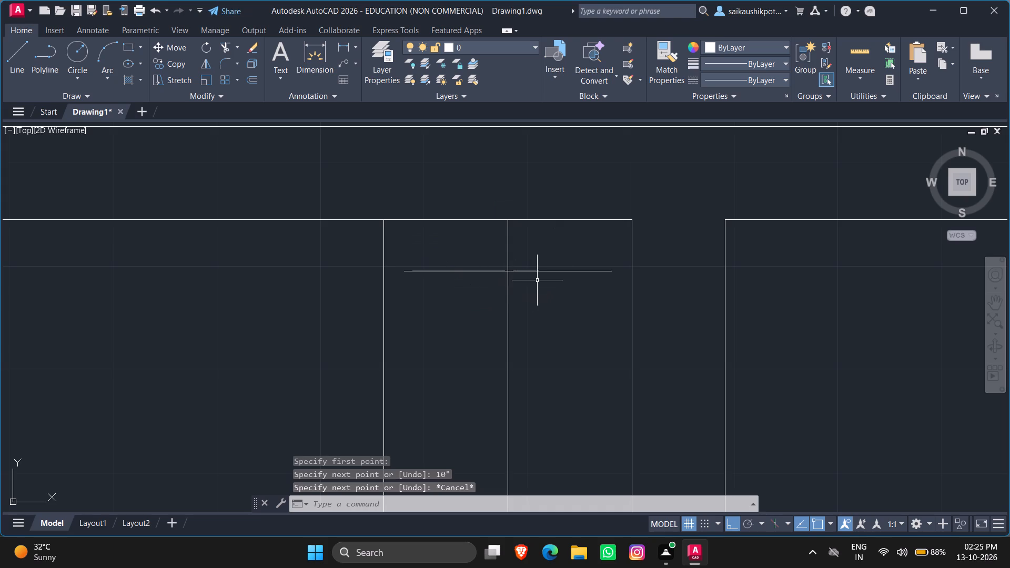
Join the two 10" lines into a single crossbar.
{"action": "left_click", "coordinate": [537, 280]}
{"action": "left_click", "coordinate": [529, 259]}
{"action": "left_click", "coordinate": [462, 276]}
{"action": "left_click", "coordinate": [461, 259]}
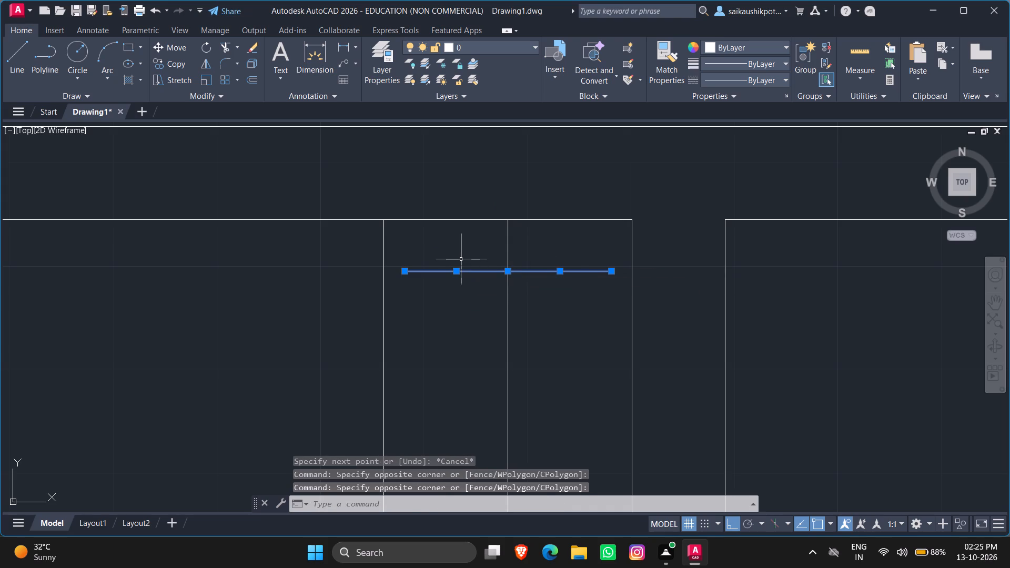
{"action": "type", "text": "JOIN"}
{"action": "key", "text": "Return"}
{"action": "key", "text": "Escape"}
{"action": "key", "text": "Escape"}
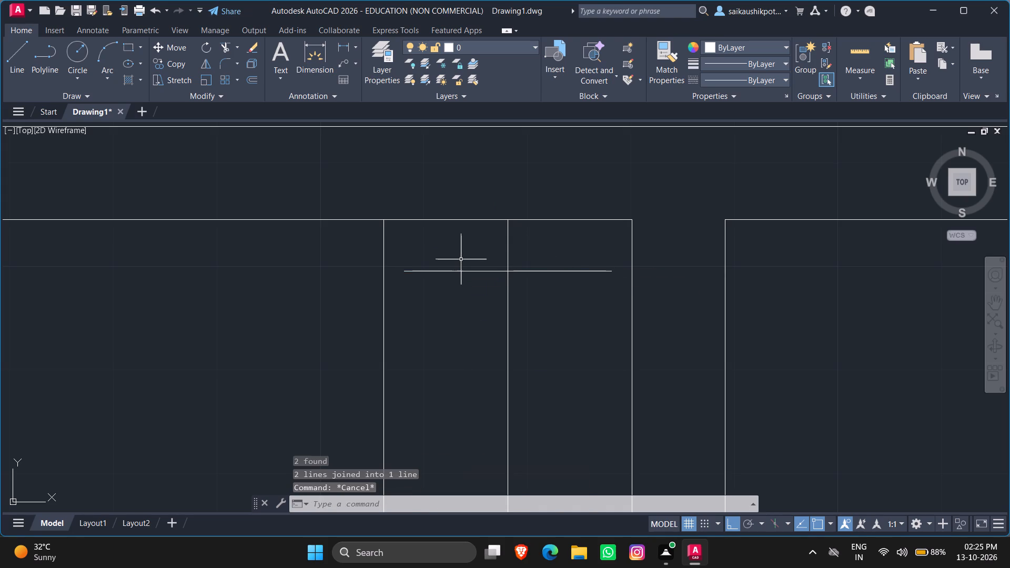
{"action": "key", "text": "Escape"}
{"action": "key", "text": "Escape"}
{"action": "key", "text": "Escape"}
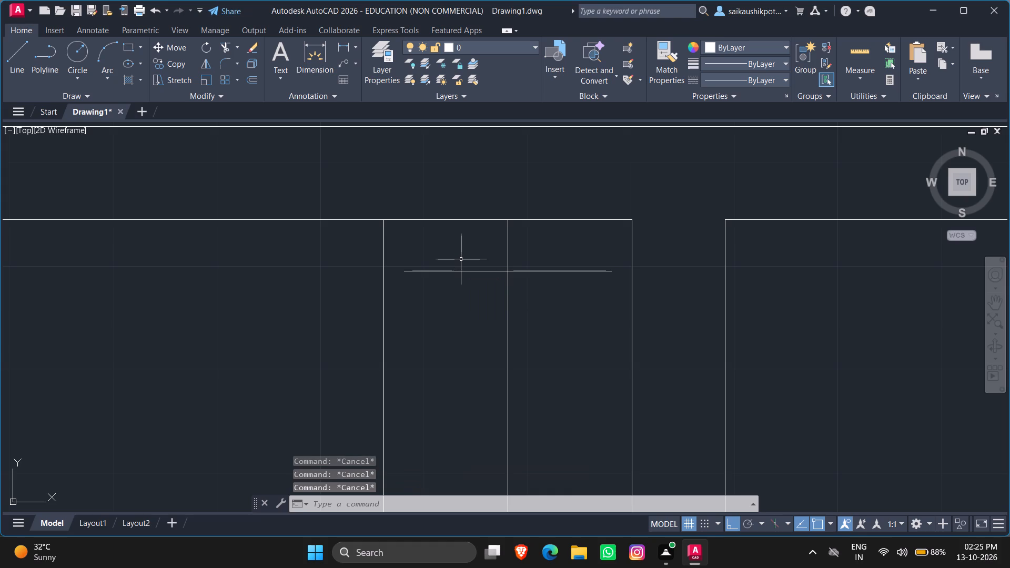
Offset the strip's crossbar downward at 5" spacing, each from the previous one, to add five more crossbars.
{"action": "key", "text": "o"}
{"action": "key", "text": "Return"}
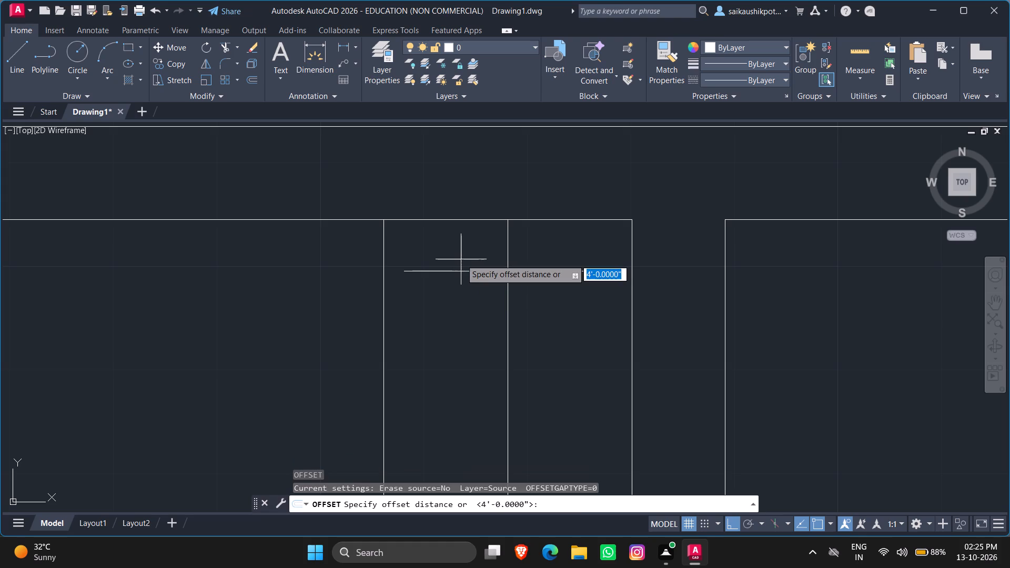
{"action": "key", "text": "5"}
{"action": "key", "text": "shift+quotedbl"}
{"action": "key", "text": "Return"}
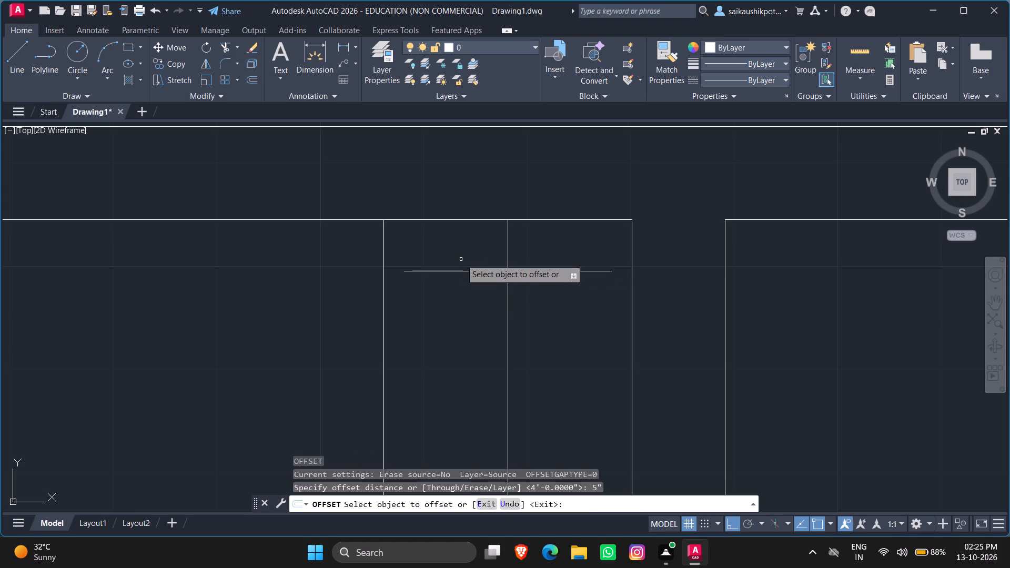
{"action": "scroll", "coordinate": [474, 238], "scroll_direction": "down", "scroll_amount": 1}
{"action": "left_click", "coordinate": [482, 258]}
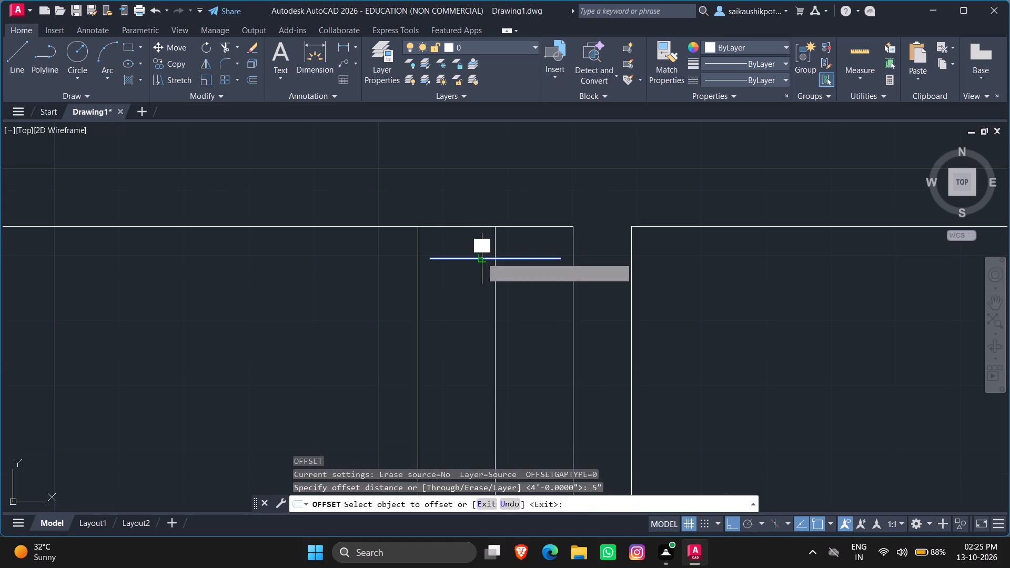
{"action": "left_click", "coordinate": [481, 287]}
{"action": "left_click", "coordinate": [482, 289]}
{"action": "left_click", "coordinate": [474, 340]}
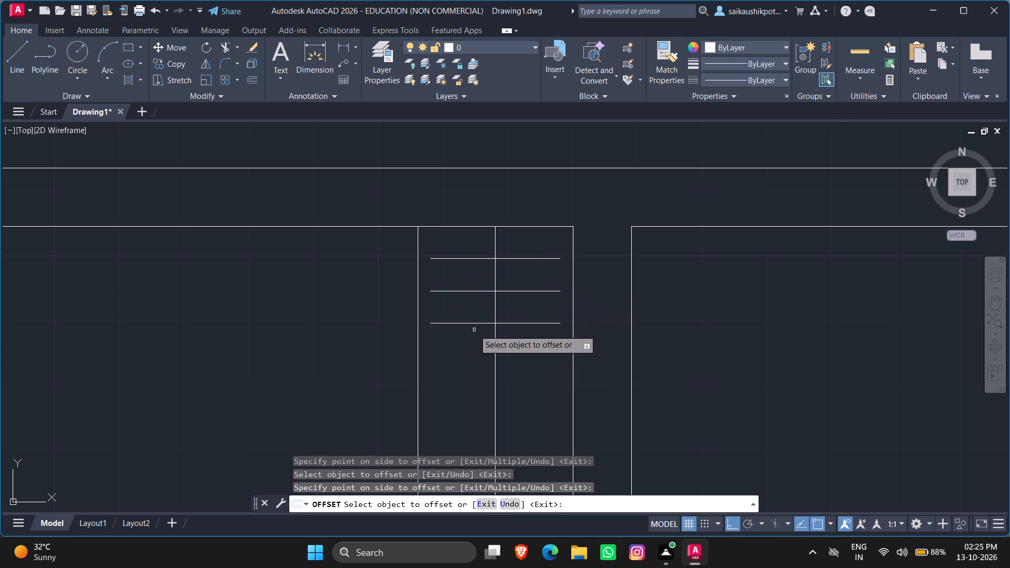
{"action": "left_click", "coordinate": [472, 324]}
{"action": "left_click", "coordinate": [473, 362]}
{"action": "left_click", "coordinate": [470, 355]}
{"action": "left_click", "coordinate": [472, 388]}
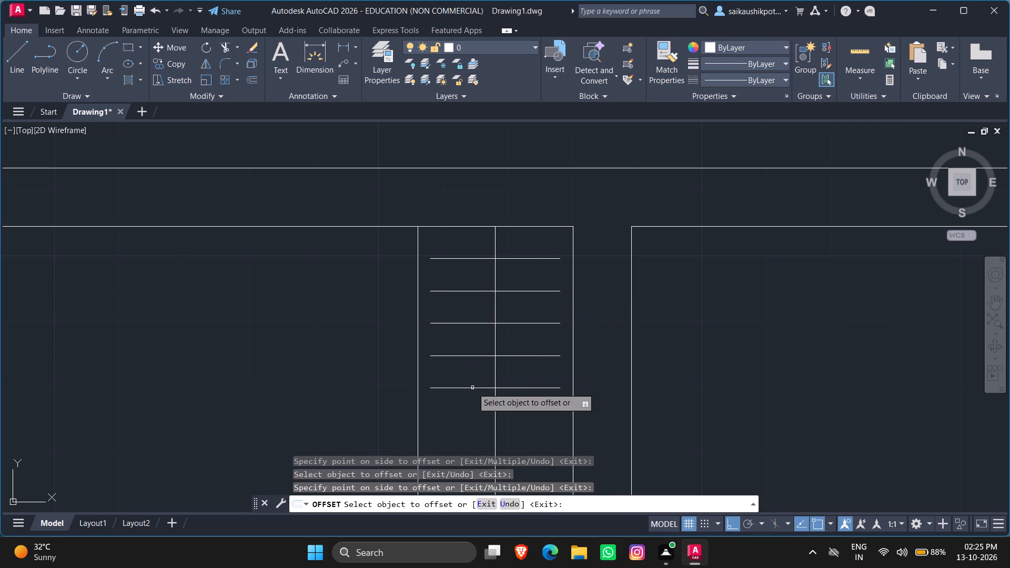
{"action": "left_click", "coordinate": [472, 388]}
{"action": "left_click", "coordinate": [471, 410]}
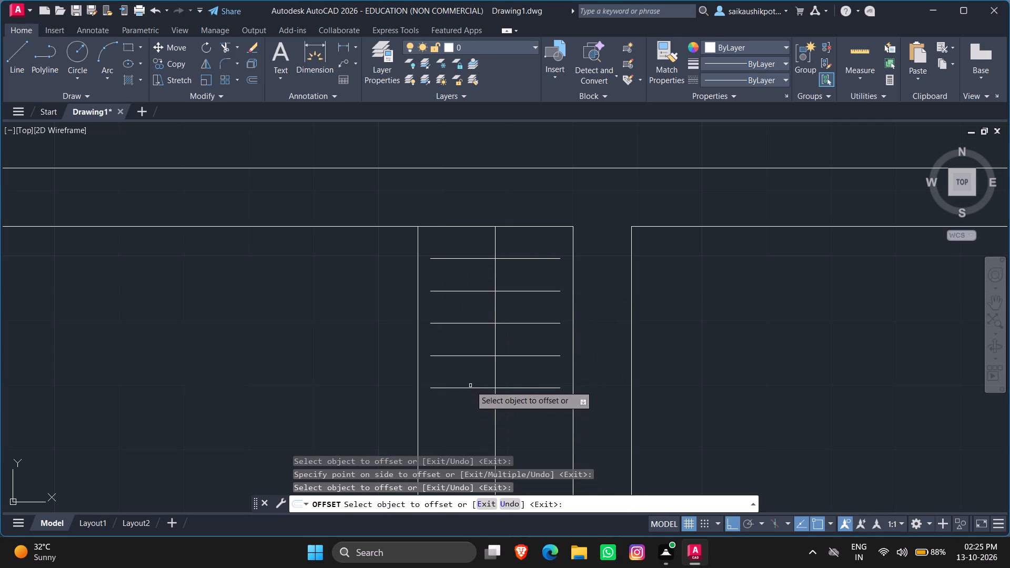
{"action": "left_click", "coordinate": [470, 386]}
{"action": "left_click", "coordinate": [464, 387]}
{"action": "left_click", "coordinate": [466, 404]}
Continue the 5" downward offsets with three more crossbars, ending just above the horizontal line across the strip.
{"action": "scroll", "coordinate": [500, 308], "scroll_direction": "down", "scroll_amount": 1}
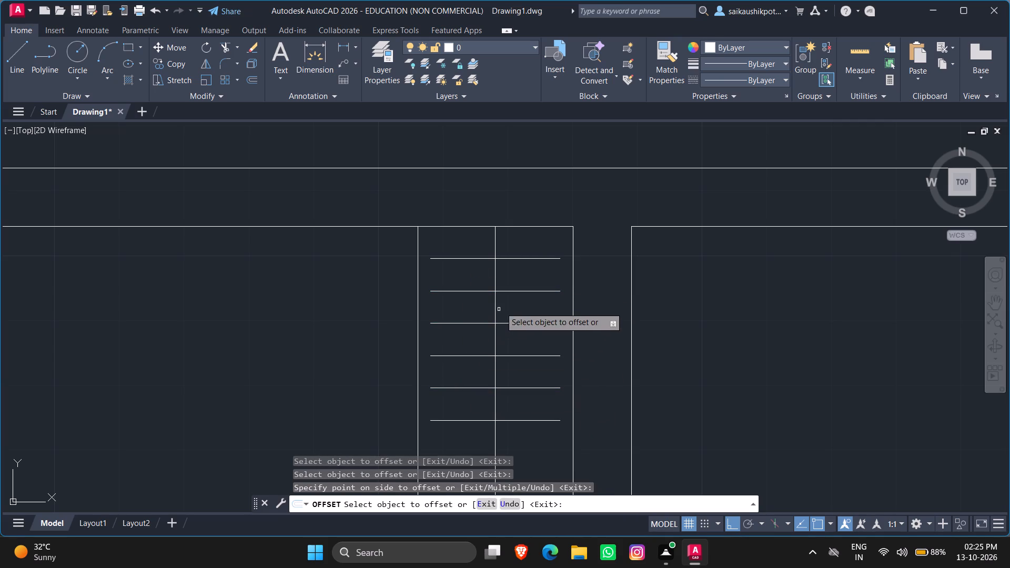
{"action": "scroll", "coordinate": [500, 307], "scroll_direction": "down", "scroll_amount": 2}
{"action": "scroll", "coordinate": [482, 379], "scroll_direction": "up", "scroll_amount": 3}
{"action": "scroll", "coordinate": [479, 377], "scroll_direction": "down", "scroll_amount": 1}
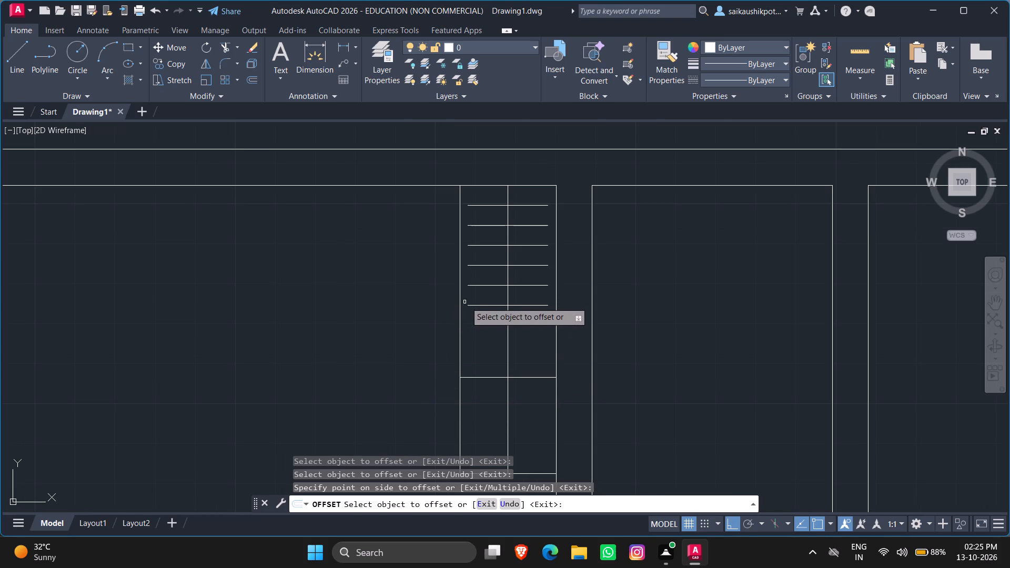
{"action": "left_click", "coordinate": [487, 307]}
{"action": "left_click", "coordinate": [498, 348]}
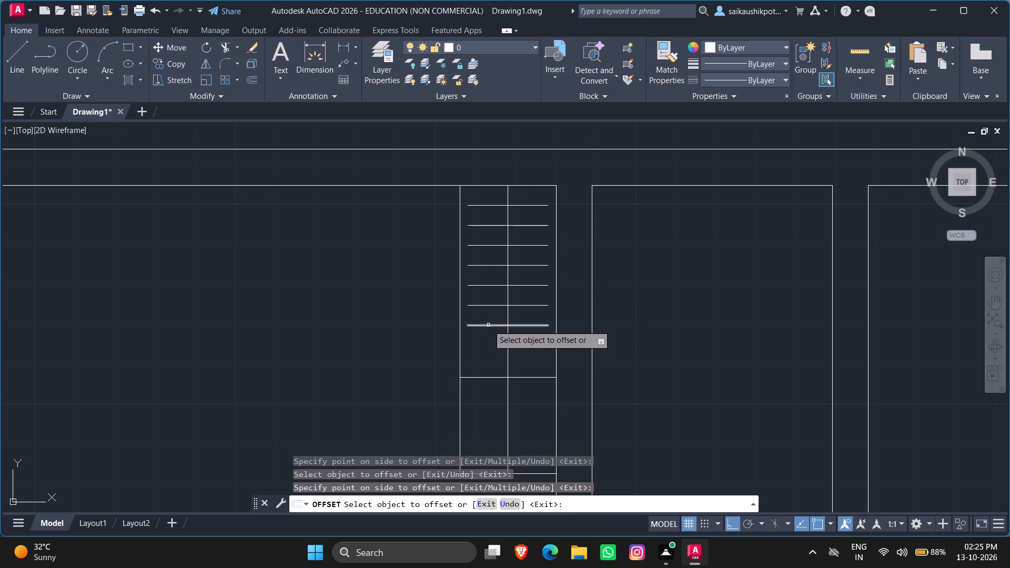
{"action": "left_click", "coordinate": [487, 324]}
{"action": "left_click", "coordinate": [495, 366]}
{"action": "left_click", "coordinate": [492, 344]}
{"action": "left_click", "coordinate": [492, 362]}
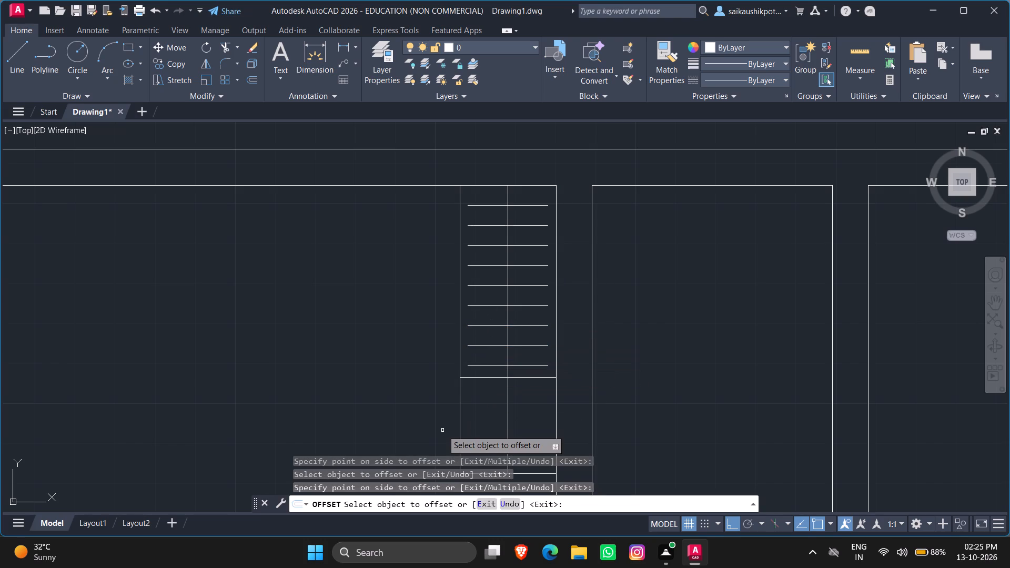
{"action": "key", "text": "Escape"}
{"action": "key", "text": "Escape"}
Delete the full-width horizontal line crossing the strip just below the lowest crossbar.
{"action": "scroll", "coordinate": [464, 397], "scroll_direction": "up", "scroll_amount": 2}
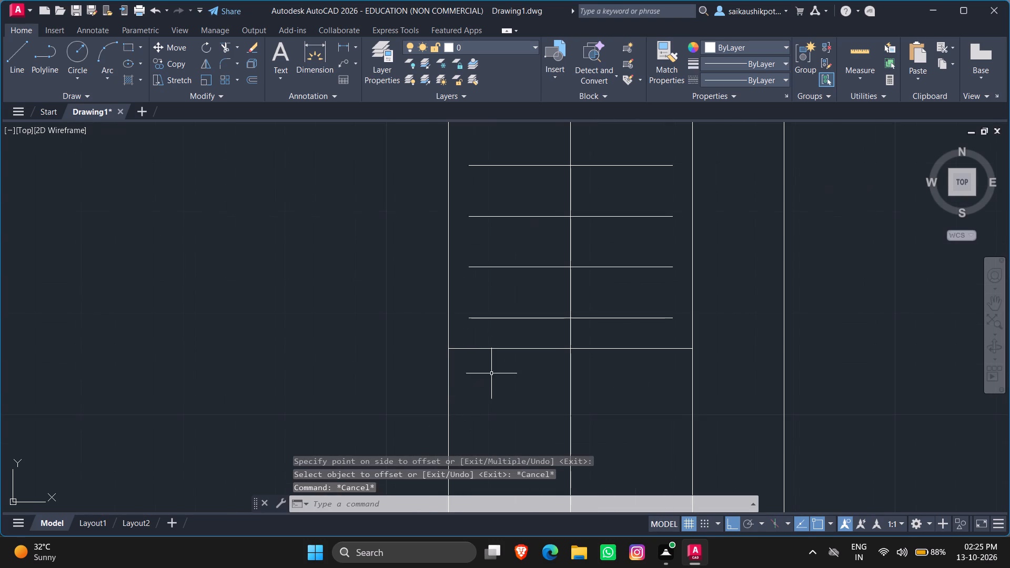
{"action": "left_click", "coordinate": [494, 356]}
{"action": "key", "text": "Escape"}
{"action": "left_click", "coordinate": [478, 349]}
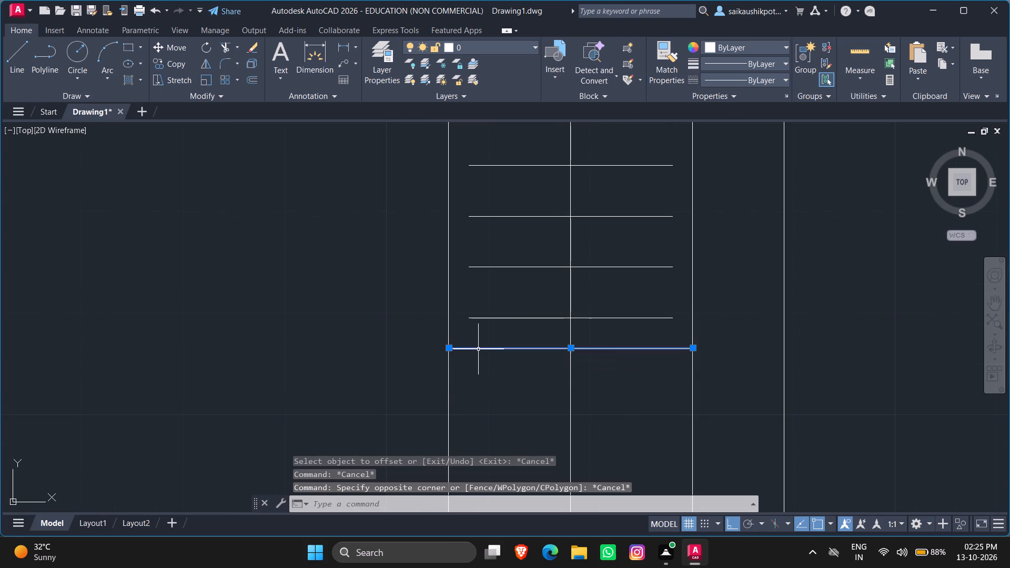
{"action": "left_click", "coordinate": [450, 349]}
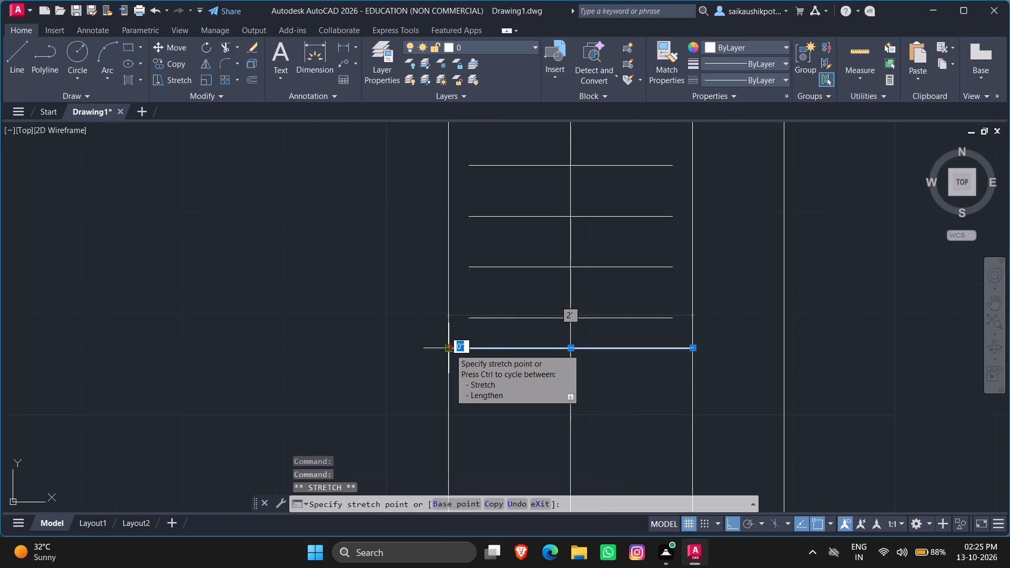
{"action": "key", "text": "Delete"}
{"action": "key", "text": "Escape"}
{"action": "key", "text": "Escape"}
{"action": "key", "text": "Escape"}
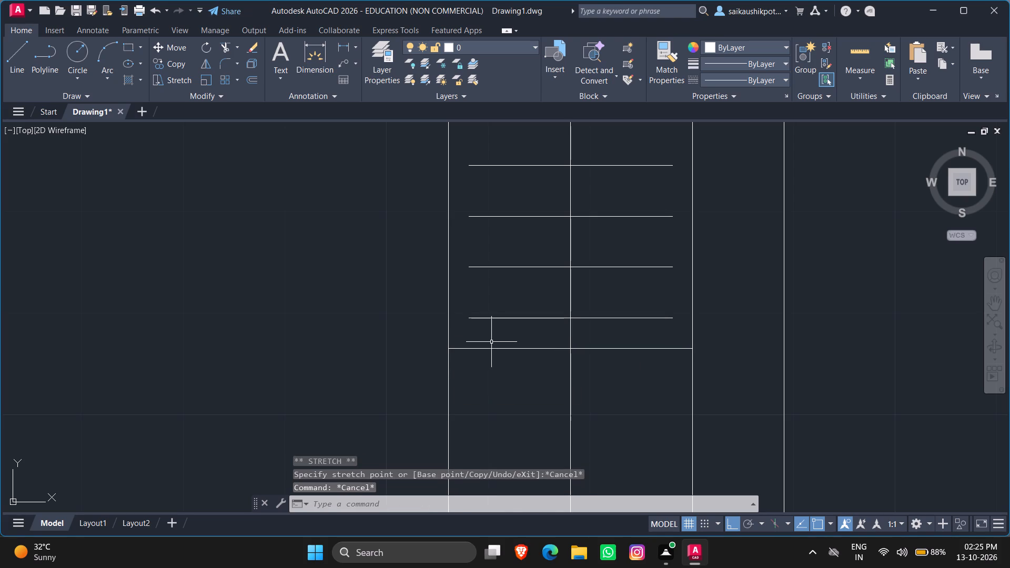
{"action": "left_click_drag", "start_coordinate": [493, 351], "coordinate": [493, 356]}
{"action": "left_click", "coordinate": [492, 394]}
{"action": "left_click", "coordinate": [496, 340]}
{"action": "left_click", "coordinate": [489, 351]}
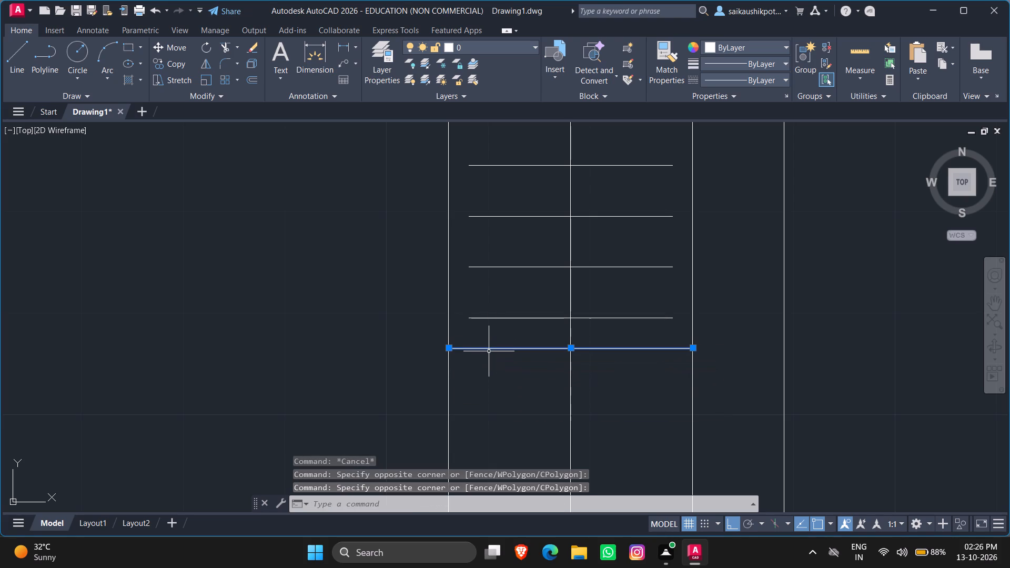
{"action": "key", "text": "Delete"}
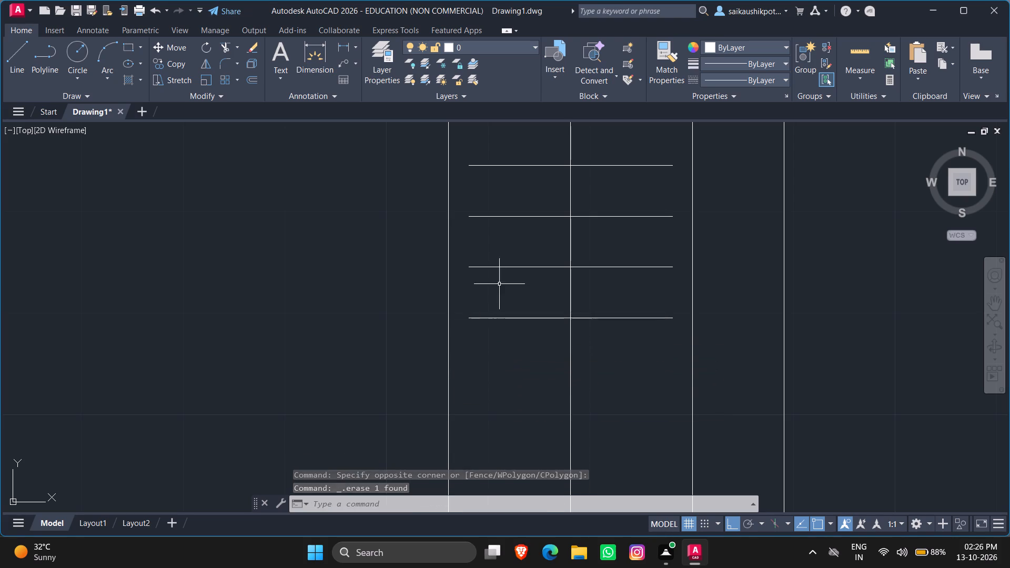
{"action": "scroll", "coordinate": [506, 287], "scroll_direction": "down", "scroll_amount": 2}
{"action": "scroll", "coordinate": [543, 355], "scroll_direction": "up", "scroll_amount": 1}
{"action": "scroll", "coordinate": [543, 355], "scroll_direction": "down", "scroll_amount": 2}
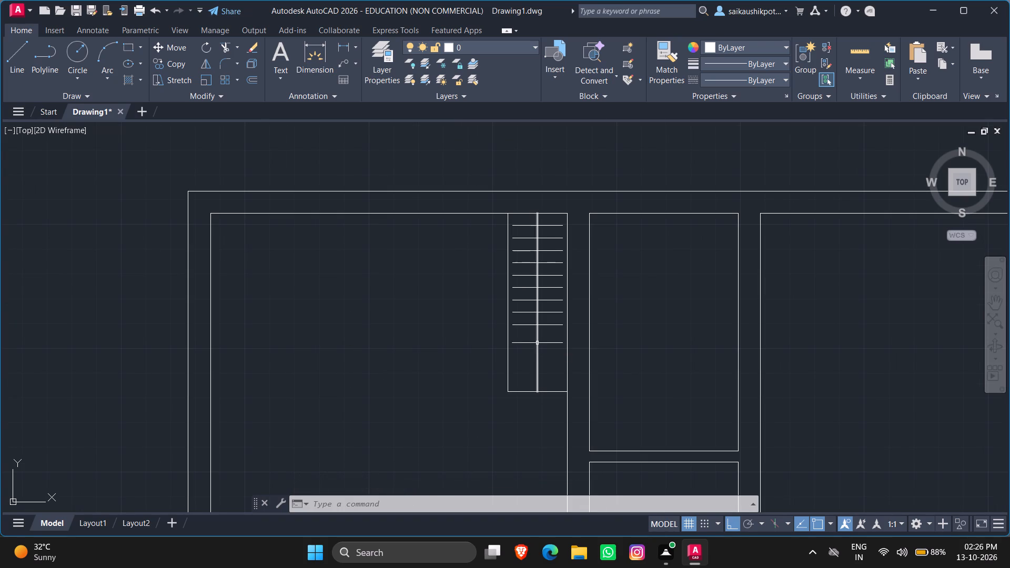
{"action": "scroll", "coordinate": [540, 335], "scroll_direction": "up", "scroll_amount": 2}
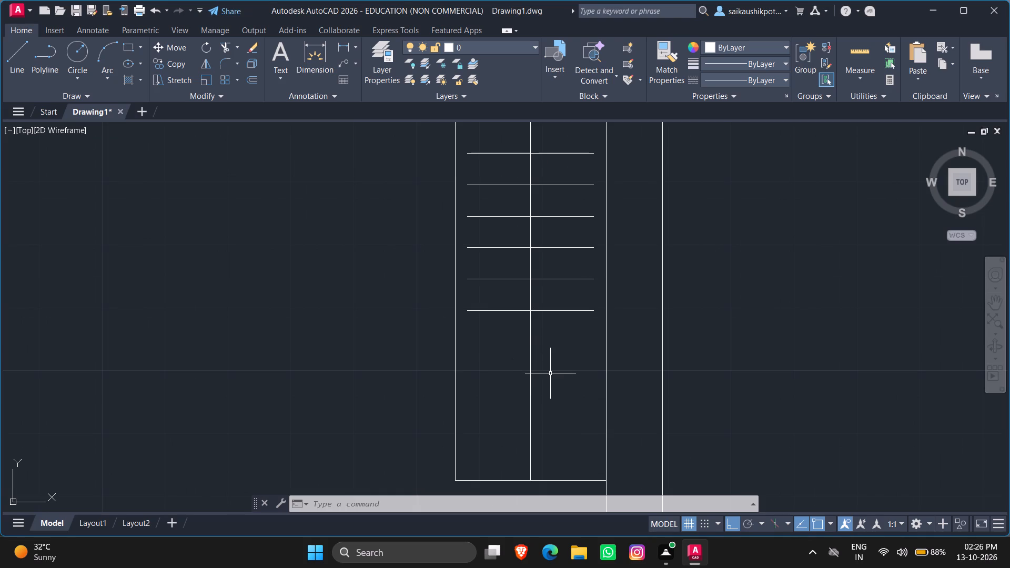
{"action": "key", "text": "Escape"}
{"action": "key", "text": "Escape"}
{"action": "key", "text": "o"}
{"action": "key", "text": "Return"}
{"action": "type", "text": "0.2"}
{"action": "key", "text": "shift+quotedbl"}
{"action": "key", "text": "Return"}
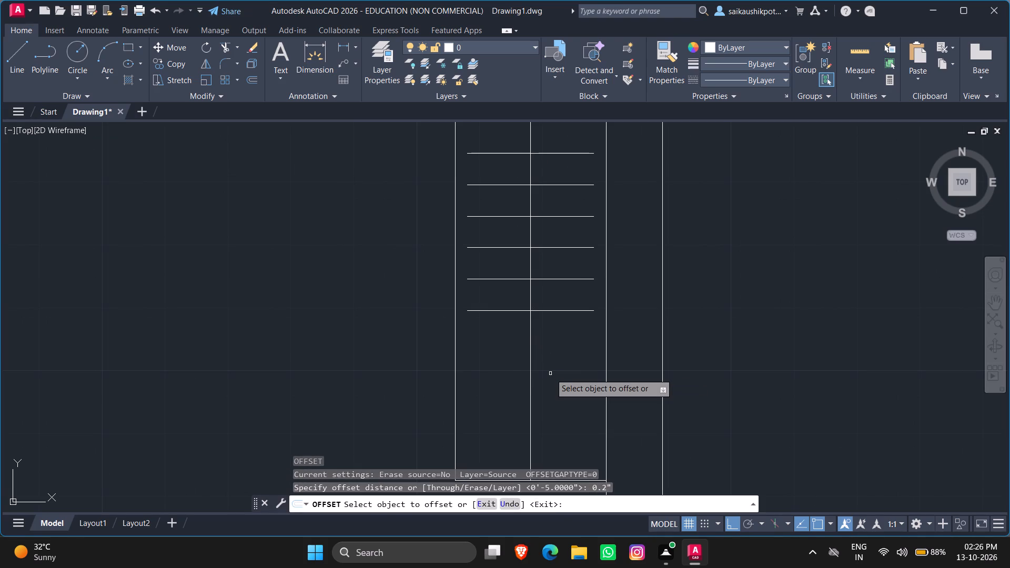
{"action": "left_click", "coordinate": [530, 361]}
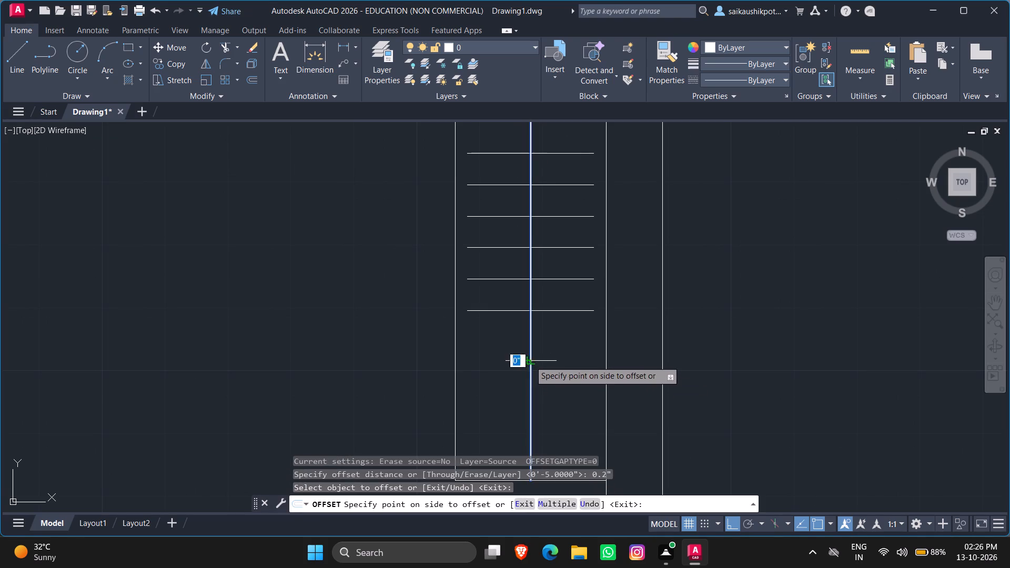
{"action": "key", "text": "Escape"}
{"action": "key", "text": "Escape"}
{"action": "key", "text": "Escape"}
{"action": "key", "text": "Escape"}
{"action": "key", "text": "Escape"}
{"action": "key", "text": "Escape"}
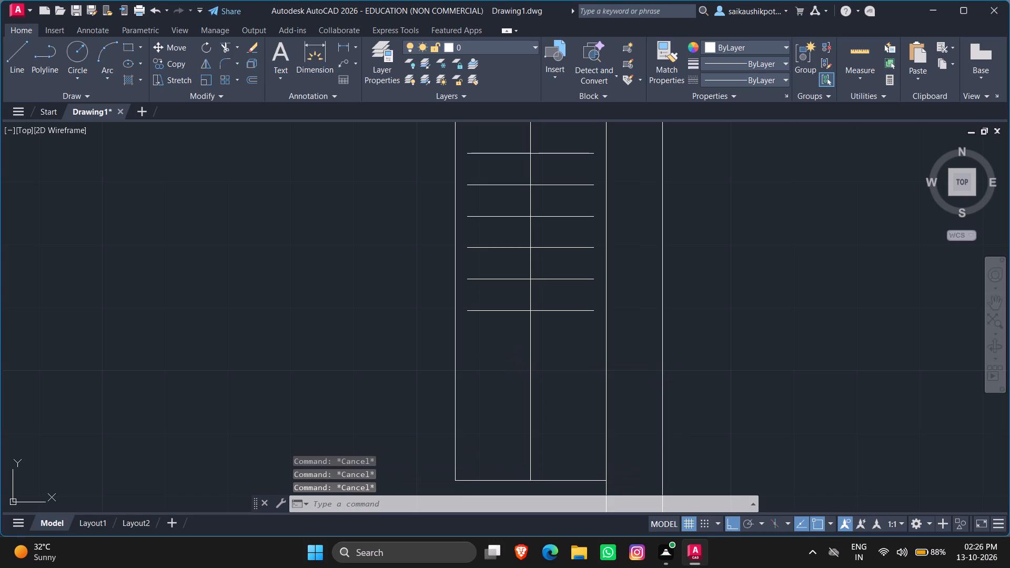
Offset the strip's vertical centre line 1" to both its left and right sides.
{"action": "key", "text": "o"}
{"action": "key", "text": "Return"}
{"action": "type", "text": "0.5"}
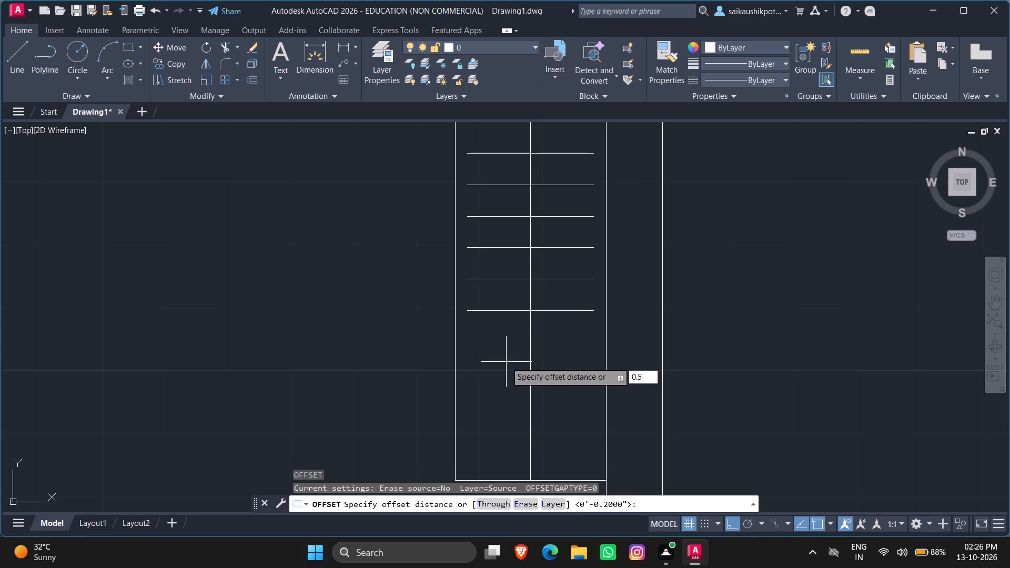
{"action": "key", "text": "BackSpace"}
{"action": "key", "text": "BackSpace"}
{"action": "key", "text": "BackSpace"}
{"action": "key", "text": "BackSpace"}
{"action": "key", "text": "BackSpace"}
{"action": "type", "text": "1\""}
{"action": "key", "text": "Return"}
{"action": "left_click", "coordinate": [530, 376]}
{"action": "left_click", "coordinate": [507, 379]}
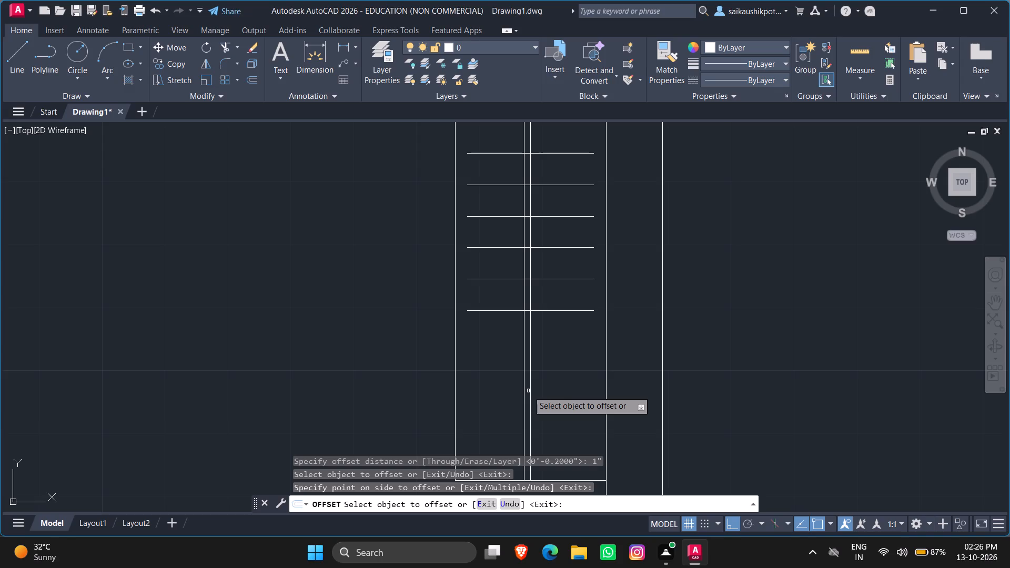
{"action": "left_click", "coordinate": [531, 388]}
{"action": "left_click", "coordinate": [544, 396]}
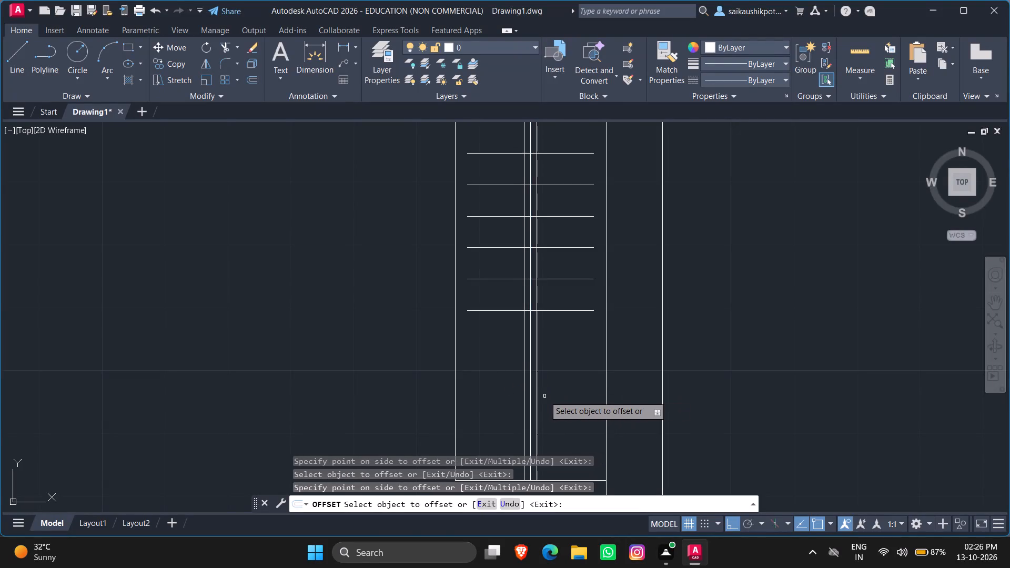
{"action": "key", "text": "Escape"}
{"action": "key", "text": "Escape"}
Trim both outer lines beside the centre line within the three lowest gaps between crossbars, keeping the centre line.
{"action": "type", "text": "TR"}
{"action": "key", "text": "Return"}
{"action": "key", "text": "Return"}
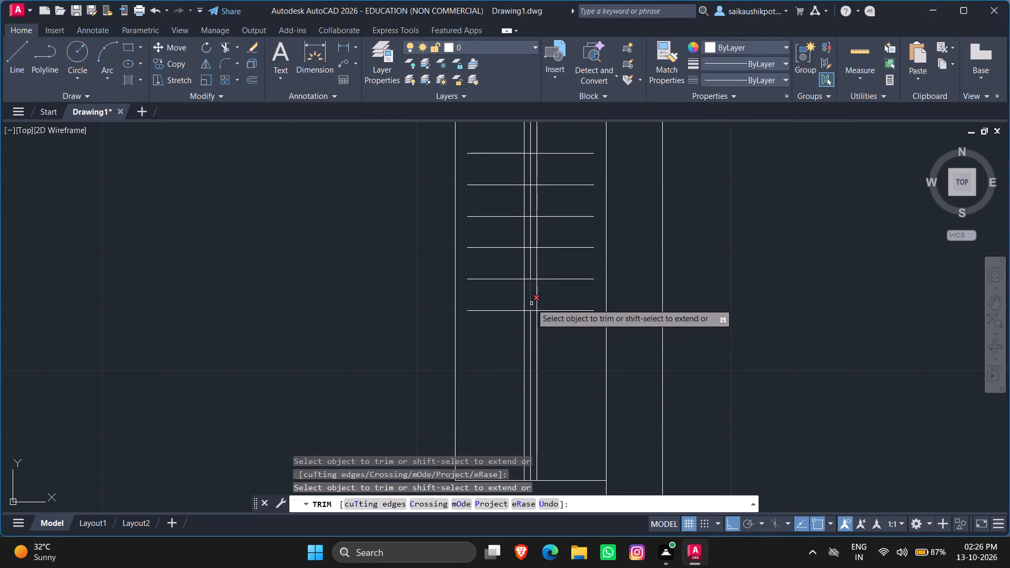
{"action": "left_click", "coordinate": [537, 301]}
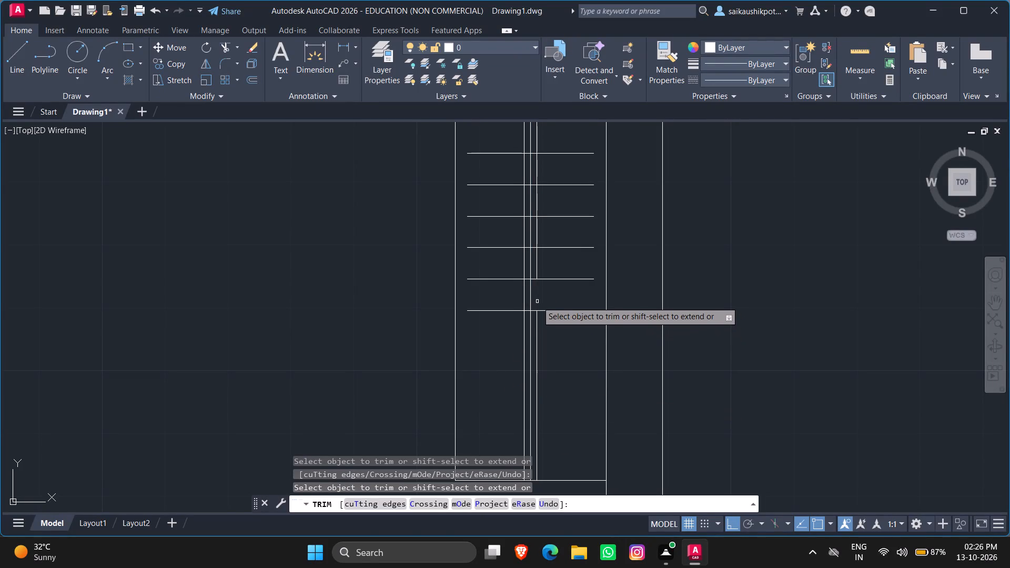
{"action": "left_click", "coordinate": [523, 302]}
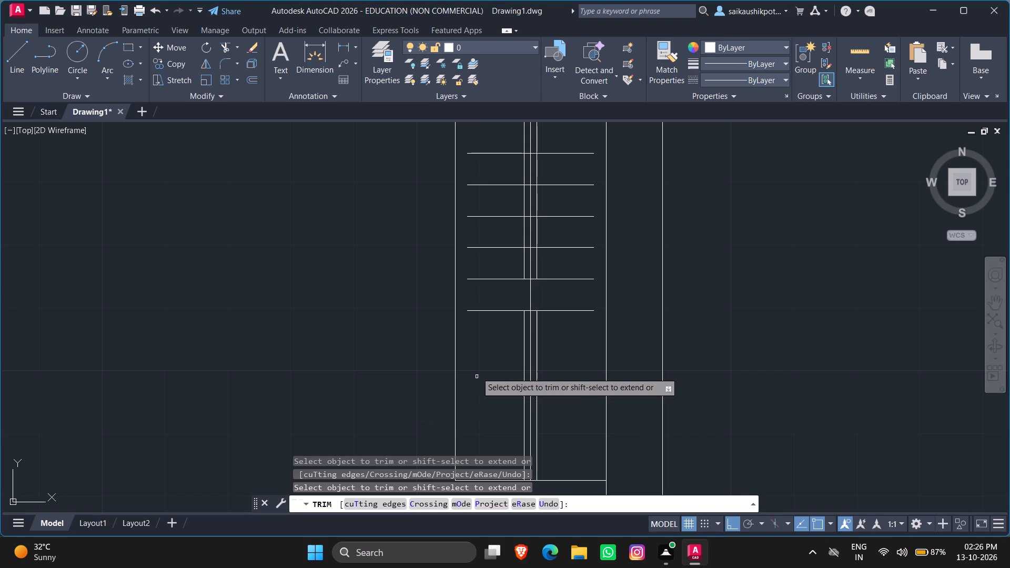
{"action": "scroll", "coordinate": [536, 273], "scroll_direction": "up", "scroll_amount": 1}
{"action": "left_click", "coordinate": [536, 269]}
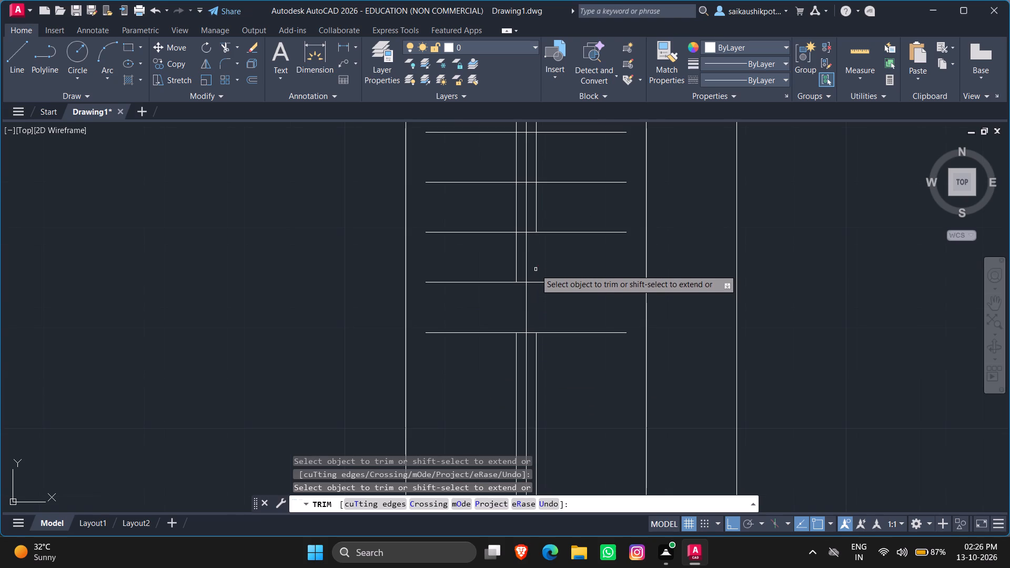
{"action": "left_click", "coordinate": [515, 275]}
{"action": "scroll", "coordinate": [538, 337], "scroll_direction": "down", "scroll_amount": 2}
{"action": "scroll", "coordinate": [537, 293], "scroll_direction": "up", "scroll_amount": 3}
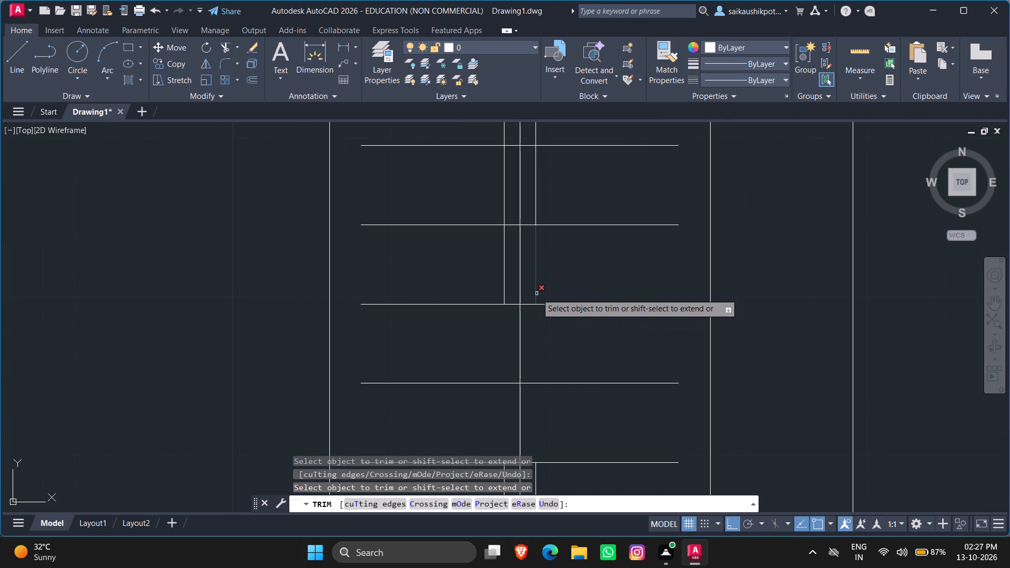
{"action": "left_click", "coordinate": [534, 285]}
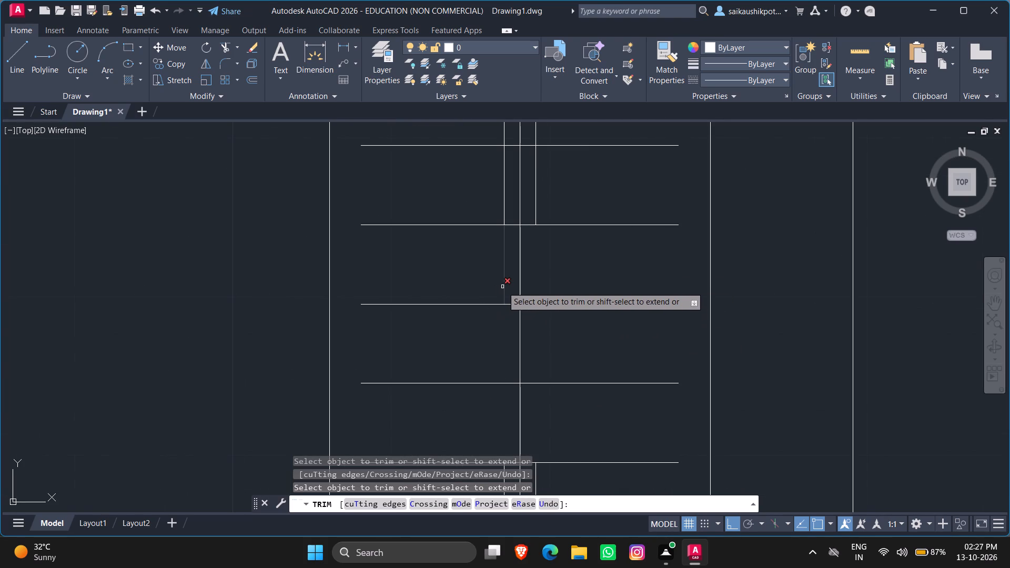
{"action": "left_click", "coordinate": [502, 287]}
Trim both outer lines beside the strip's centre line within the fourth gap from the lowest crossbar, keeping the centre line.
{"action": "scroll", "coordinate": [506, 302], "scroll_direction": "down", "scroll_amount": 3}
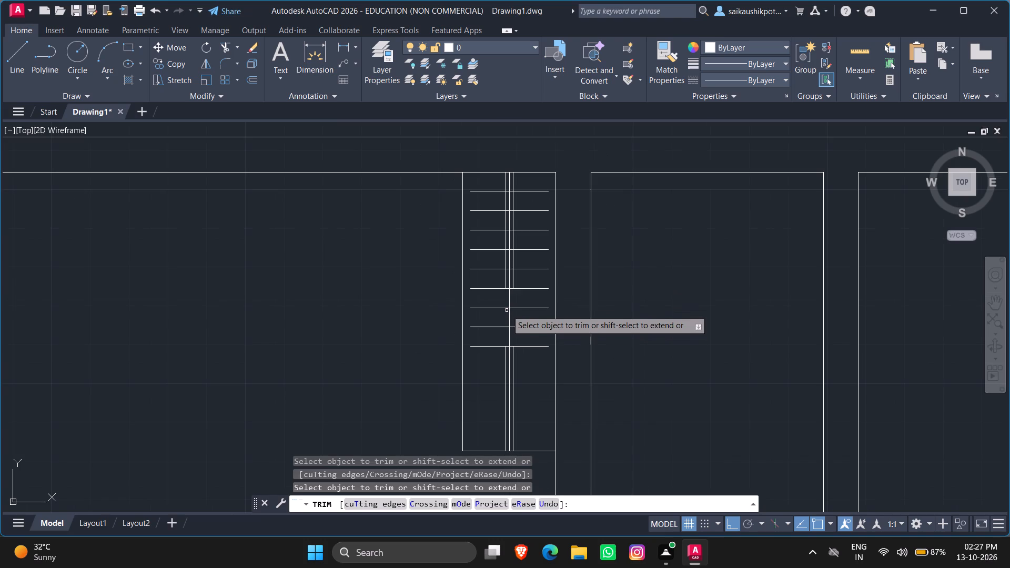
{"action": "scroll", "coordinate": [509, 278], "scroll_direction": "up", "scroll_amount": 3}
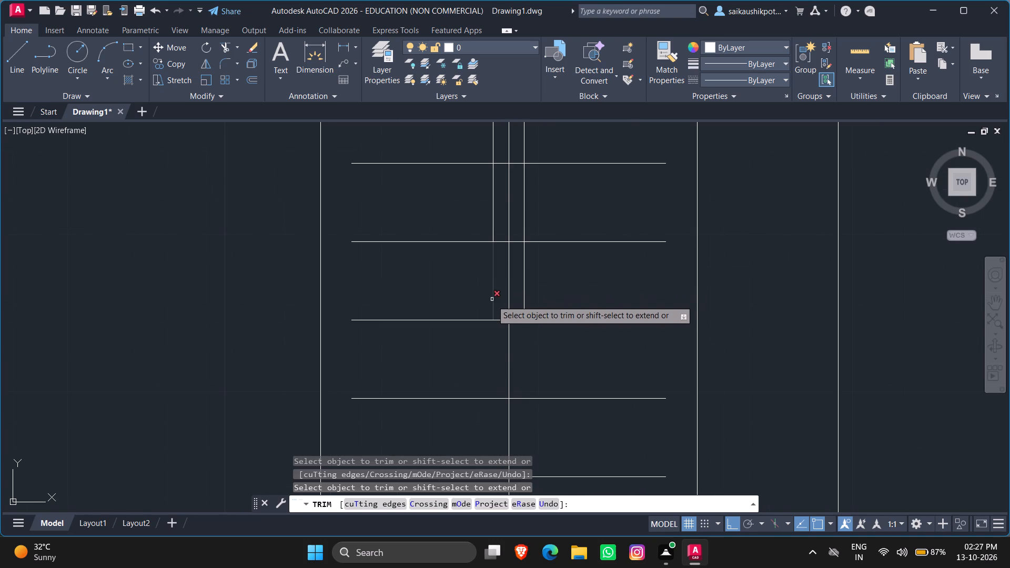
{"action": "scroll", "coordinate": [516, 312], "scroll_direction": "down", "scroll_amount": 2}
{"action": "scroll", "coordinate": [513, 319], "scroll_direction": "up", "scroll_amount": 2}
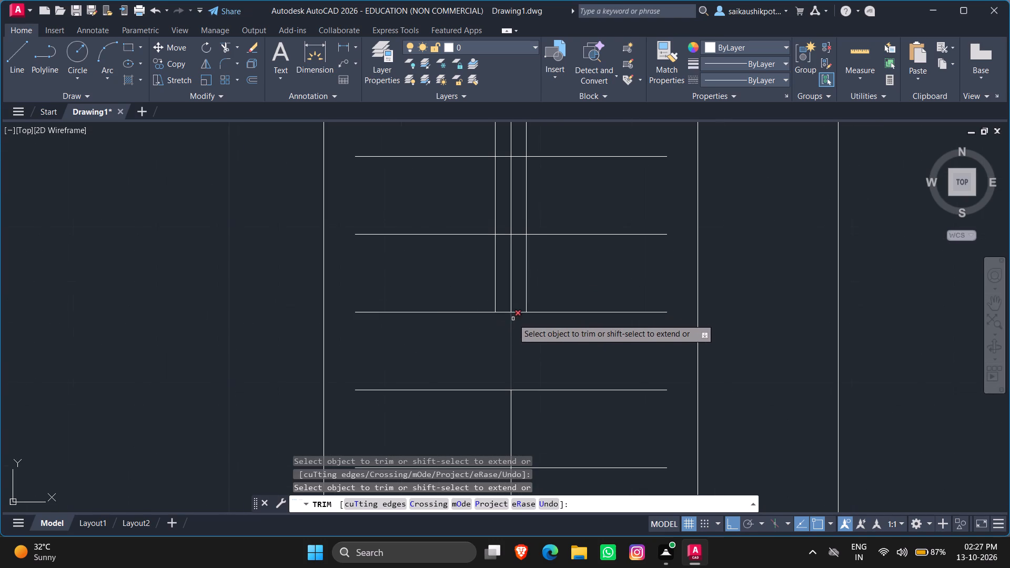
{"action": "left_click", "coordinate": [526, 283]}
{"action": "left_click", "coordinate": [496, 293]}
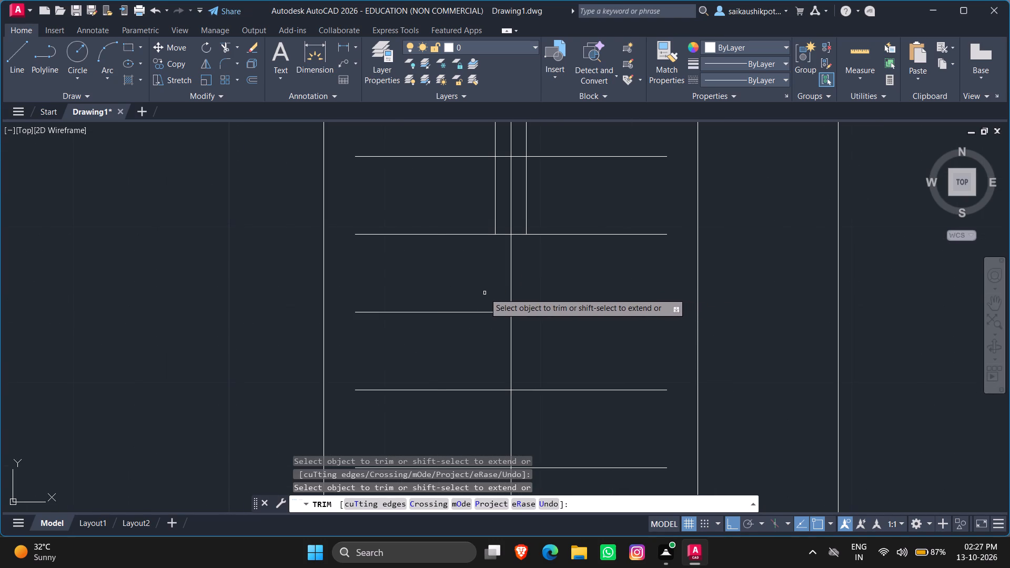
Trim the right and left outer lines within the fifth gap from the lowest crossbar, keeping the centre line.
{"action": "scroll", "coordinate": [493, 337], "scroll_direction": "down", "scroll_amount": 2}
{"action": "scroll", "coordinate": [507, 270], "scroll_direction": "up", "scroll_amount": 3}
{"action": "left_click_drag", "start_coordinate": [507, 301], "coordinate": [533, 311]}
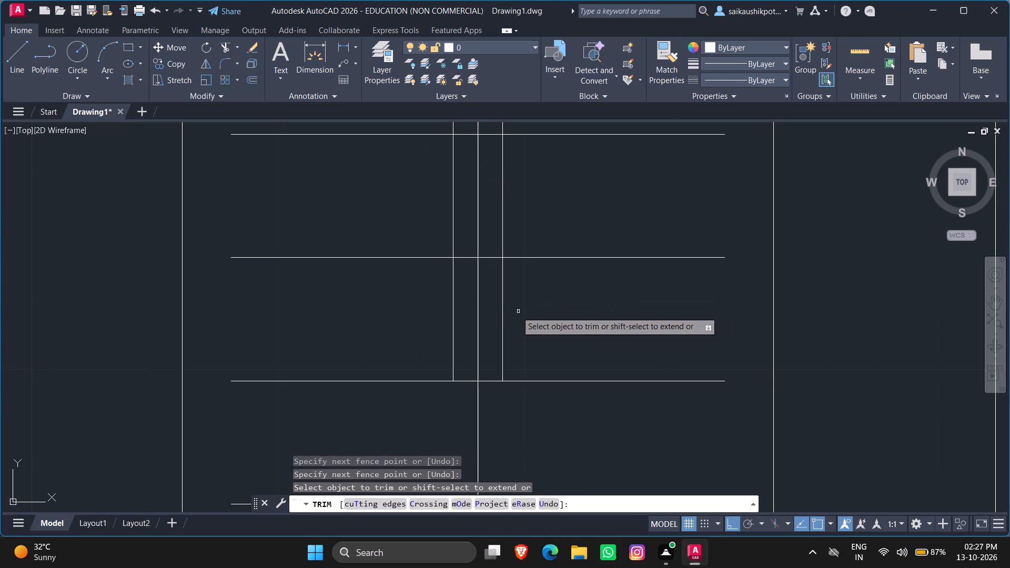
{"action": "left_click_drag", "start_coordinate": [501, 315], "coordinate": [522, 321]}
{"action": "right_click", "coordinate": [522, 321]}
{"action": "right_click_drag", "start_coordinate": [521, 322], "coordinate": [508, 323]}
{"action": "right_click", "coordinate": [486, 328]}
{"action": "right_click_drag", "start_coordinate": [482, 329], "coordinate": [478, 329]}
{"action": "right_click", "coordinate": [477, 329]}
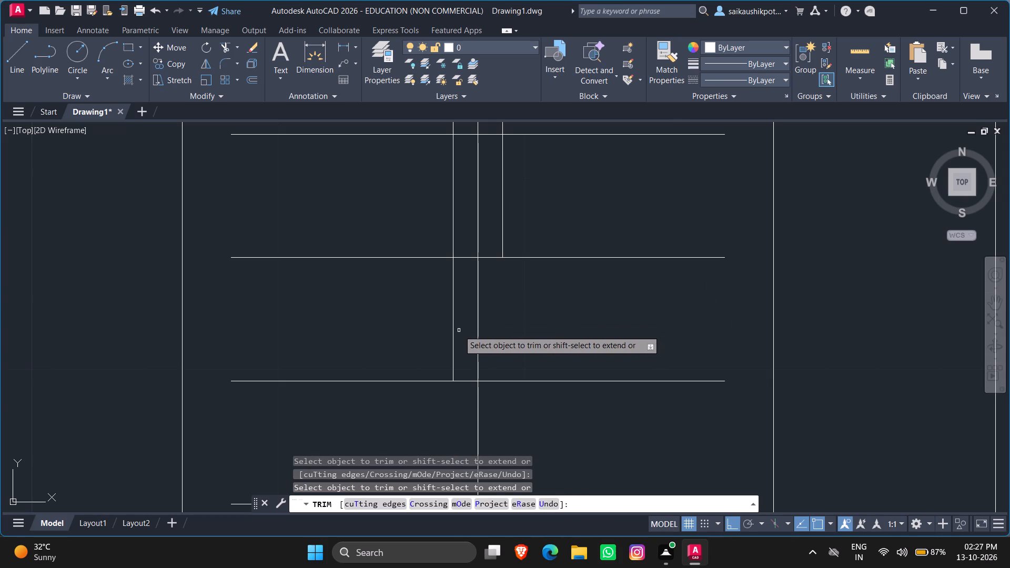
{"action": "right_click", "coordinate": [459, 330]}
{"action": "right_click", "coordinate": [459, 330]}
{"action": "right_click", "coordinate": [459, 330]}
{"action": "right_click", "coordinate": [459, 330]}
{"action": "right_click", "coordinate": [459, 330]}
{"action": "right_click_drag", "start_coordinate": [413, 363], "coordinate": [400, 373]}
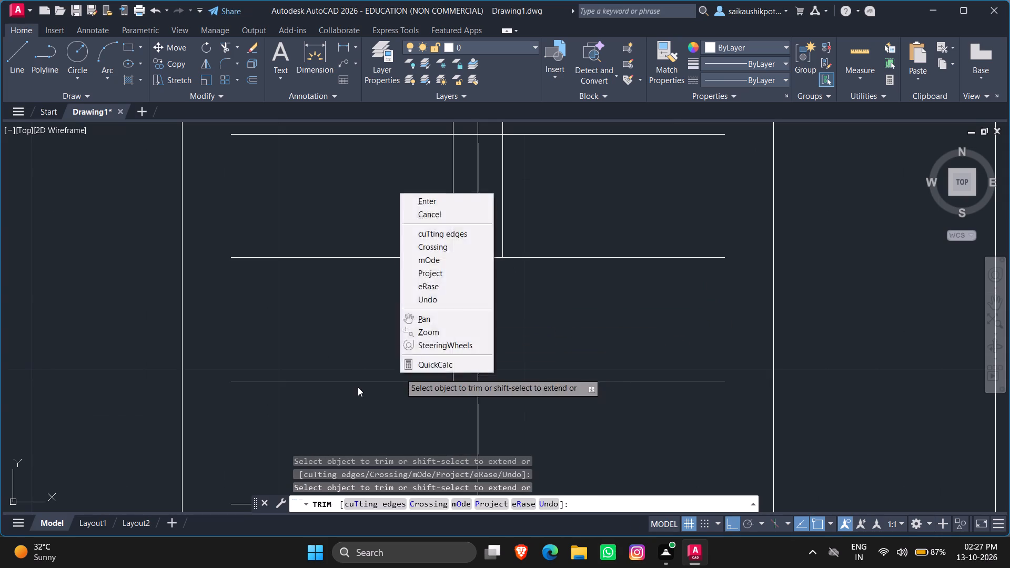
{"action": "right_click_drag", "start_coordinate": [358, 387], "coordinate": [366, 336]}
{"action": "right_click", "coordinate": [367, 333]}
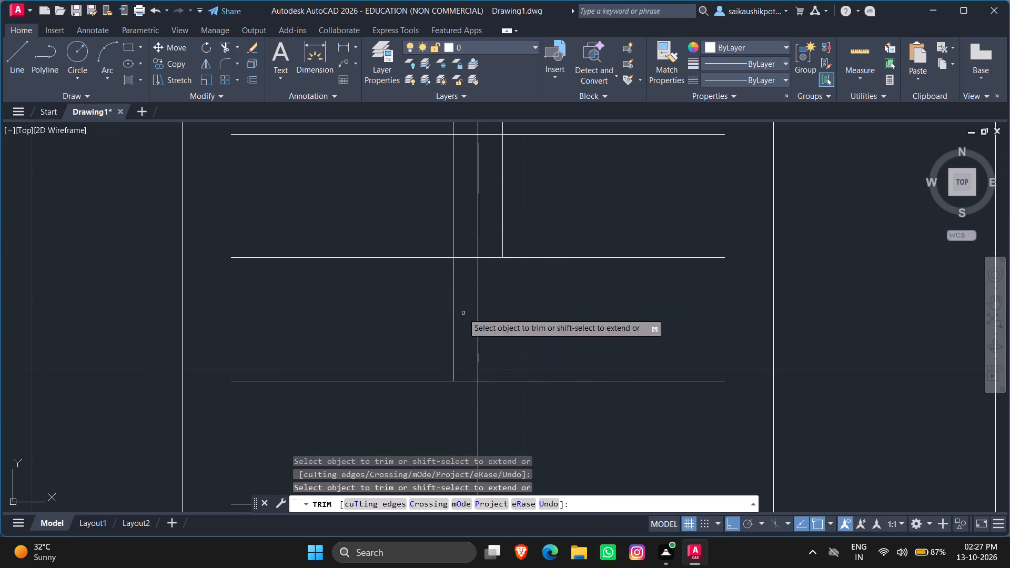
{"action": "left_click", "coordinate": [463, 313]}
{"action": "left_click", "coordinate": [446, 311]}
{"action": "scroll", "coordinate": [449, 327], "scroll_direction": "down", "scroll_amount": 3}
{"action": "scroll", "coordinate": [464, 291], "scroll_direction": "up", "scroll_amount": 3}
{"action": "left_click_drag", "start_coordinate": [464, 291], "coordinate": [458, 294]}
{"action": "left_click", "coordinate": [442, 294]}
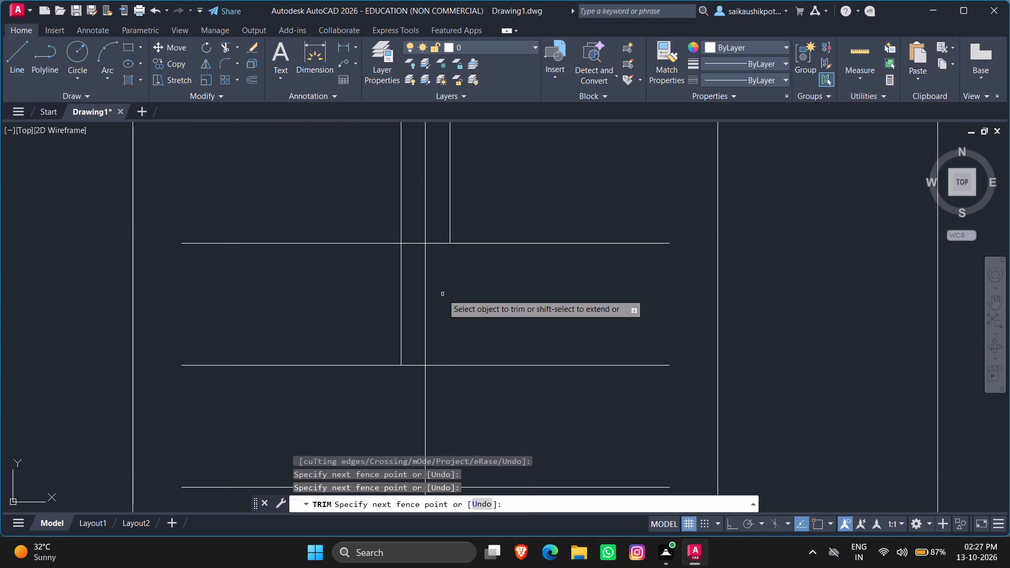
{"action": "left_click", "coordinate": [402, 308]}
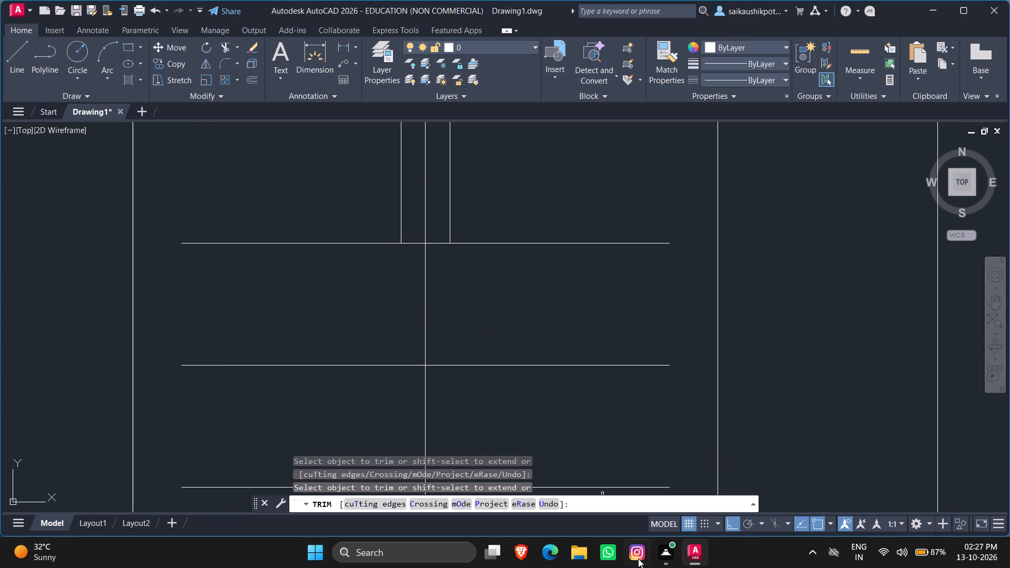
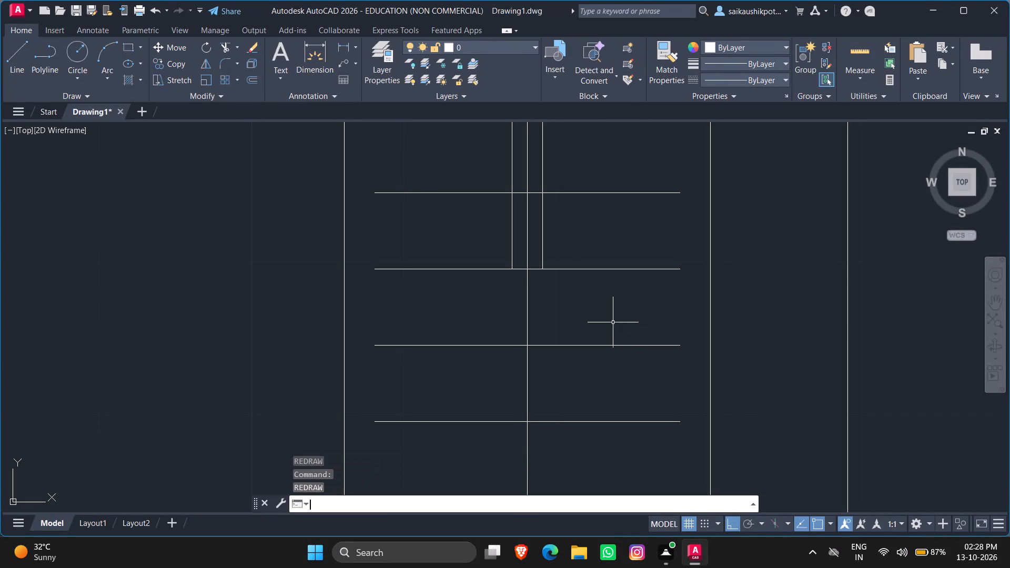
Trim both outer lines beside the centre line within the third gap below the strip's top edge, keeping the centre line.
{"action": "key", "text": "Escape"}
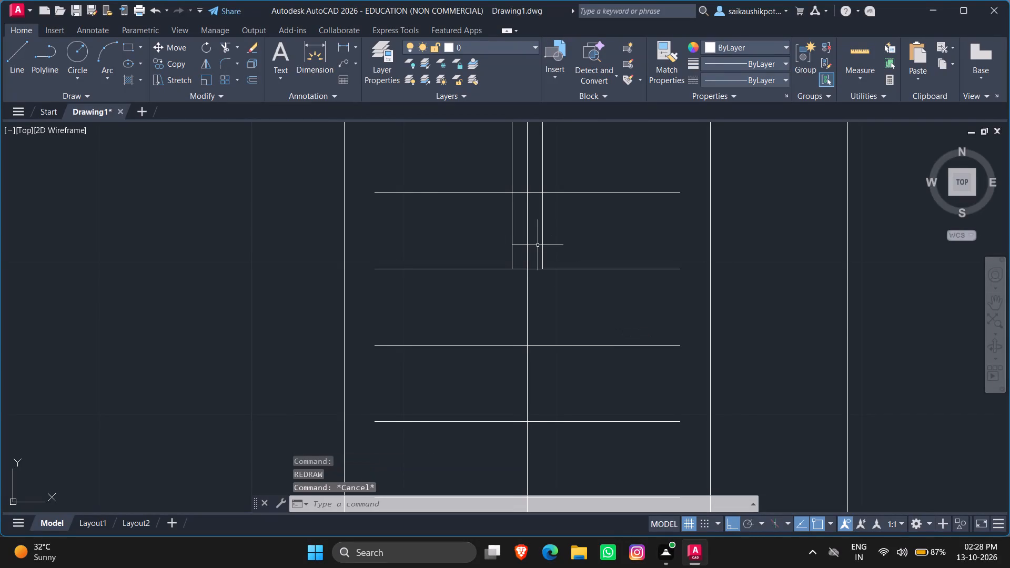
{"action": "key", "text": "Escape"}
{"action": "key", "text": "t"}
{"action": "key", "text": "r"}
{"action": "key", "text": "Return"}
{"action": "key", "text": "Return"}
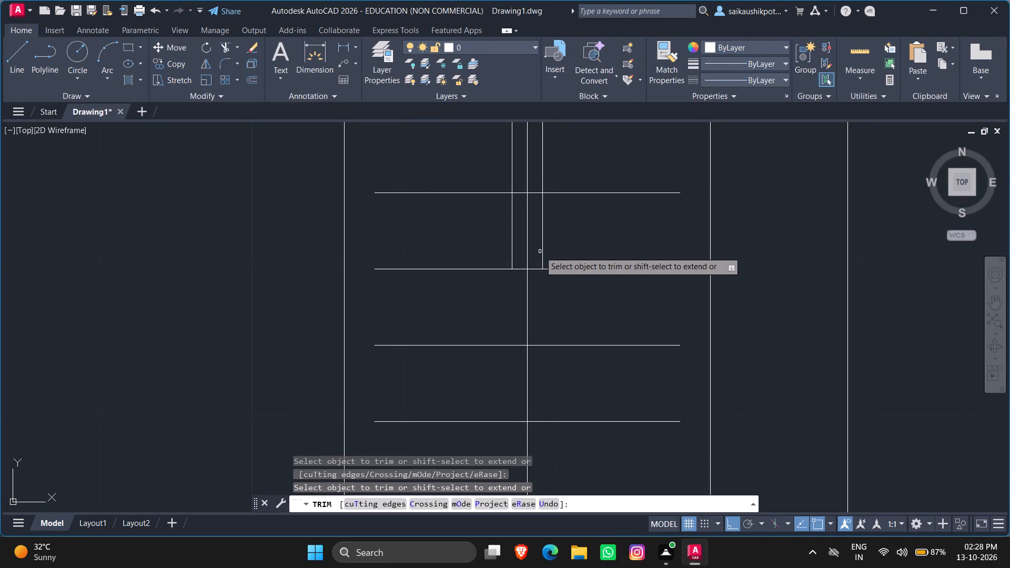
{"action": "left_click", "coordinate": [540, 251]}
{"action": "left_click", "coordinate": [551, 257]}
{"action": "left_click", "coordinate": [517, 246]}
{"action": "left_click", "coordinate": [506, 249]}
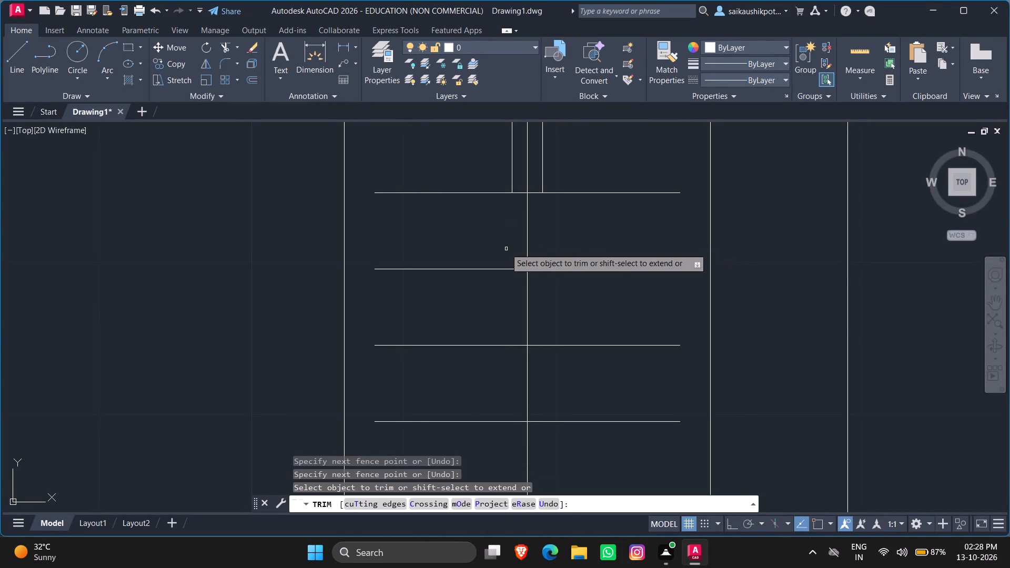
Trim both outer lines within the two topmost gaps up to the strip's top edge, keeping the centre line.
{"action": "scroll", "coordinate": [528, 282], "scroll_direction": "down", "scroll_amount": 2}
{"action": "scroll", "coordinate": [528, 225], "scroll_direction": "up", "scroll_amount": 2}
{"action": "left_click_drag", "start_coordinate": [535, 245], "coordinate": [552, 258]}
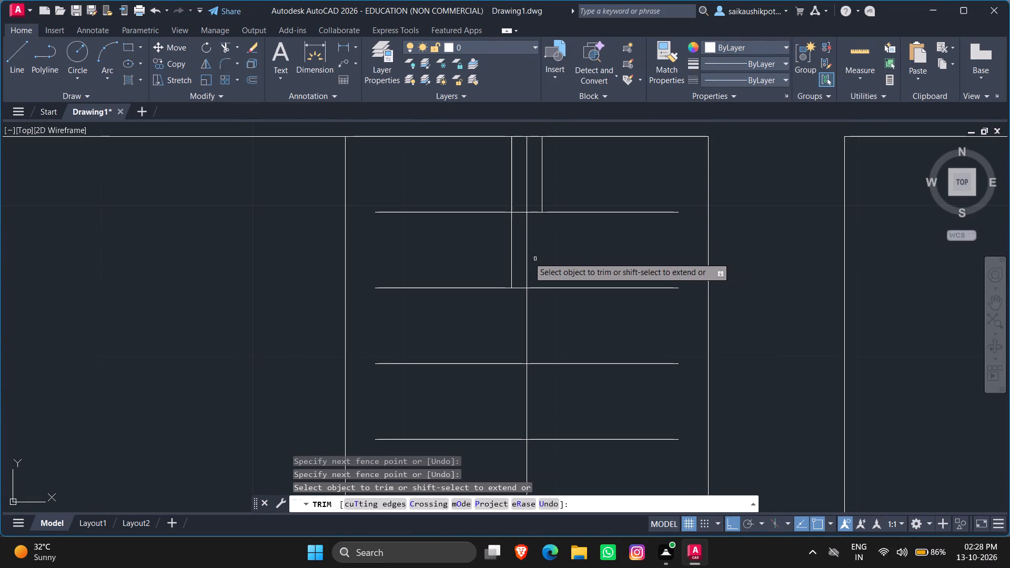
{"action": "left_click_drag", "start_coordinate": [518, 254], "coordinate": [501, 256]}
{"action": "left_click", "coordinate": [513, 190]}
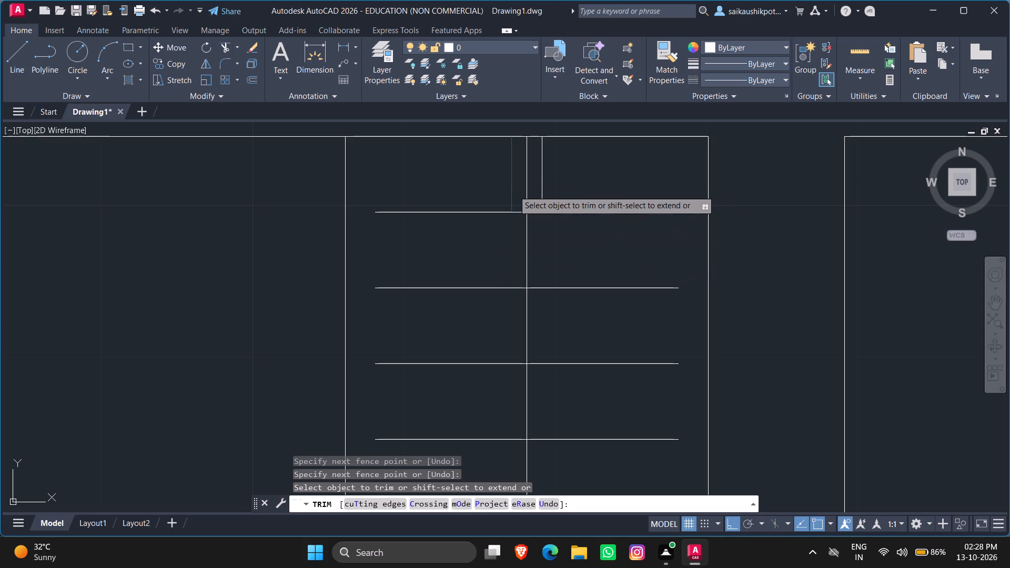
{"action": "left_click", "coordinate": [541, 196]}
Trim the centre line below the strip's lowest crossbar, keeping the two outer lines there.
{"action": "scroll", "coordinate": [560, 188], "scroll_direction": "down", "scroll_amount": 4}
{"action": "scroll", "coordinate": [563, 315], "scroll_direction": "up", "scroll_amount": 3}
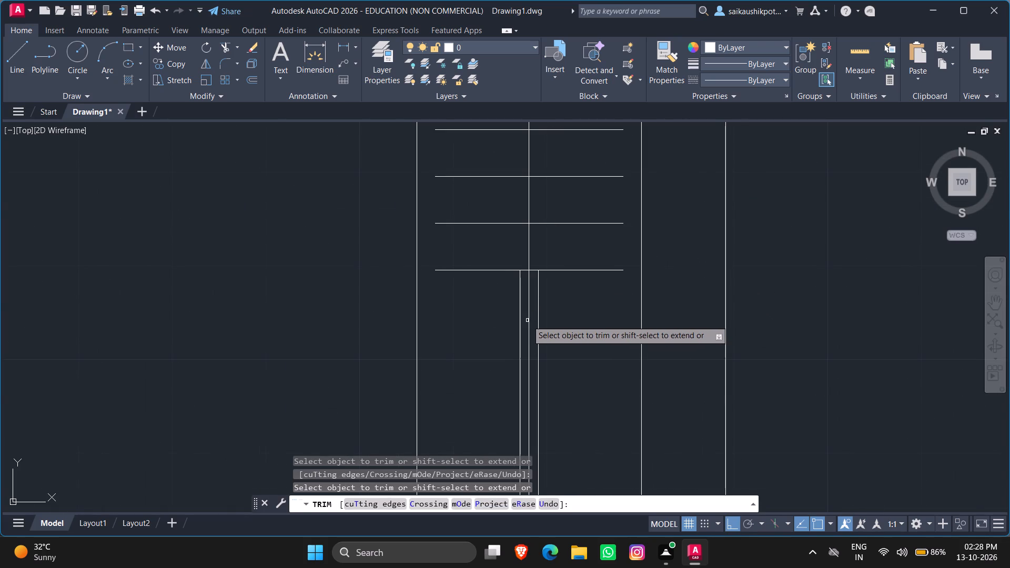
{"action": "left_click", "coordinate": [527, 320]}
{"action": "left_click", "coordinate": [530, 322]}
{"action": "key", "text": "Escape"}
{"action": "key", "text": "Escape"}
{"action": "scroll", "coordinate": [583, 315], "scroll_direction": "down", "scroll_amount": 3}
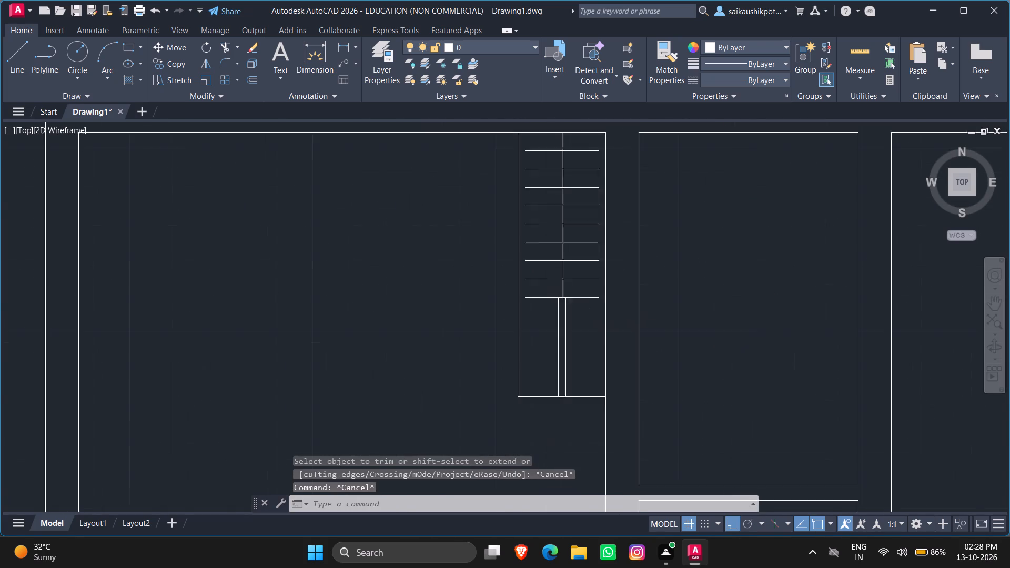
{"action": "key", "text": "Escape"}
{"action": "key", "text": "Escape"}
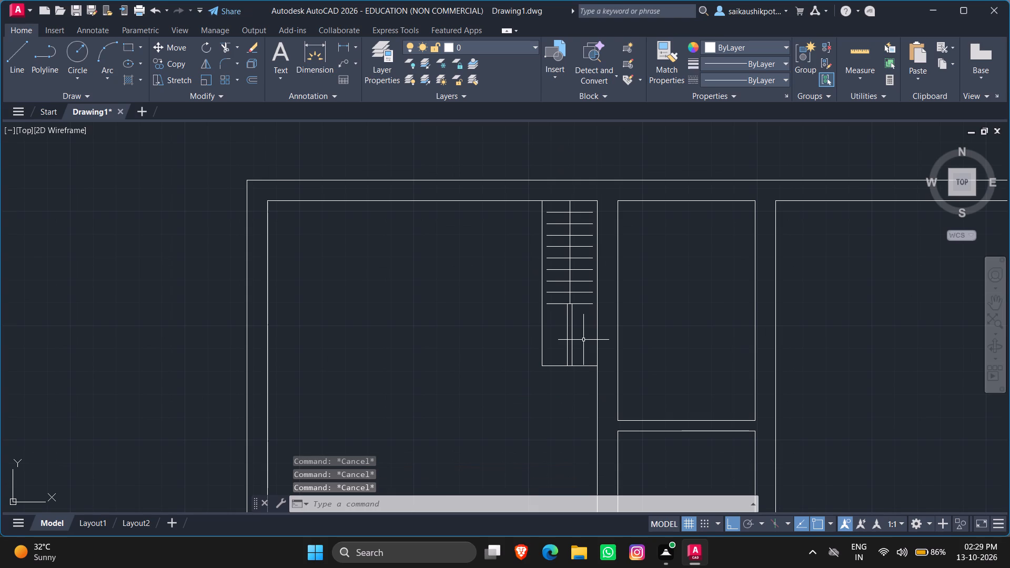
With ortho off, draw a three-point arc bulging right, from the right outer line's upper end at the lowest crossbar to its lower end.
{"action": "scroll", "coordinate": [583, 340], "scroll_direction": "down", "scroll_amount": 2}
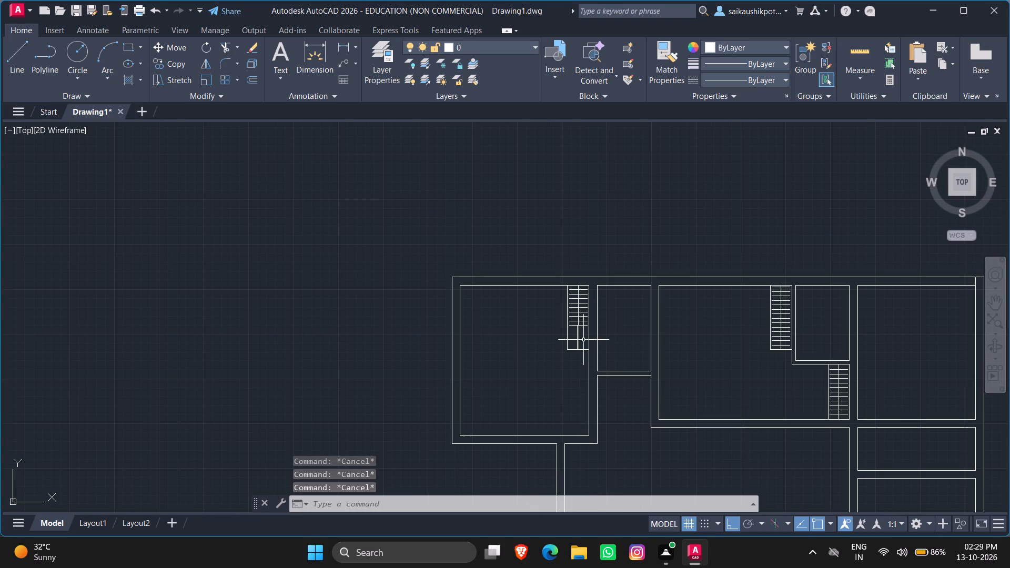
{"action": "scroll", "coordinate": [583, 340], "scroll_direction": "up", "scroll_amount": 4}
{"action": "scroll", "coordinate": [582, 340], "scroll_direction": "down", "scroll_amount": 1}
{"action": "scroll", "coordinate": [582, 340], "scroll_direction": "up", "scroll_amount": 2}
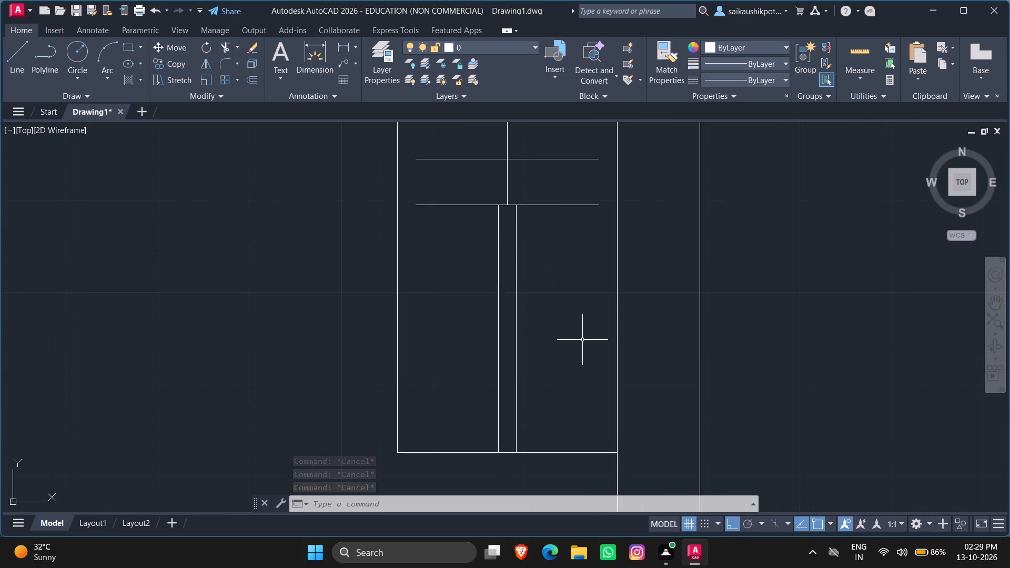
{"action": "left_click", "coordinate": [112, 55]}
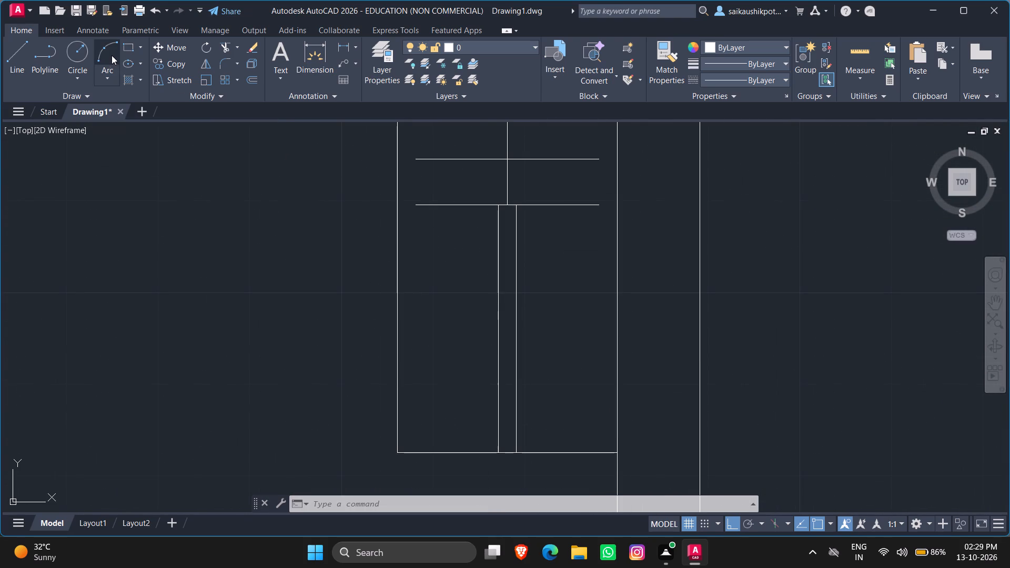
{"action": "left_click", "coordinate": [516, 207]}
{"action": "key", "text": "F8"}
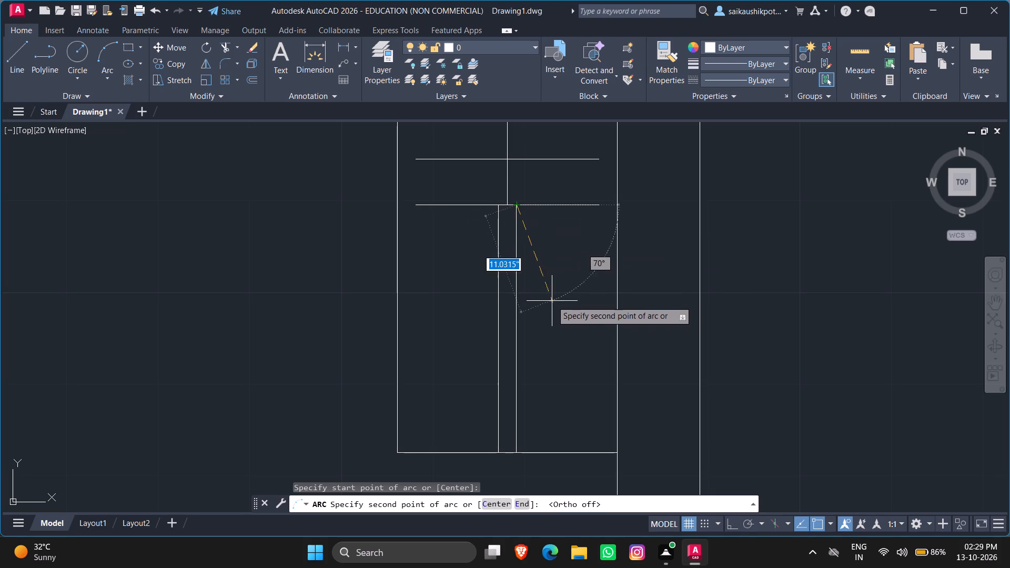
{"action": "left_click", "coordinate": [579, 332]}
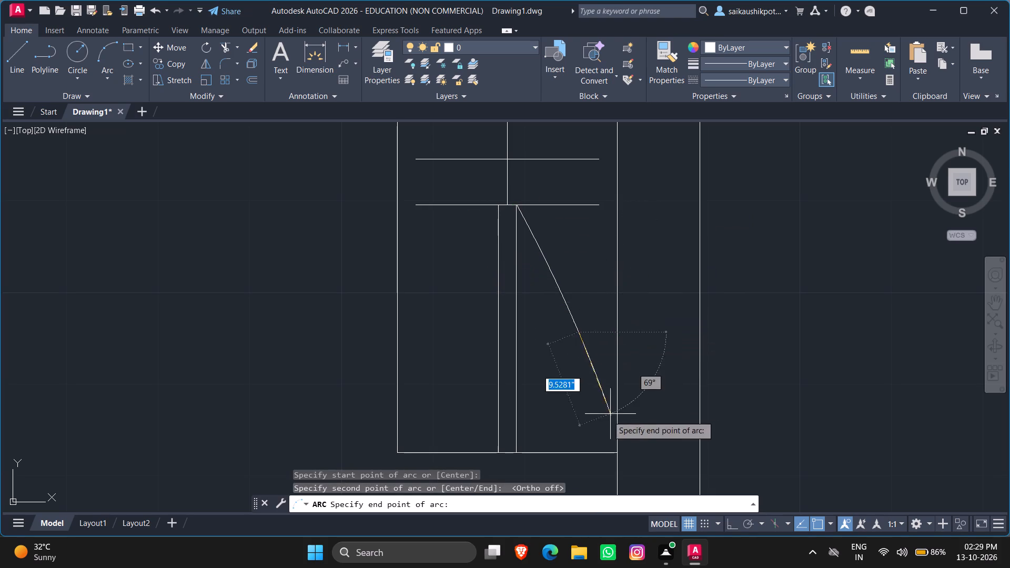
{"action": "left_click", "coordinate": [519, 450]}
{"action": "left_click", "coordinate": [577, 366]}
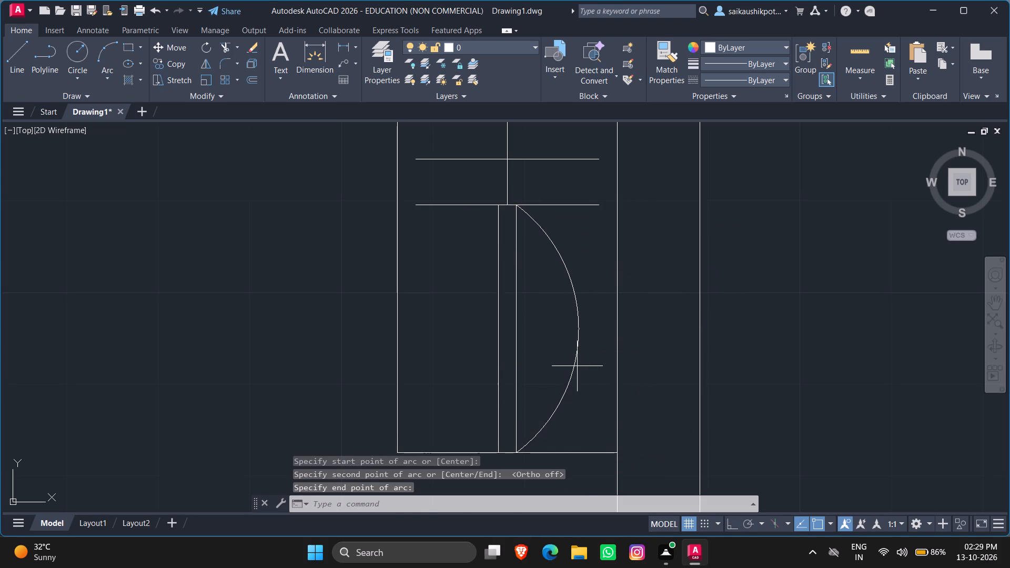
Flatten the arc by stretching its midpoint inward to a radius of about 2'-6".
{"action": "double_click", "coordinate": [568, 367]}
{"action": "left_click", "coordinate": [575, 333]}
{"action": "left_click", "coordinate": [578, 328]}
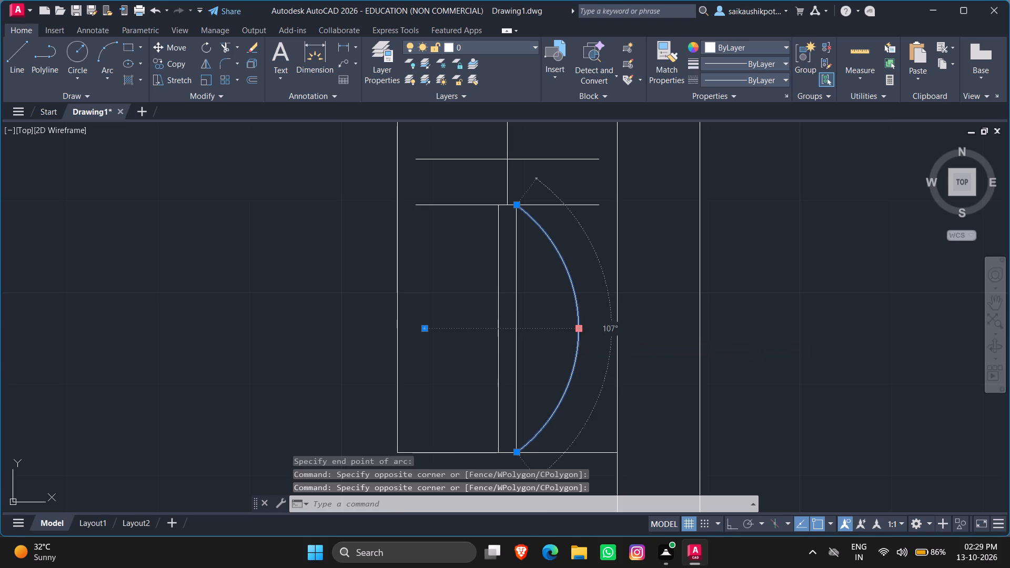
{"action": "left_click", "coordinate": [546, 326]}
{"action": "key", "text": "Escape"}
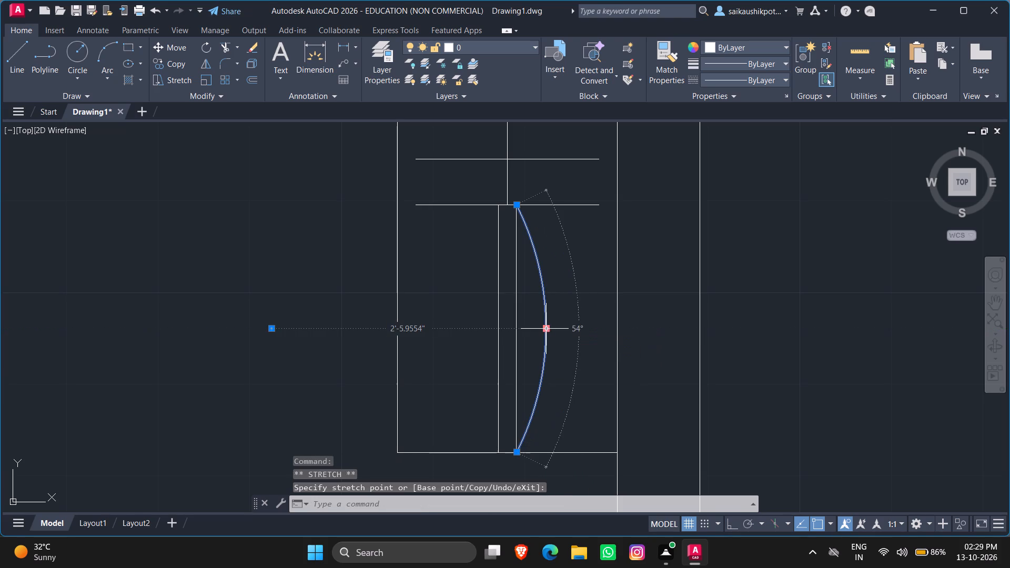
{"action": "key", "text": "Escape"}
{"action": "key", "text": "Escape"}
{"action": "key", "text": "Escape"}
{"action": "key", "text": "Escape"}
Offset the upper-left room's bottom inner wall line 2' upward into the room.
{"action": "scroll", "coordinate": [595, 314], "scroll_direction": "down", "scroll_amount": 4}
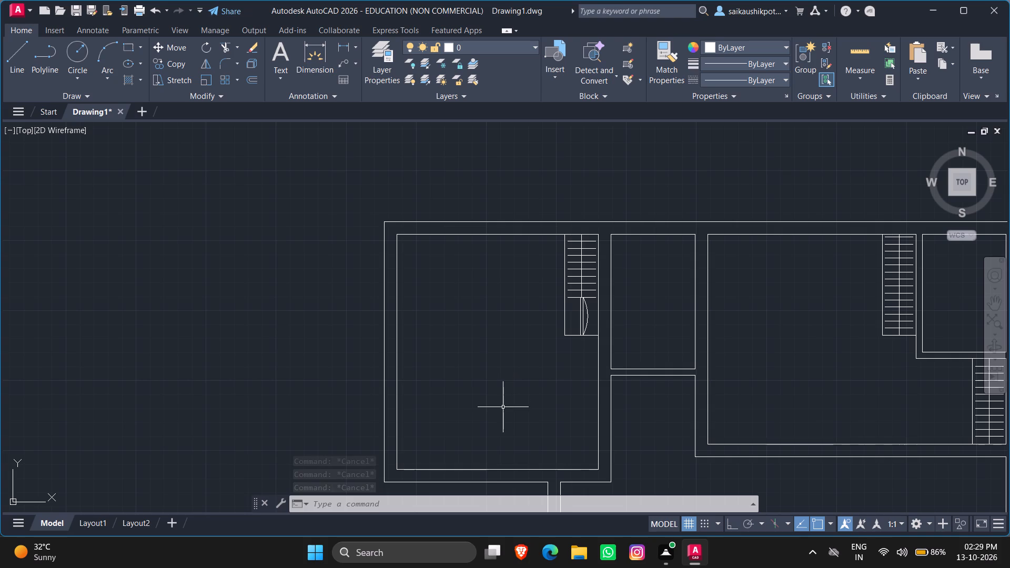
{"action": "key", "text": "Escape"}
{"action": "key", "text": "Escape"}
{"action": "key", "text": "Escape"}
{"action": "key", "text": "Escape"}
{"action": "key", "text": "o"}
{"action": "key", "text": "Return"}
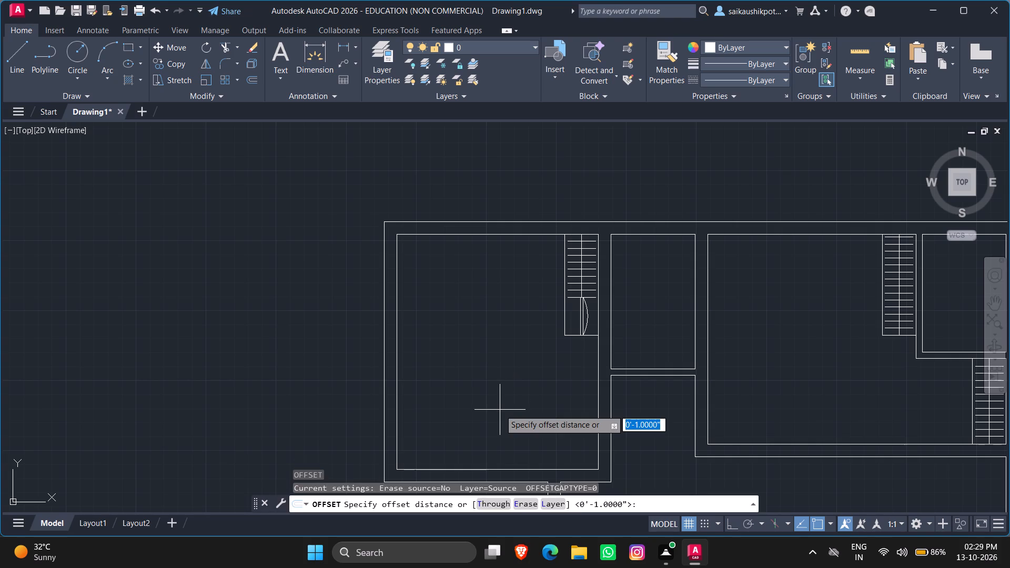
{"action": "key", "text": "2"}
{"action": "key", "text": "apostrophe"}
{"action": "key", "text": "Return"}
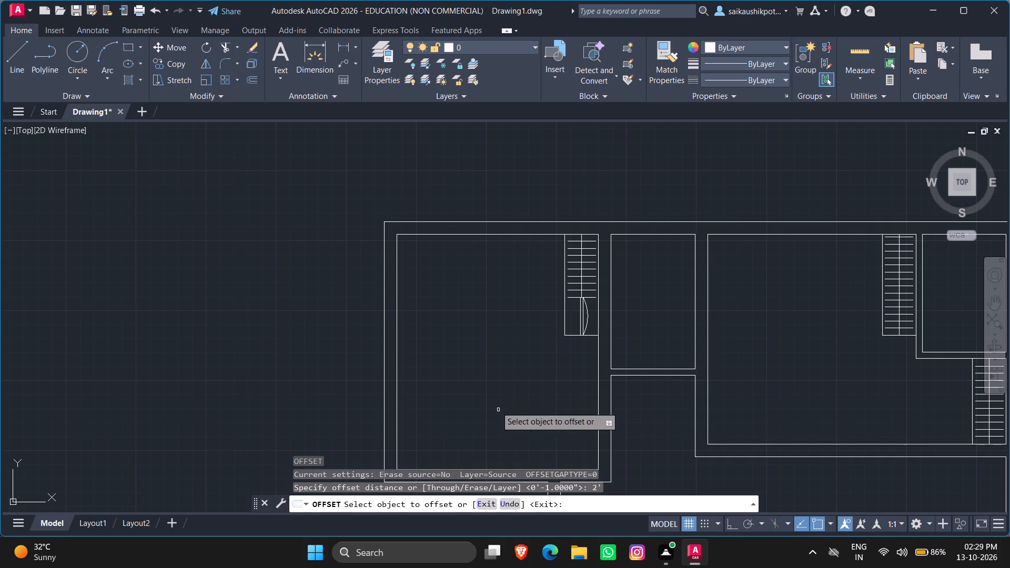
{"action": "scroll", "coordinate": [481, 378], "scroll_direction": "down", "scroll_amount": 1}
{"action": "scroll", "coordinate": [463, 431], "scroll_direction": "up", "scroll_amount": 1}
{"action": "left_click", "coordinate": [460, 439]}
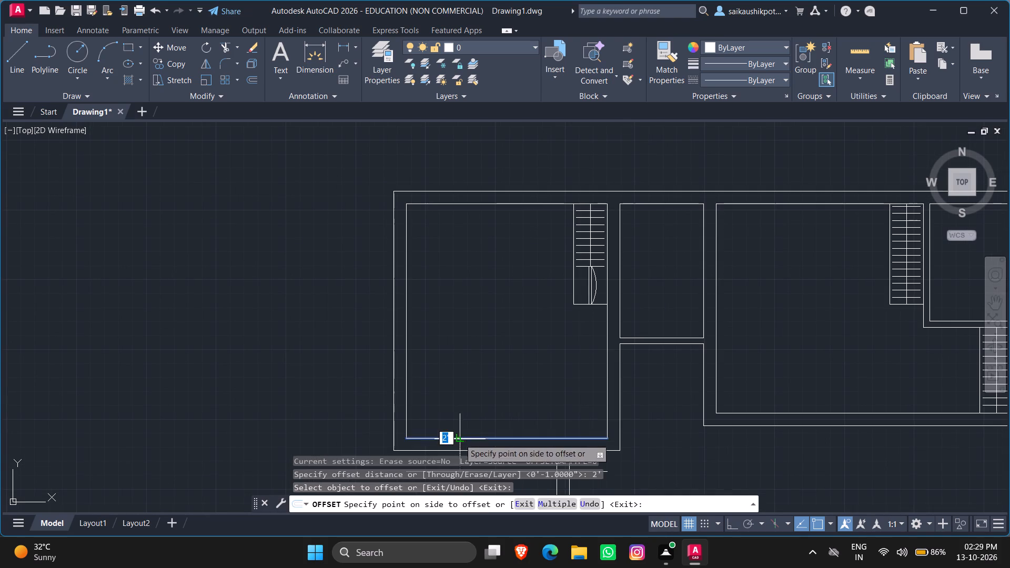
{"action": "left_click", "coordinate": [454, 397]}
{"action": "key", "text": "Escape"}
{"action": "key", "text": "Escape"}
{"action": "key", "text": "Escape"}
{"action": "key", "text": "Escape"}
Offset the upper-left room's left inner wall line 6' to the right.
{"action": "key", "text": "o"}
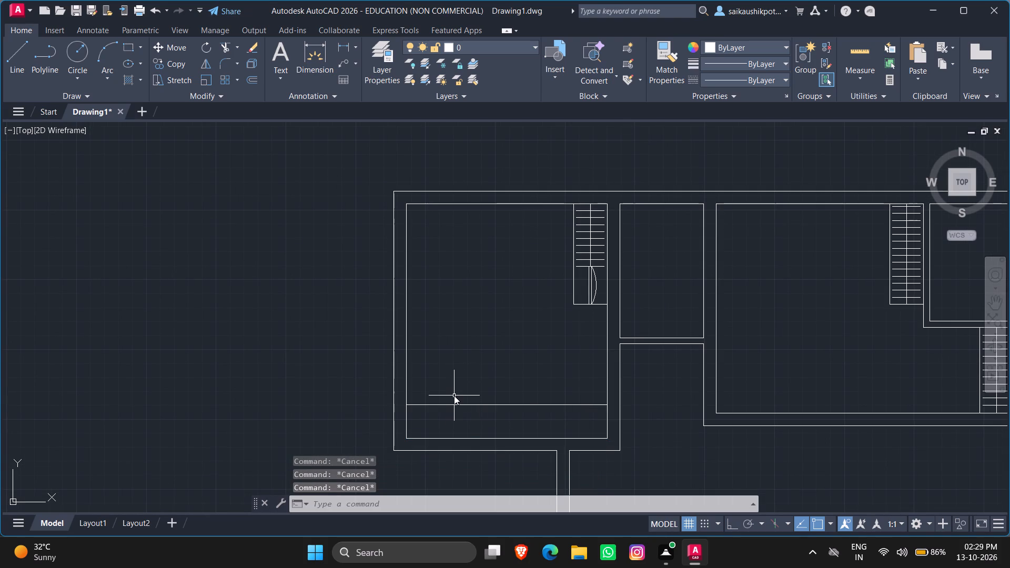
{"action": "key", "text": "Return"}
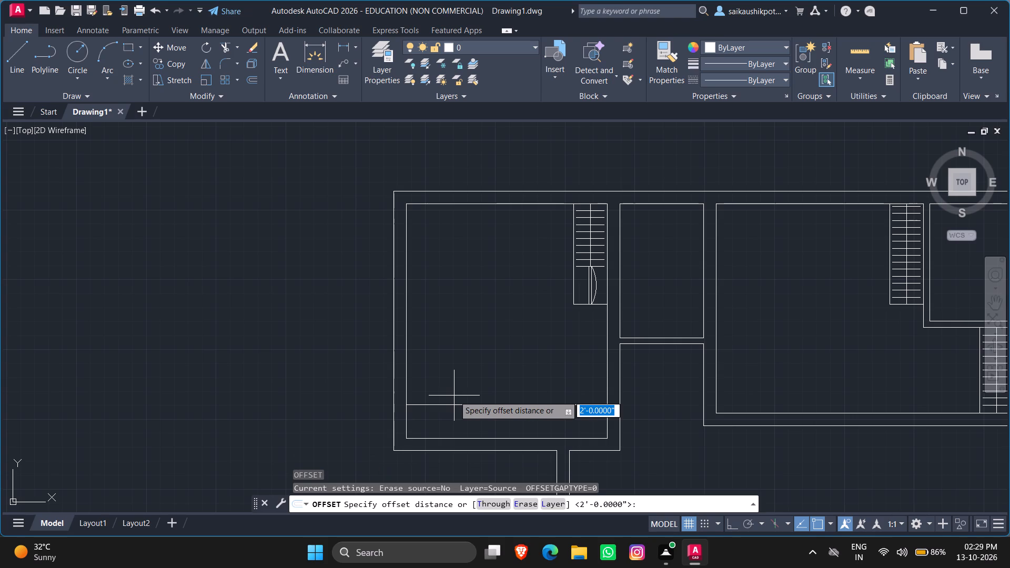
{"action": "type", "text": "6'"}
{"action": "key", "text": "Return"}
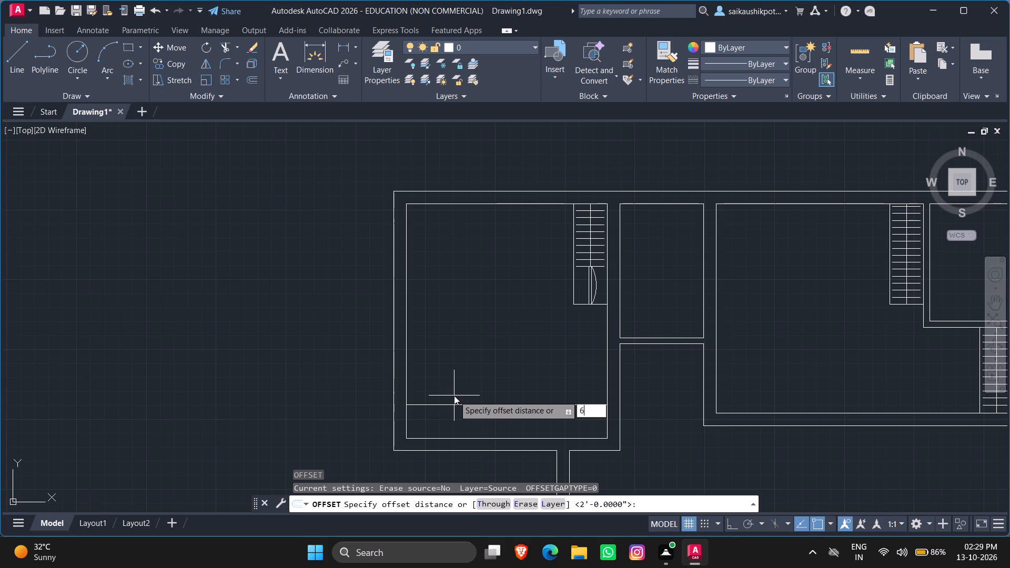
{"action": "left_click", "coordinate": [405, 371]}
{"action": "left_click", "coordinate": [504, 379]}
{"action": "key", "text": "Escape"}
{"action": "key", "text": "Escape"}
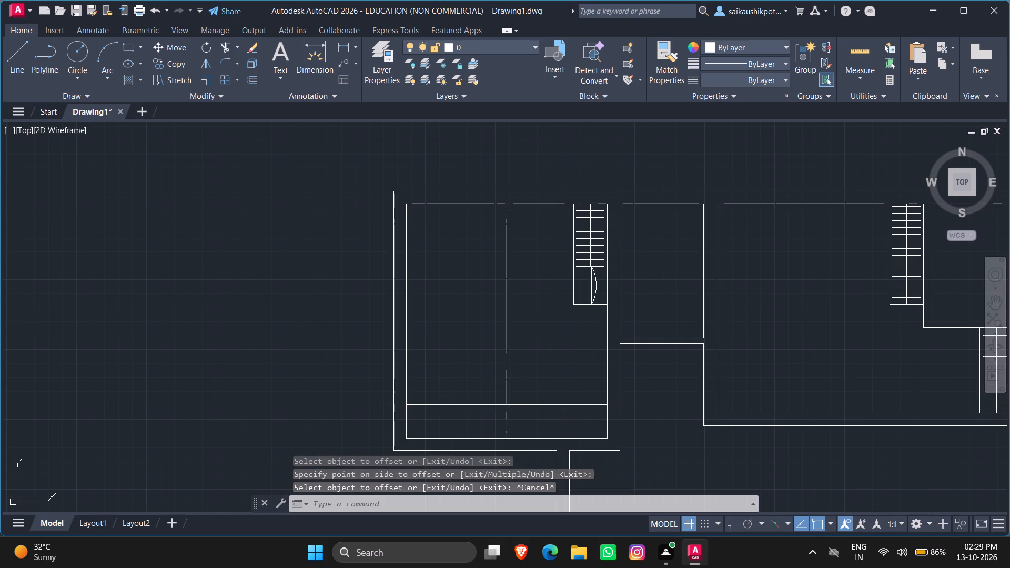
Trim the two offset lines to leave a 6' by 2' rectangle in the room's lower-left corner.
{"action": "type", "text": "TR"}
{"action": "key", "text": "Return"}
{"action": "key", "text": "Return"}
{"action": "left_click", "coordinate": [549, 414]}
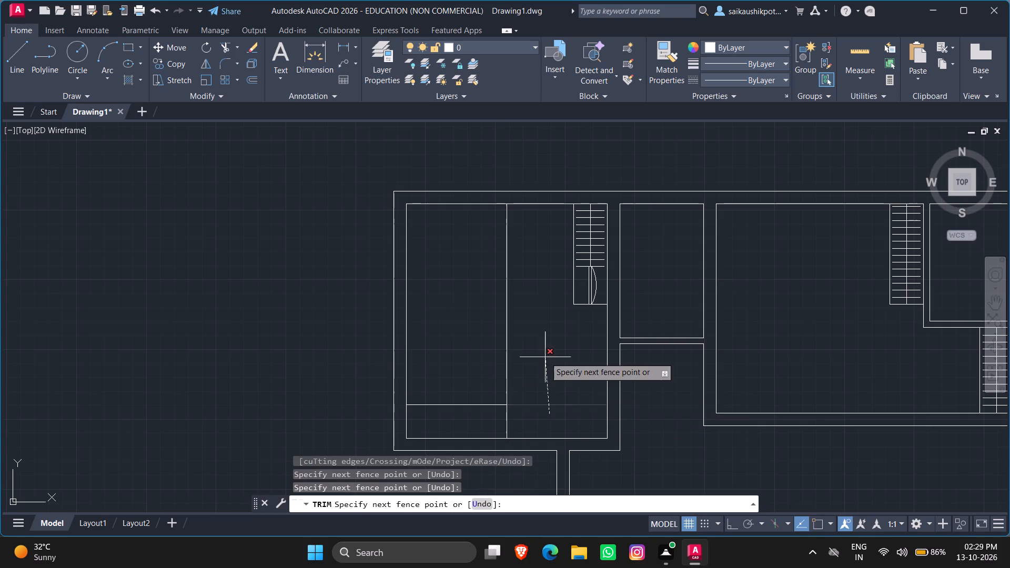
{"action": "left_click", "coordinate": [545, 357]}
{"action": "left_click", "coordinate": [521, 343]}
{"action": "left_click", "coordinate": [486, 337]}
{"action": "key", "text": "Escape"}
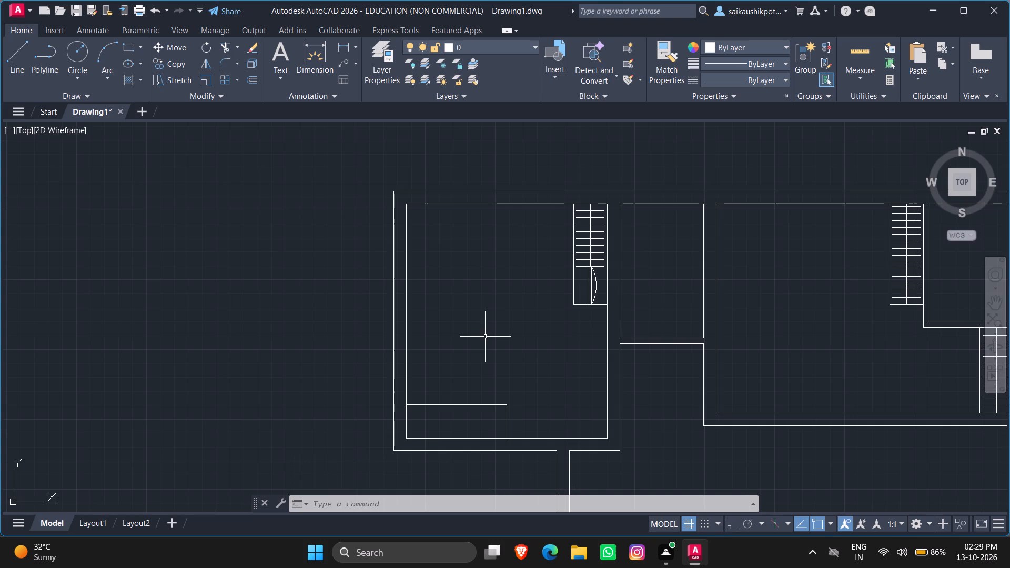
{"action": "key", "text": "Escape"}
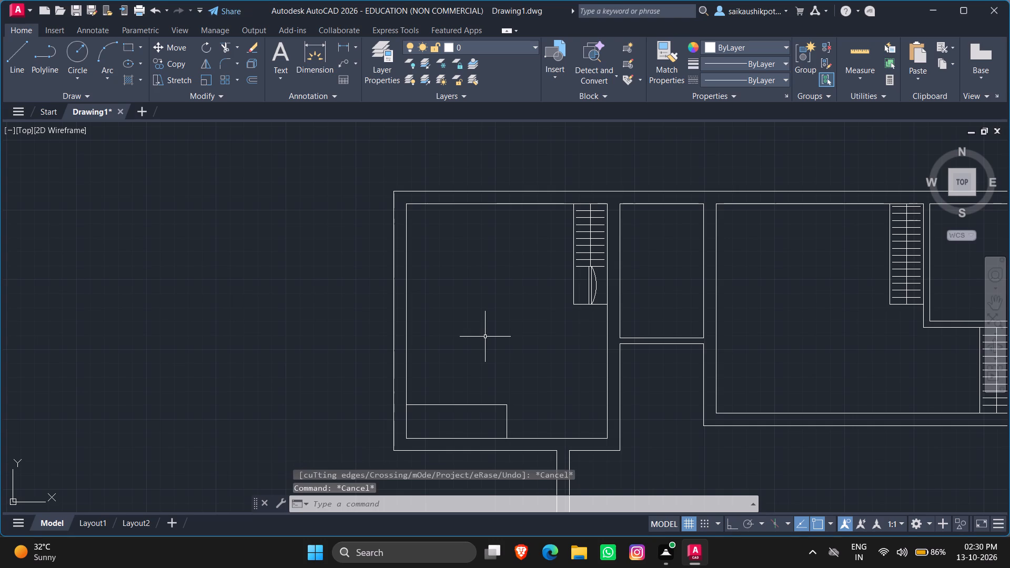
Offset the upper-right room's bottom inner wall line 2' upward into the room.
{"action": "scroll", "coordinate": [485, 337], "scroll_direction": "down", "scroll_amount": 3}
{"action": "scroll", "coordinate": [528, 372], "scroll_direction": "up", "scroll_amount": 3}
{"action": "scroll", "coordinate": [508, 384], "scroll_direction": "down", "scroll_amount": 1}
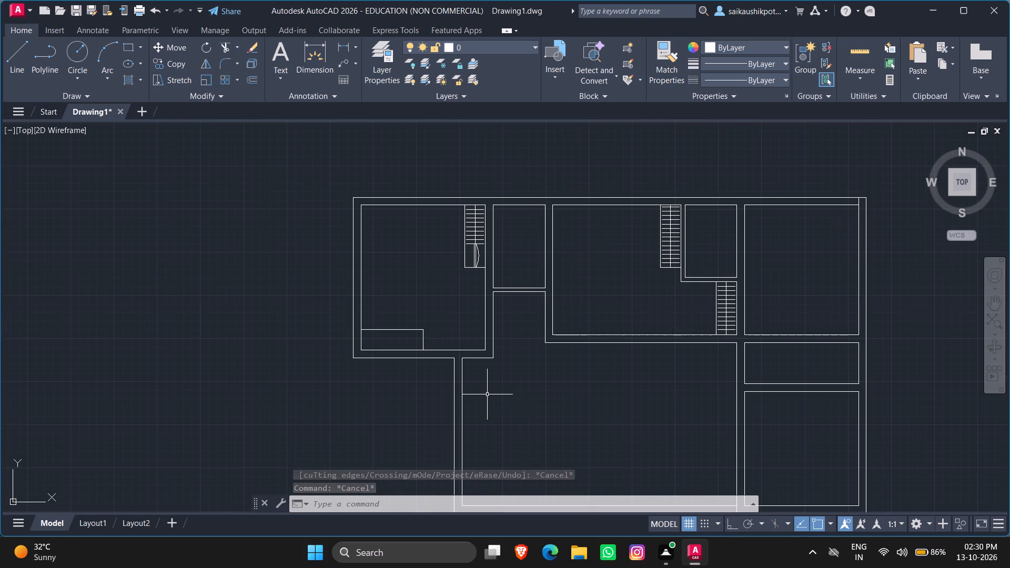
{"action": "scroll", "coordinate": [533, 369], "scroll_direction": "down", "scroll_amount": 1}
{"action": "scroll", "coordinate": [586, 327], "scroll_direction": "up", "scroll_amount": 2}
{"action": "scroll", "coordinate": [587, 317], "scroll_direction": "down", "scroll_amount": 3}
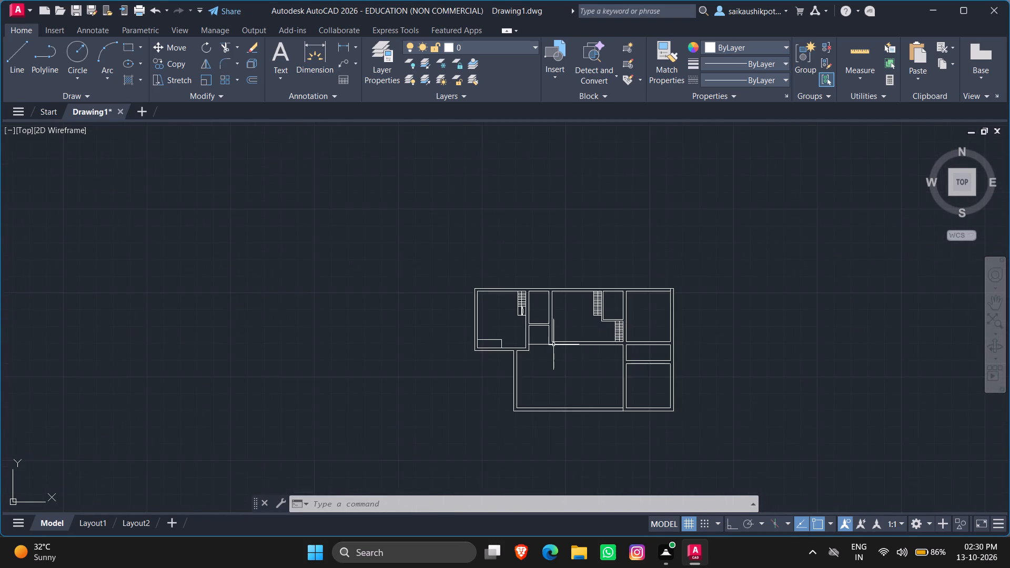
{"action": "scroll", "coordinate": [551, 346], "scroll_direction": "up", "scroll_amount": 2}
{"action": "scroll", "coordinate": [593, 338], "scroll_direction": "down", "scroll_amount": 1}
{"action": "scroll", "coordinate": [477, 361], "scroll_direction": "up", "scroll_amount": 1}
{"action": "scroll", "coordinate": [473, 361], "scroll_direction": "down", "scroll_amount": 2}
{"action": "scroll", "coordinate": [463, 386], "scroll_direction": "up", "scroll_amount": 1}
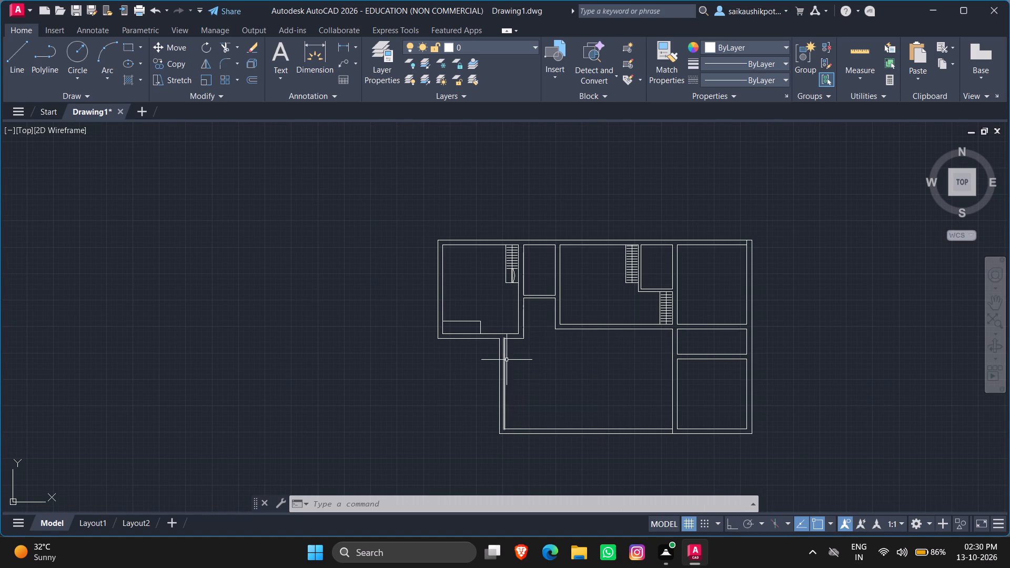
{"action": "scroll", "coordinate": [760, 334], "scroll_direction": "up", "scroll_amount": 3}
{"action": "scroll", "coordinate": [733, 298], "scroll_direction": "down", "scroll_amount": 2}
{"action": "scroll", "coordinate": [713, 263], "scroll_direction": "up", "scroll_amount": 1}
{"action": "key", "text": "Escape"}
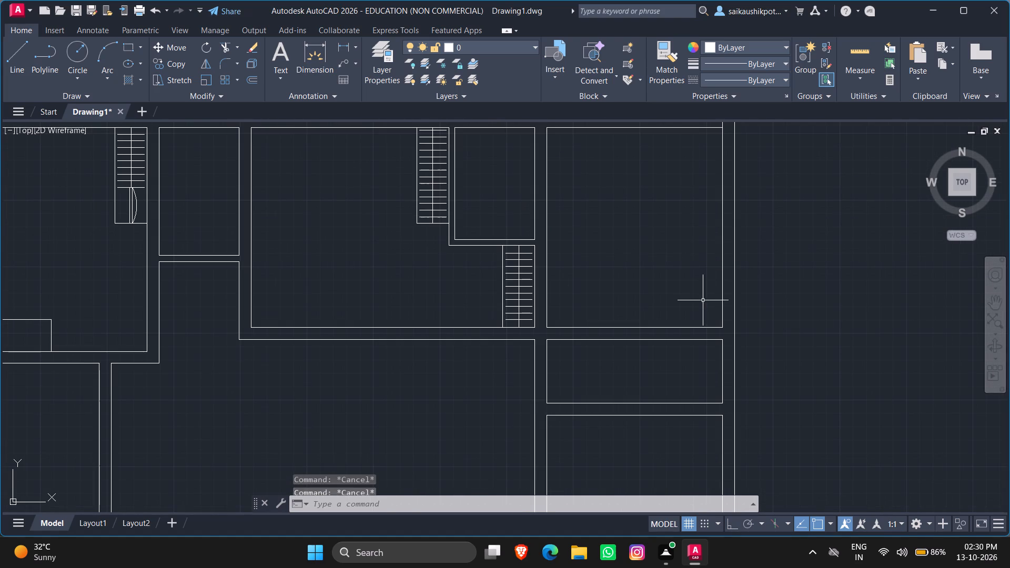
{"action": "key", "text": "Escape"}
{"action": "key", "text": "Escape"}
{"action": "key", "text": "Escape"}
{"action": "key", "text": "Escape"}
{"action": "key", "text": "o"}
{"action": "key", "text": "Return"}
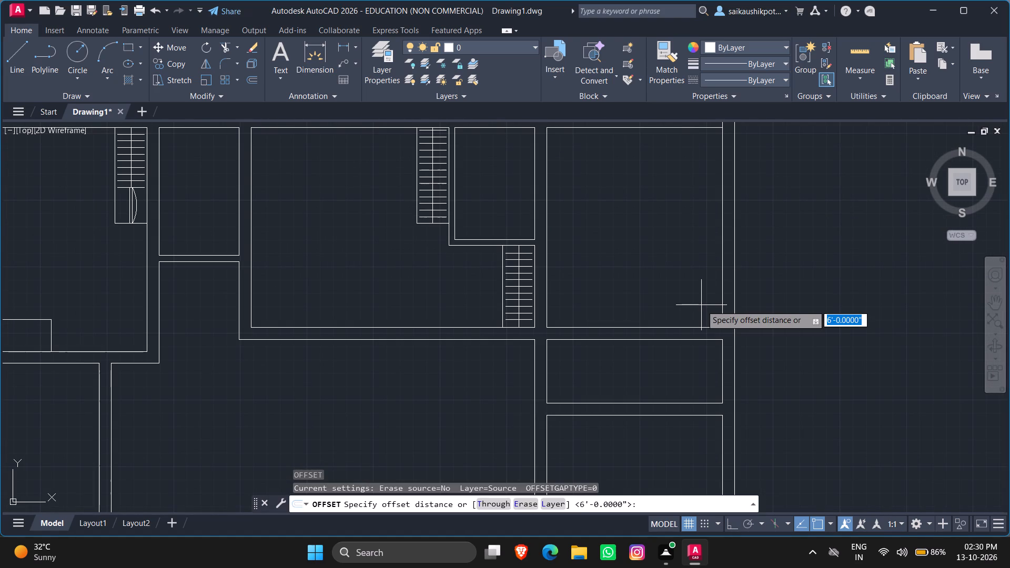
{"action": "type", "text": "2'"}
{"action": "key", "text": "Return"}
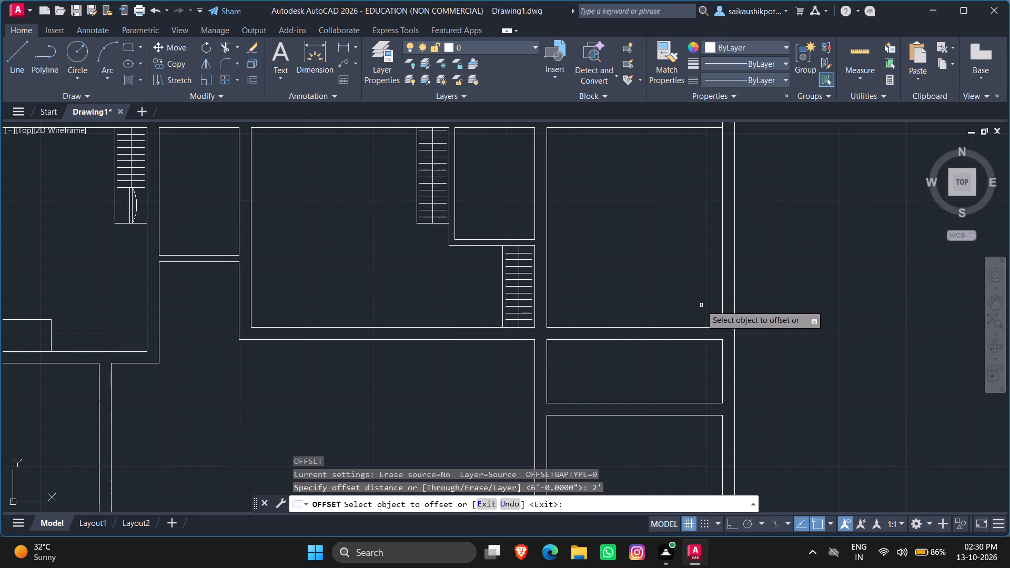
{"action": "left_click", "coordinate": [693, 328]}
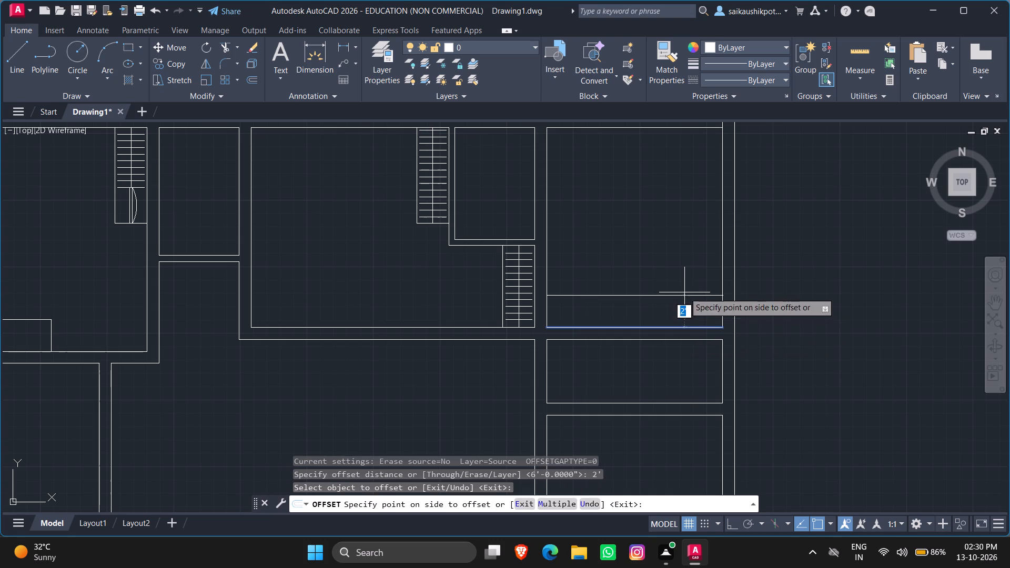
{"action": "left_click", "coordinate": [684, 291]}
{"action": "key", "text": "Escape"}
{"action": "key", "text": "Escape"}
{"action": "key", "text": "Escape"}
{"action": "key", "text": "Escape"}
{"action": "key", "text": "Escape"}
{"action": "key", "text": "Escape"}
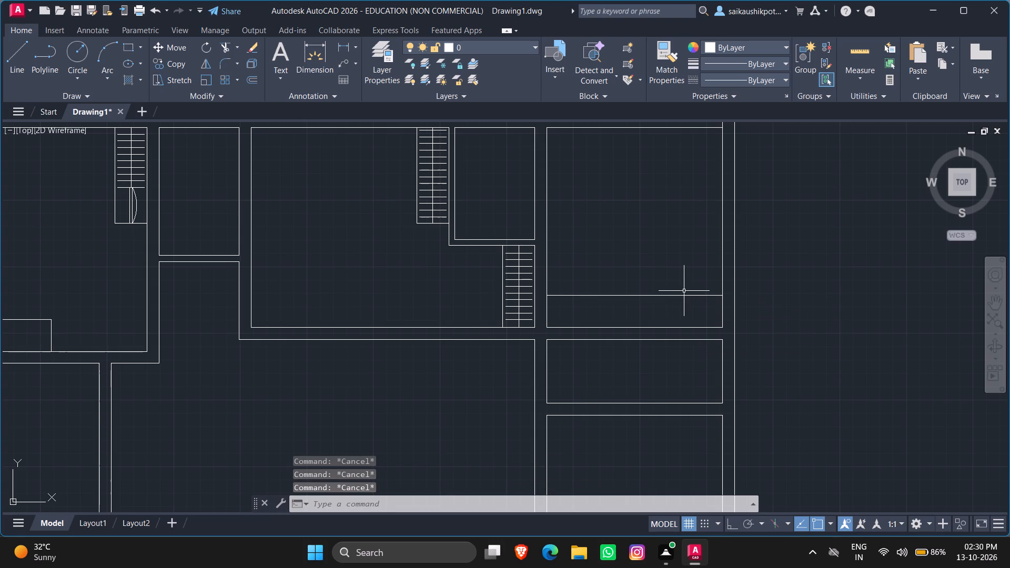
Offset the upper-right room's right inner wall line 6' to the left, into the room.
{"action": "key", "text": "Escape"}
{"action": "key", "text": "o"}
{"action": "key", "text": "Return"}
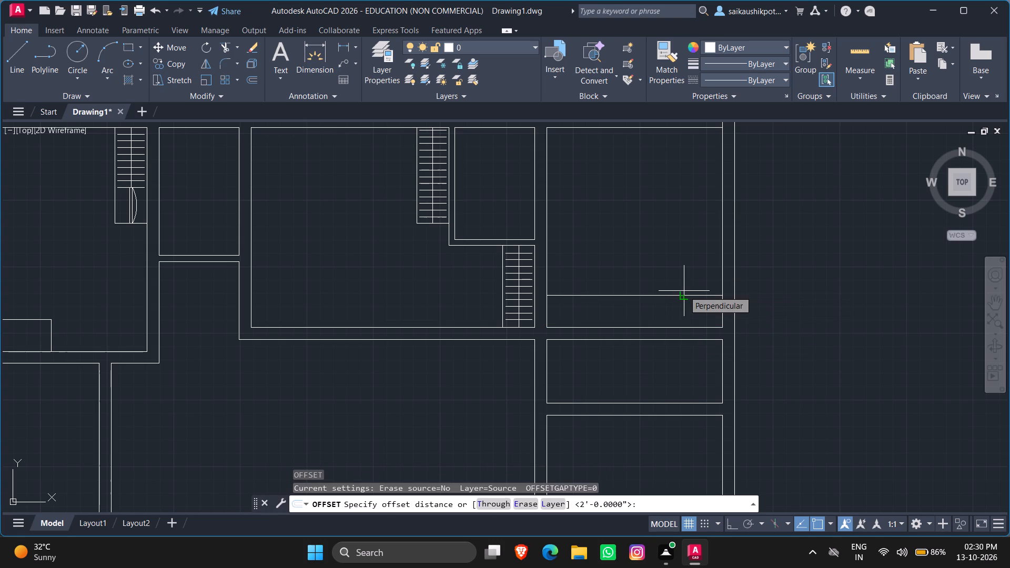
{"action": "type", "text": "6'"}
{"action": "key", "text": "Return"}
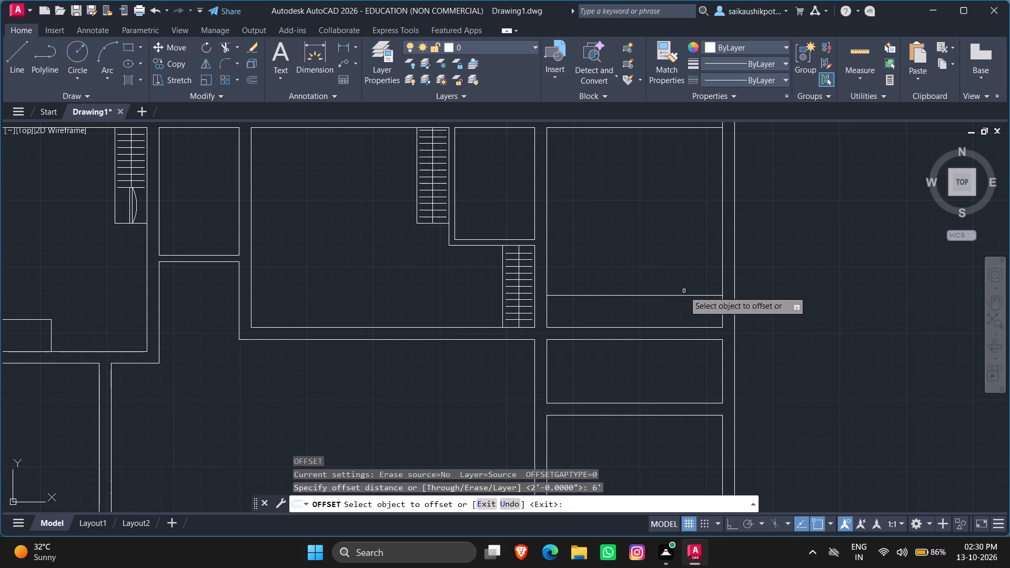
{"action": "left_click", "coordinate": [723, 276]}
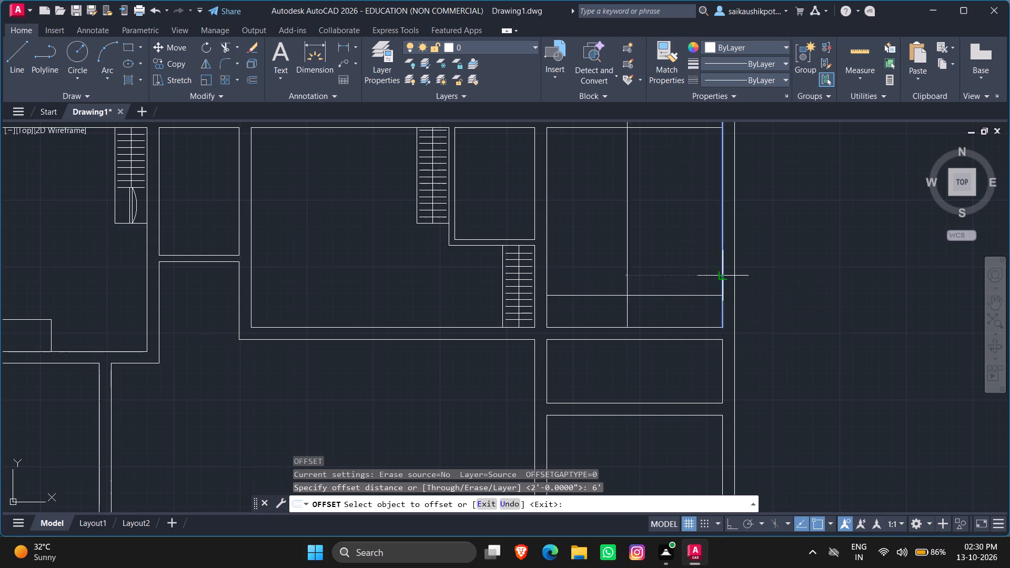
{"action": "left_click", "coordinate": [688, 275]}
{"action": "key", "text": "Escape"}
{"action": "key", "text": "Escape"}
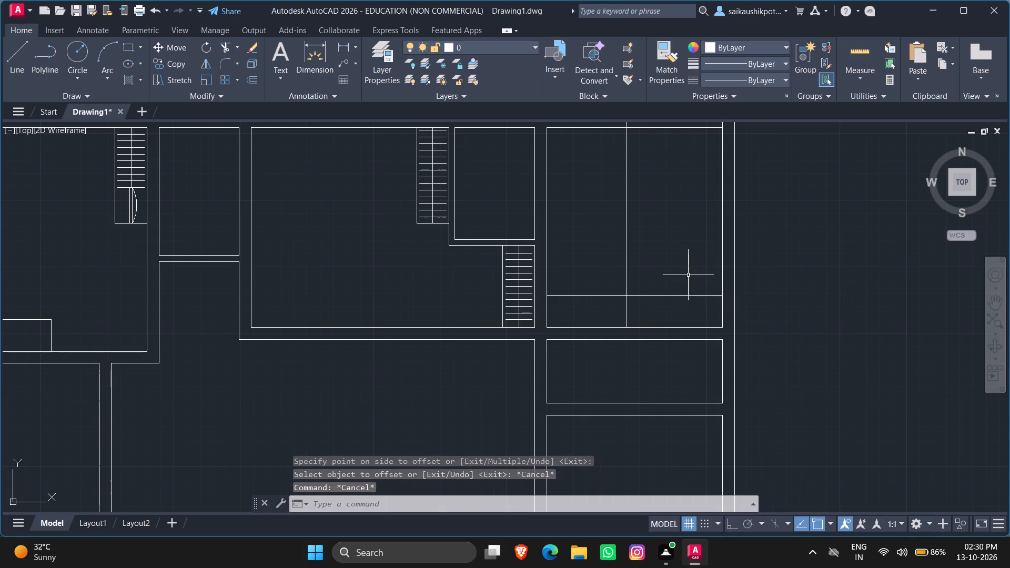
Trim the two offset lines to leave a 6' by 2' rectangle in the upper-right room's lower-right corner.
{"action": "type", "text": "TR"}
{"action": "key", "text": "Return"}
{"action": "key", "text": "Return"}
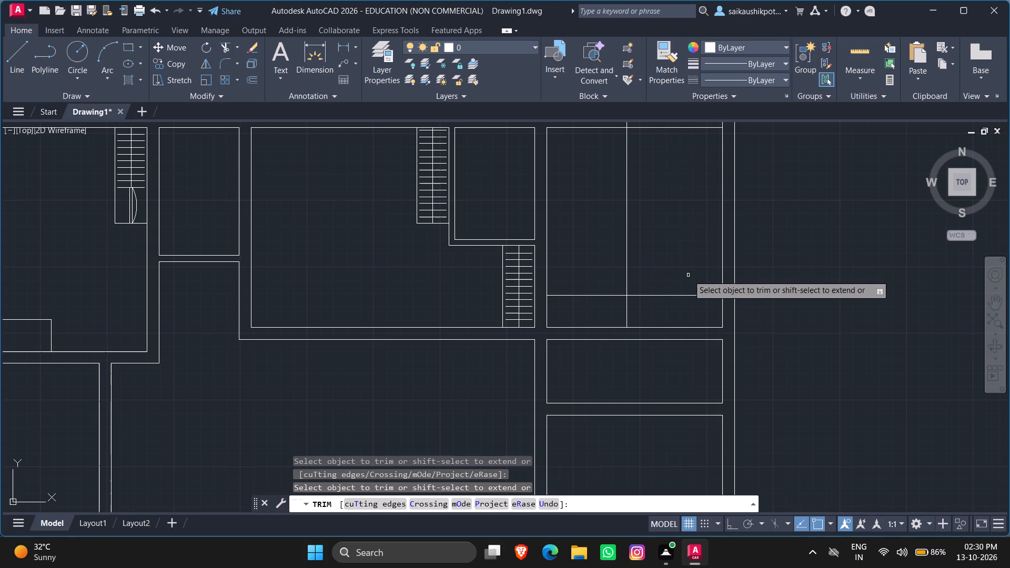
{"action": "left_click_drag", "start_coordinate": [649, 242], "coordinate": [591, 306]}
{"action": "scroll", "coordinate": [591, 306], "scroll_direction": "down", "scroll_amount": 2}
{"action": "scroll", "coordinate": [595, 237], "scroll_direction": "up", "scroll_amount": 4}
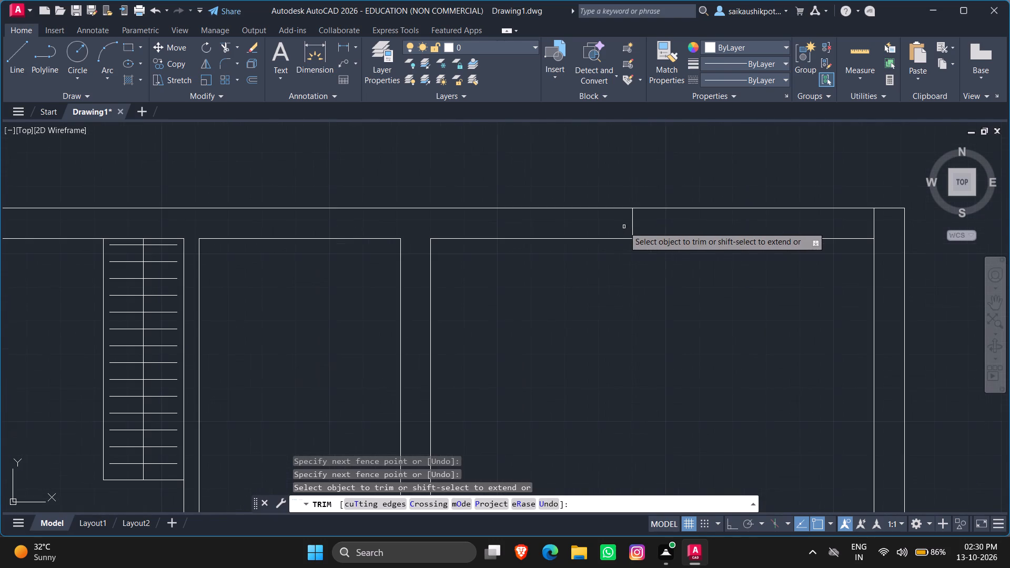
{"action": "left_click", "coordinate": [634, 225]}
{"action": "scroll", "coordinate": [604, 311], "scroll_direction": "down", "scroll_amount": 2}
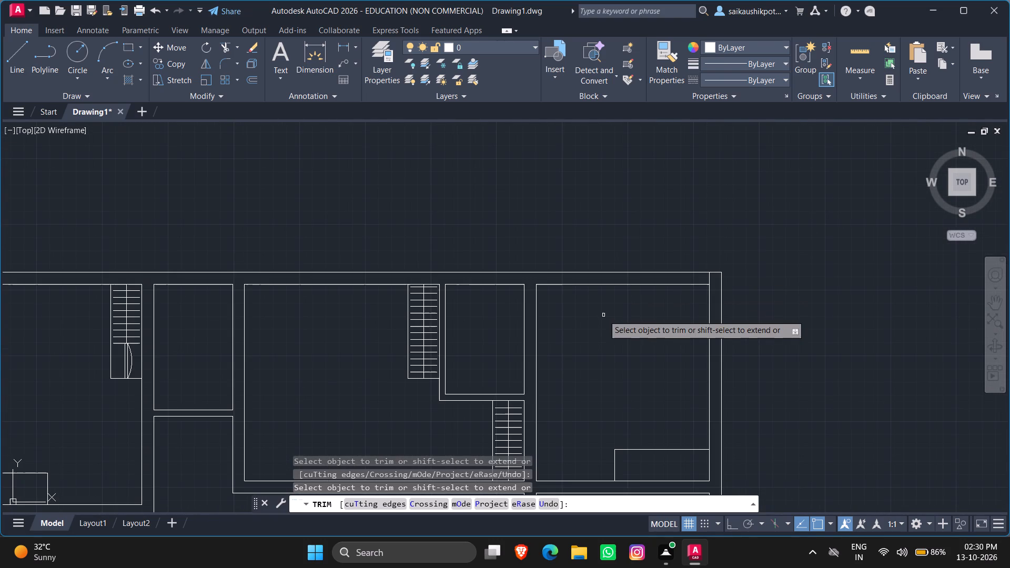
{"action": "key", "text": "Escape"}
{"action": "key", "text": "Escape"}
{"action": "key", "text": "Escape"}
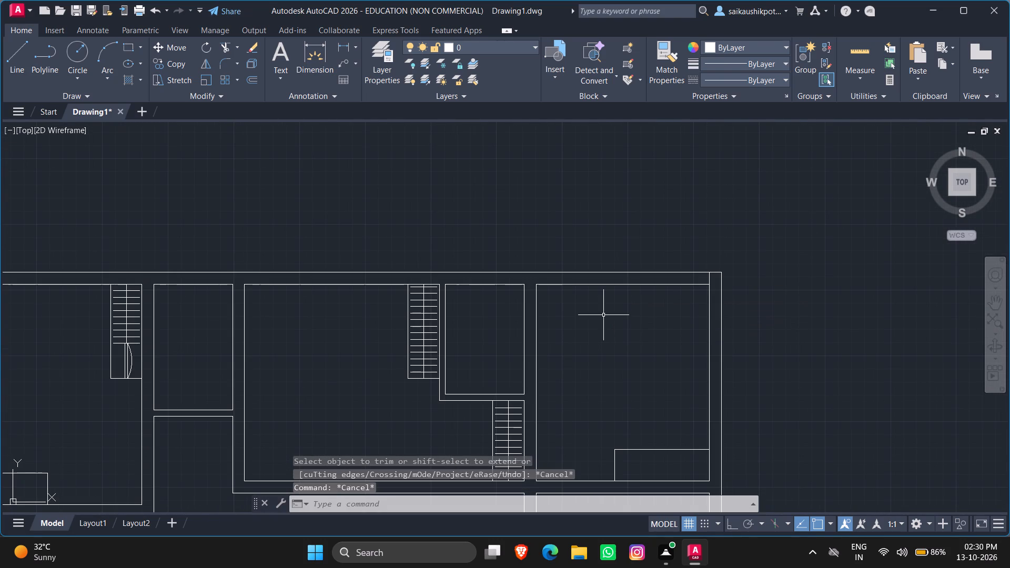
Trim the right inner wall line's end that crosses the outer wall at the plan's top-right corner.
{"action": "key", "text": "space"}
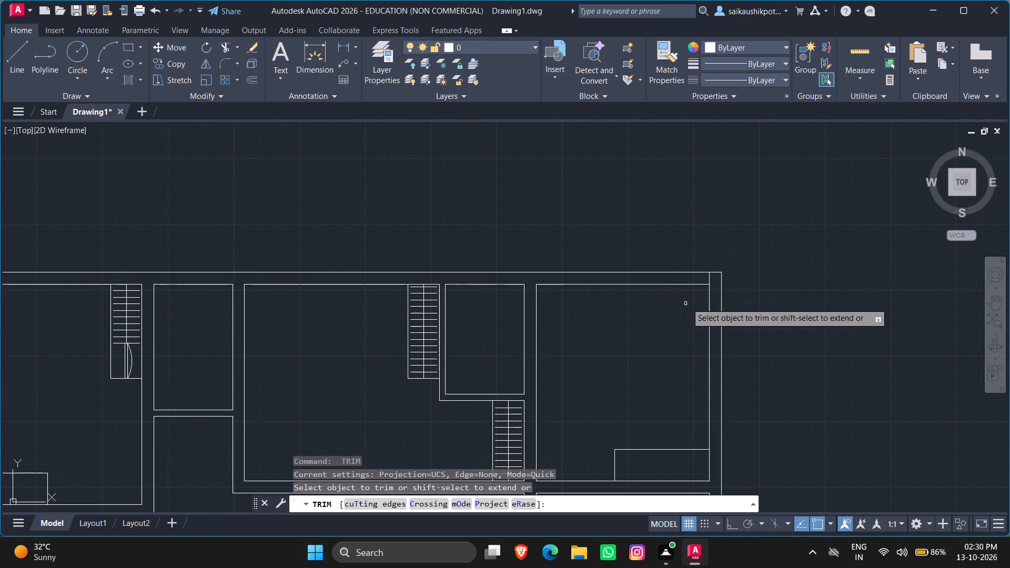
{"action": "key", "text": "space"}
{"action": "scroll", "coordinate": [700, 279], "scroll_direction": "up", "scroll_amount": 1}
{"action": "left_click", "coordinate": [715, 277]}
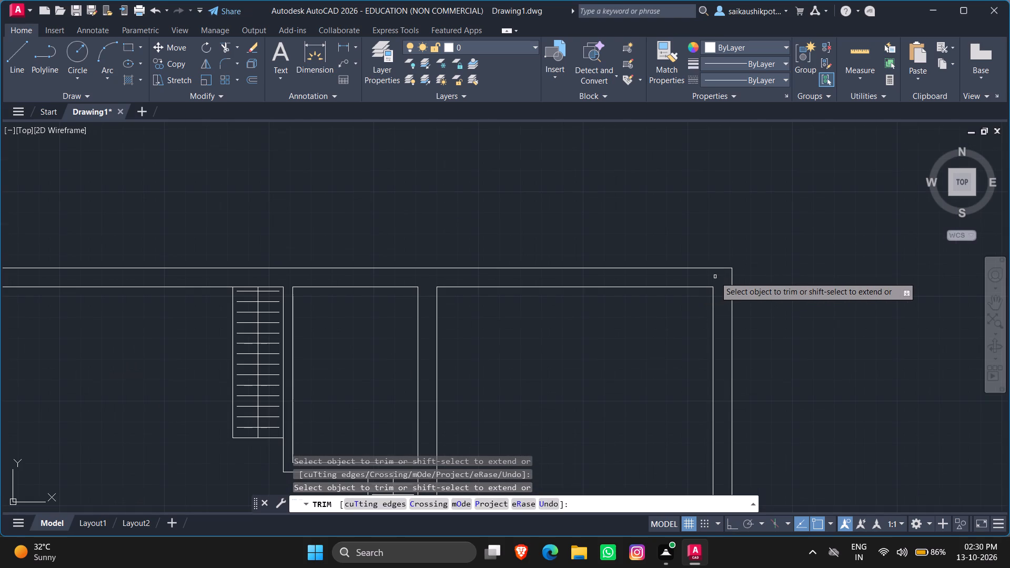
{"action": "scroll", "coordinate": [683, 196], "scroll_direction": "down", "scroll_amount": 3}
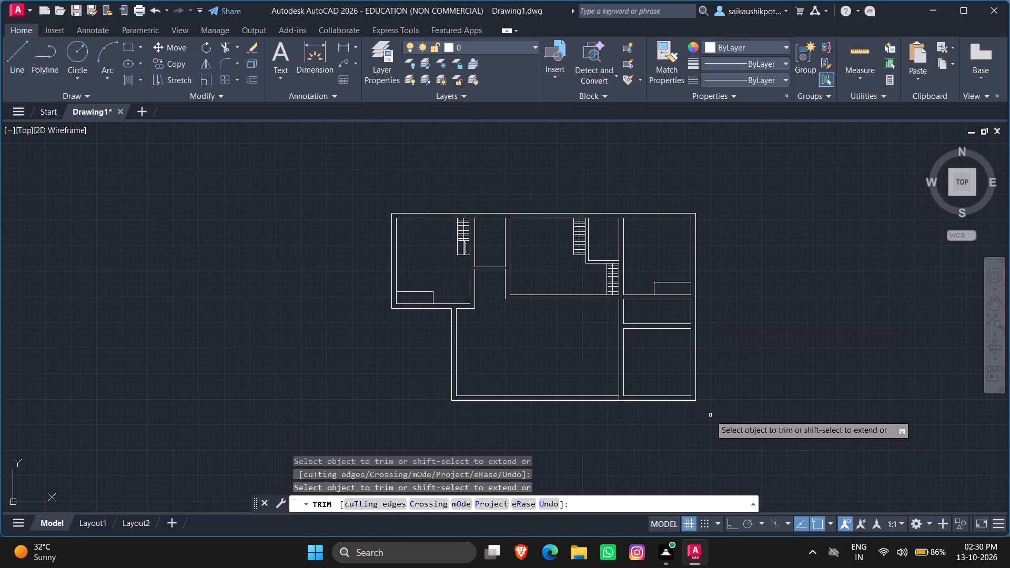
{"action": "key", "text": "Escape"}
{"action": "key", "text": "Escape"}
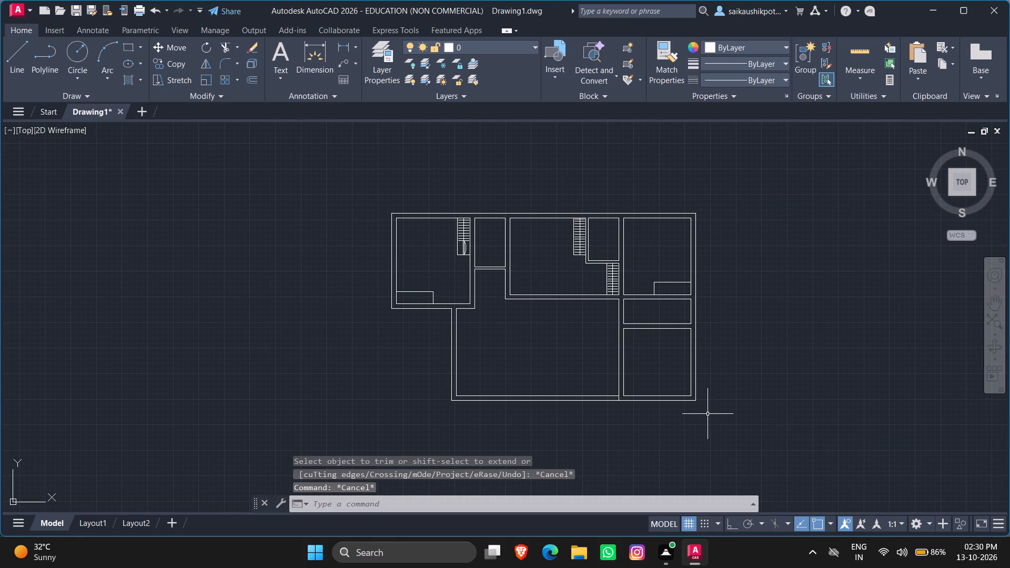
Offset the top line of the upper-right room's 6' by 2' rectangle 1' downward as a centre line.
{"action": "scroll", "coordinate": [690, 327], "scroll_direction": "up", "scroll_amount": 3}
{"action": "scroll", "coordinate": [682, 311], "scroll_direction": "down", "scroll_amount": 2}
{"action": "scroll", "coordinate": [718, 205], "scroll_direction": "down", "scroll_amount": 1}
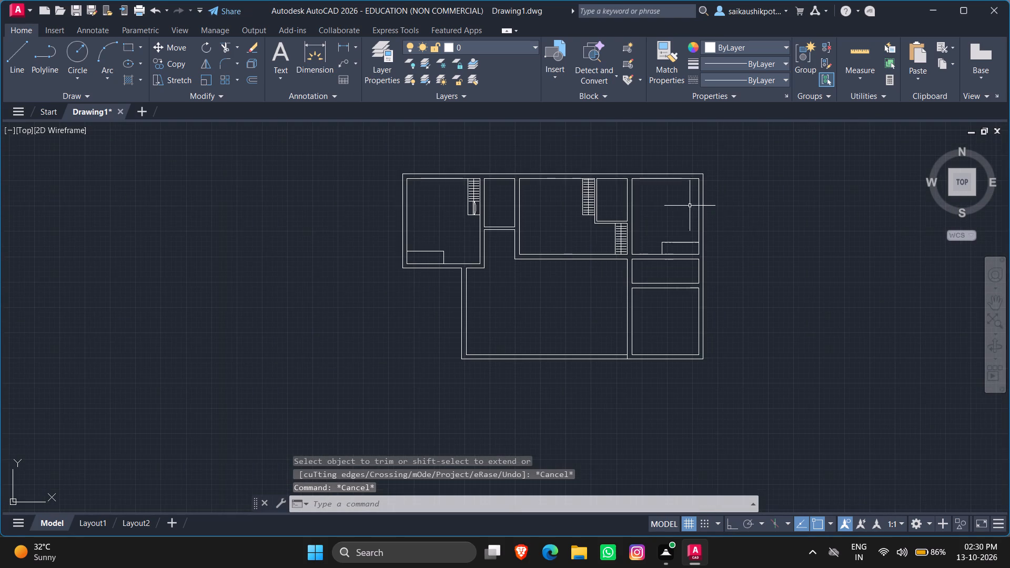
{"action": "scroll", "coordinate": [674, 191], "scroll_direction": "up", "scroll_amount": 2}
{"action": "key", "text": "o"}
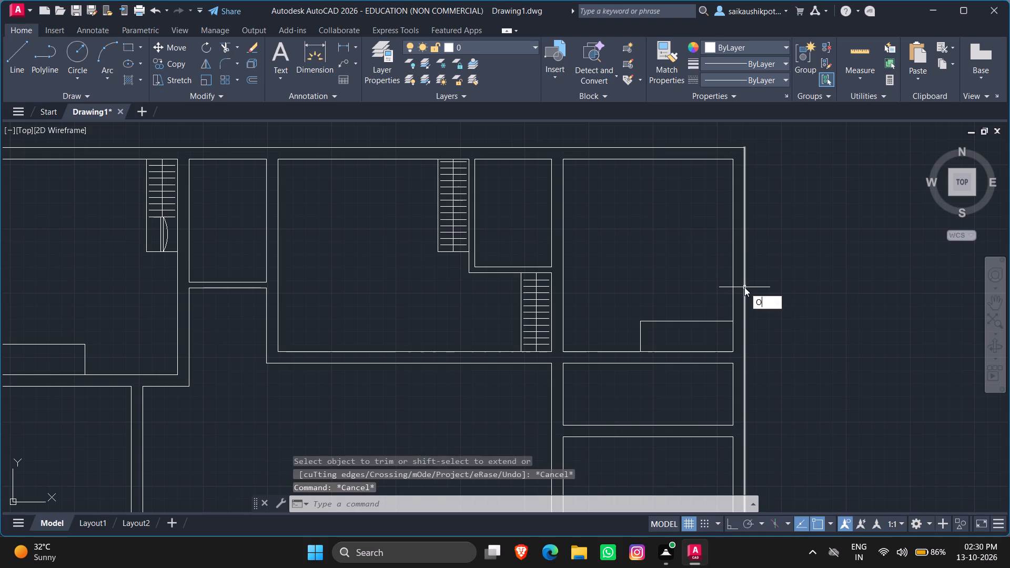
{"action": "key", "text": "Return"}
{"action": "type", "text": "1'"}
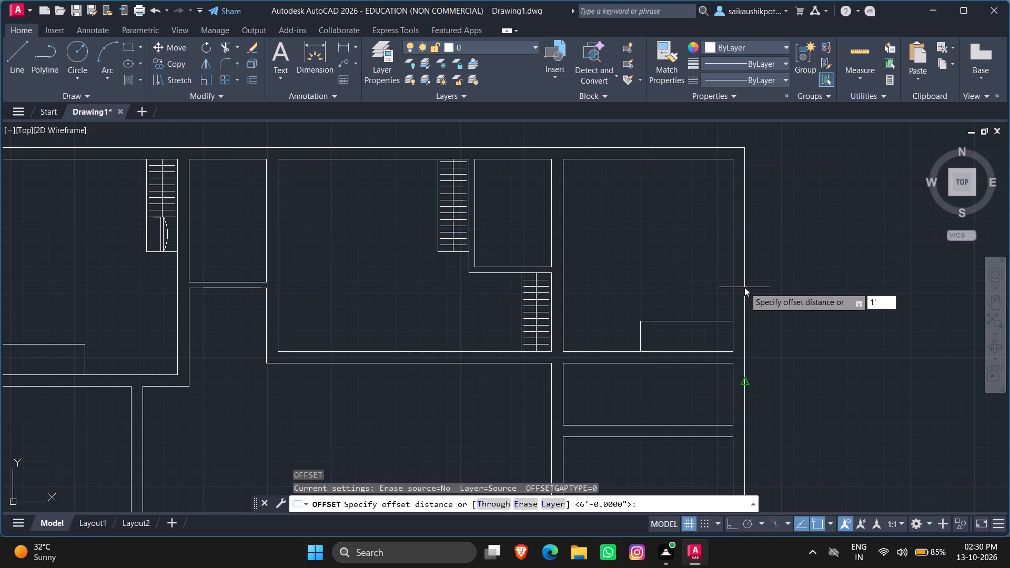
{"action": "key", "text": "Return"}
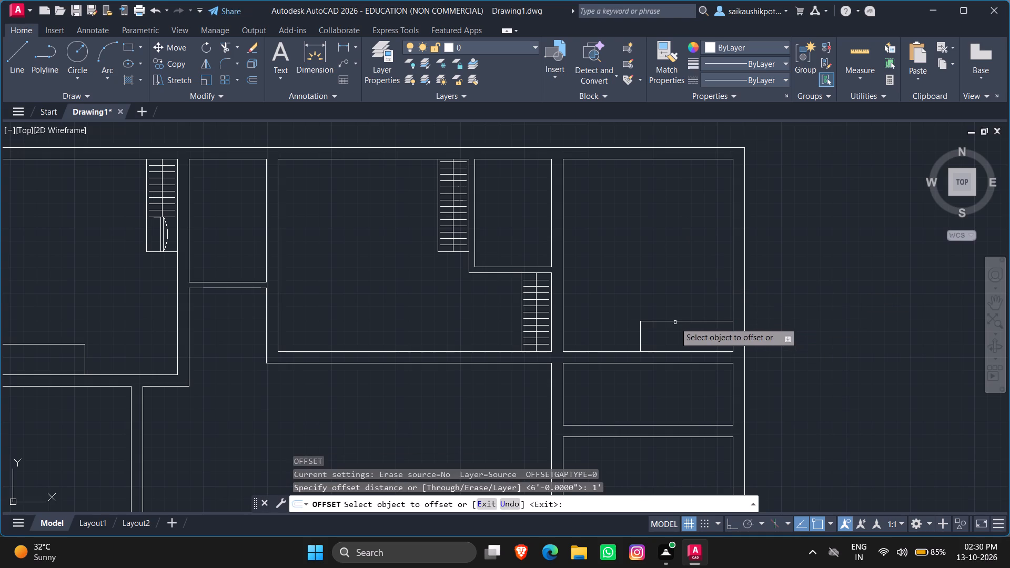
{"action": "left_click", "coordinate": [674, 322]}
{"action": "left_click", "coordinate": [682, 345]}
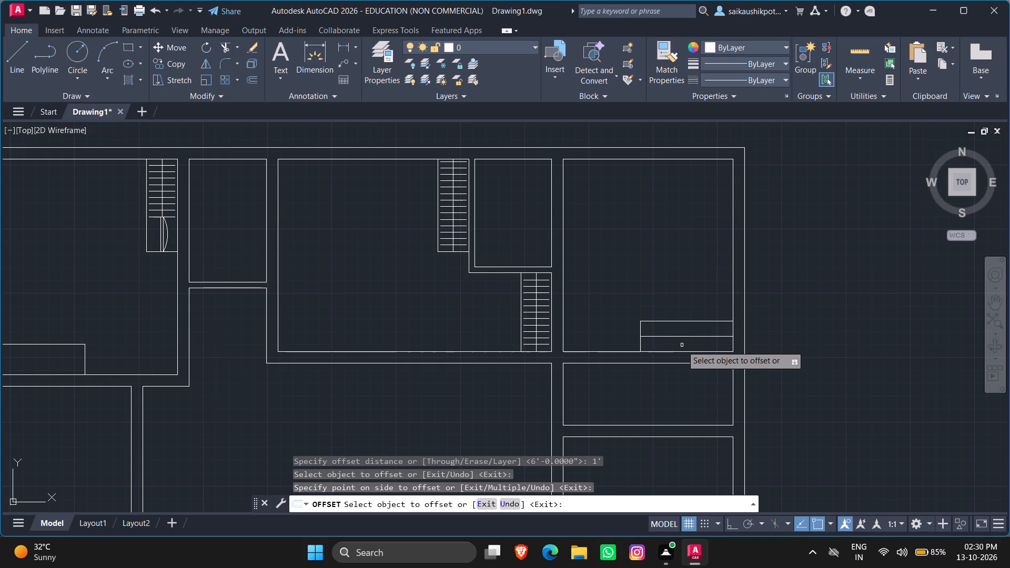
{"action": "key", "text": "Escape"}
{"action": "key", "text": "Escape"}
{"action": "key", "text": "Escape"}
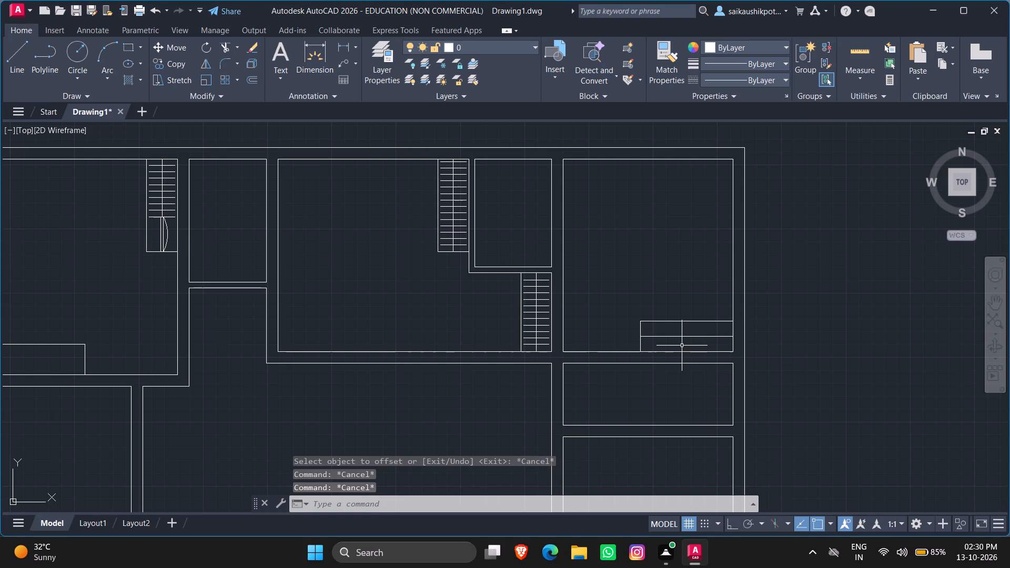
Draw a 10" vertical line upward from the rectangle's centre line, starting 5" in from its right end, with Ortho on.
{"action": "key", "text": "l"}
{"action": "key", "text": "Return"}
{"action": "scroll", "coordinate": [738, 351], "scroll_direction": "up", "scroll_amount": 4}
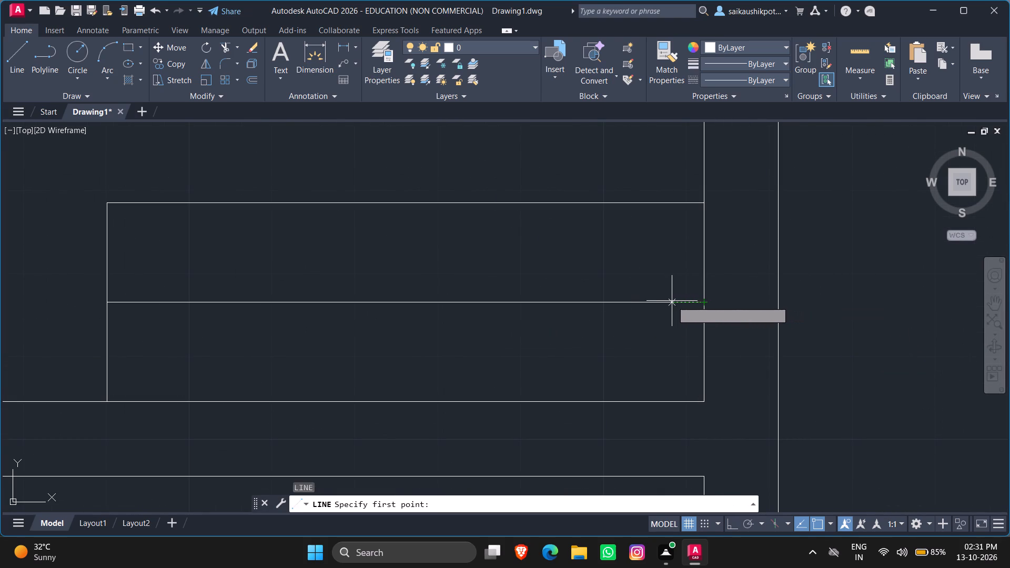
{"action": "type", "text": "5\""}
{"action": "key", "text": "Return"}
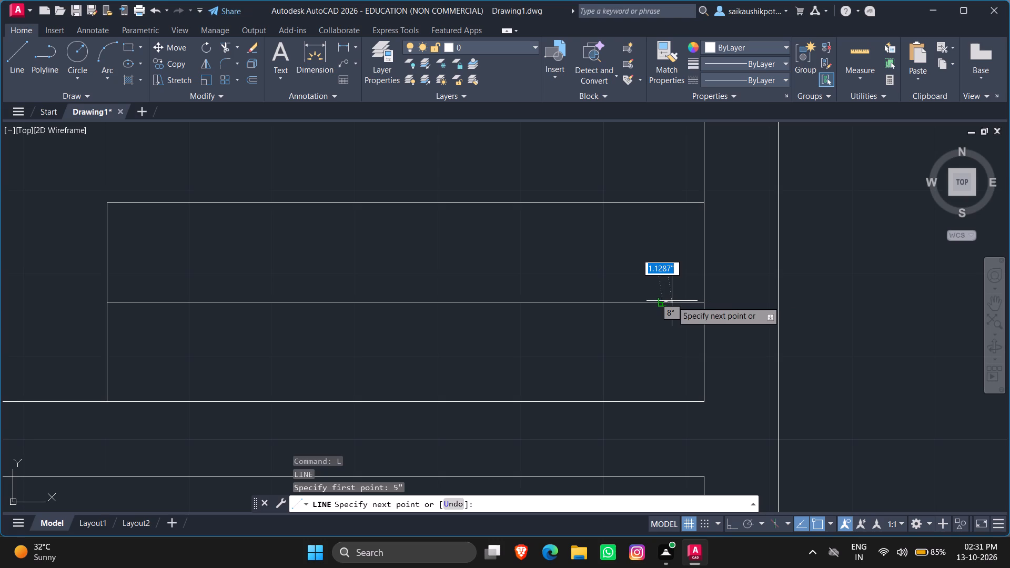
{"action": "key", "text": "F8"}
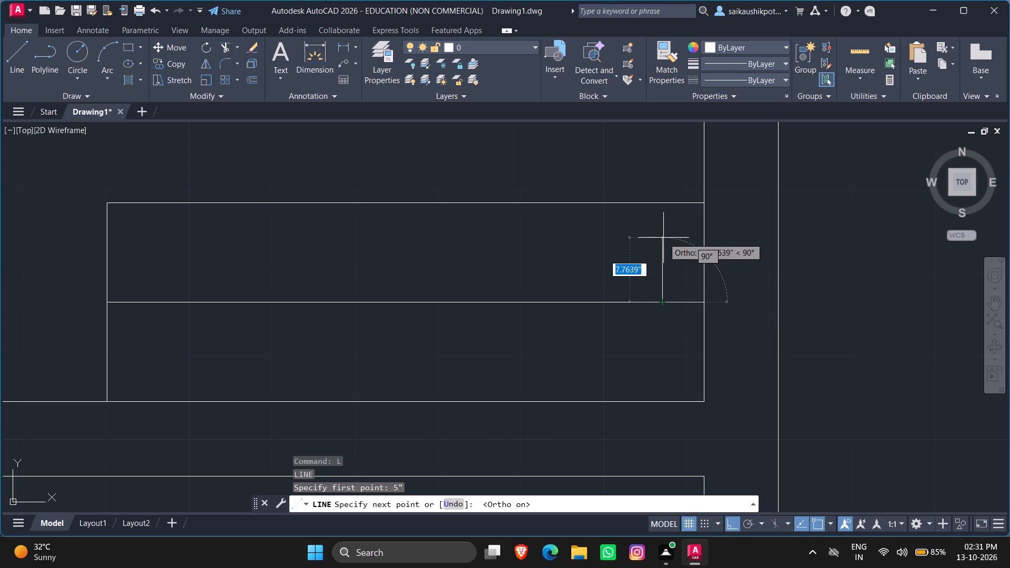
{"action": "type", "text": "10"}
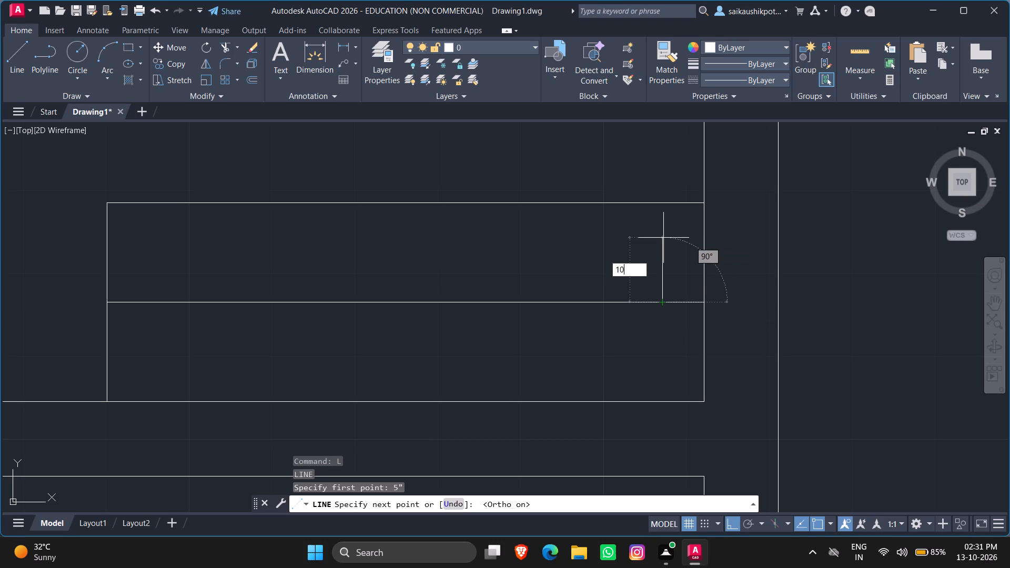
{"action": "key", "text": "shift+quotedbl"}
{"action": "key", "text": "Return"}
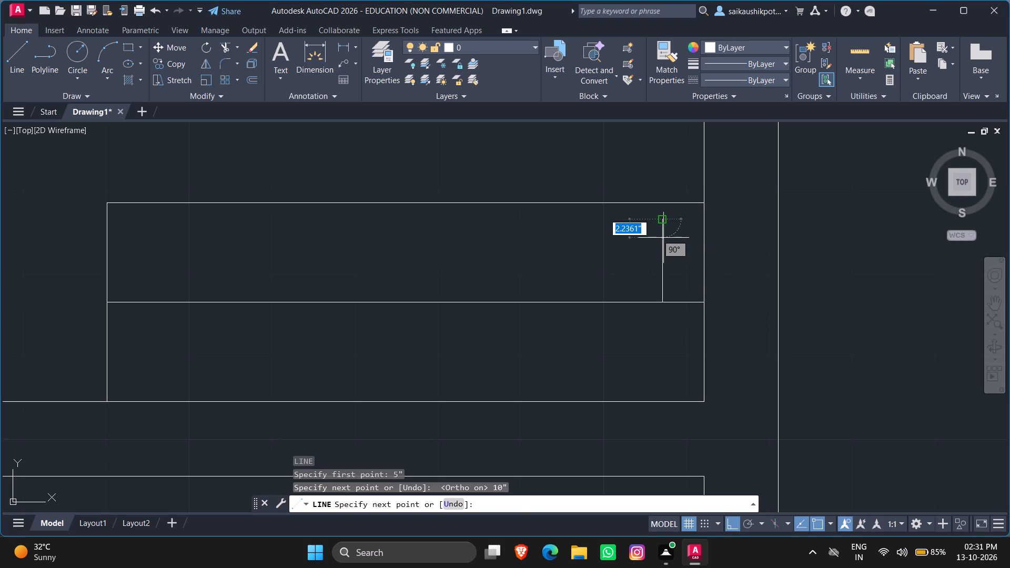
{"action": "key", "text": "Escape"}
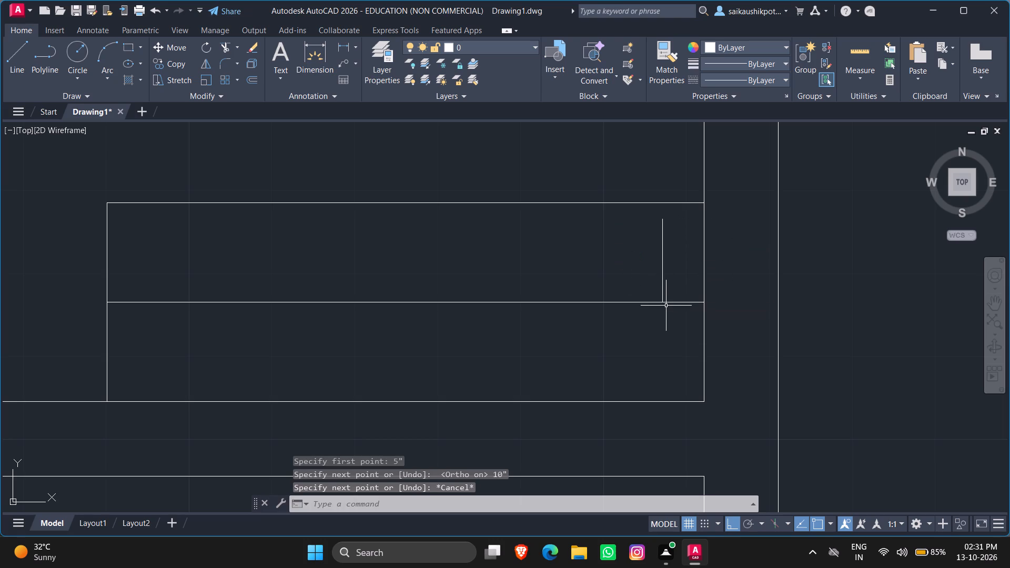
Draw a 10" vertical line downward from the same point on the rectangle's centre line.
{"action": "key", "text": "l"}
{"action": "key", "text": "Return"}
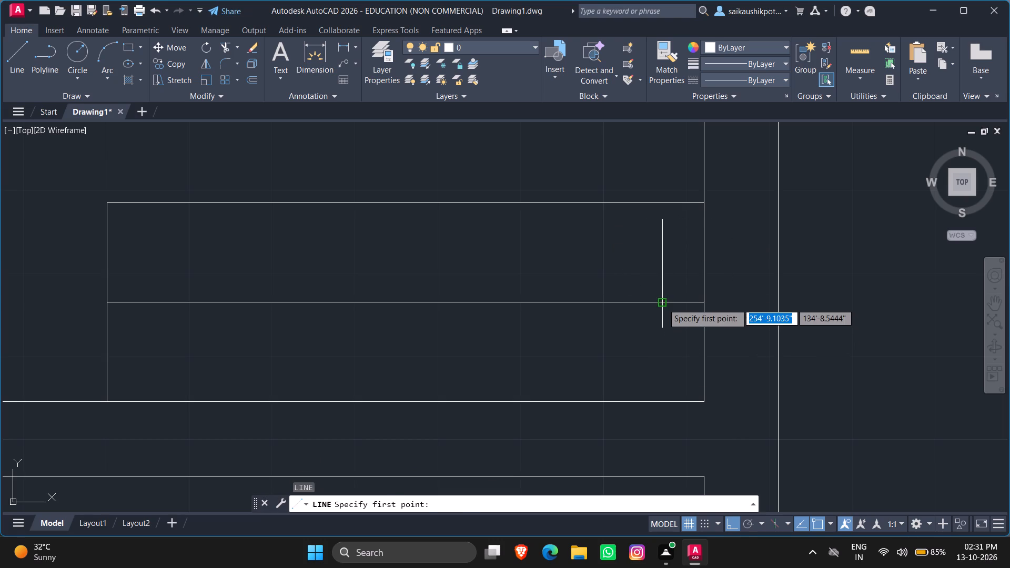
{"action": "left_click", "coordinate": [663, 303]}
{"action": "type", "text": "10"}
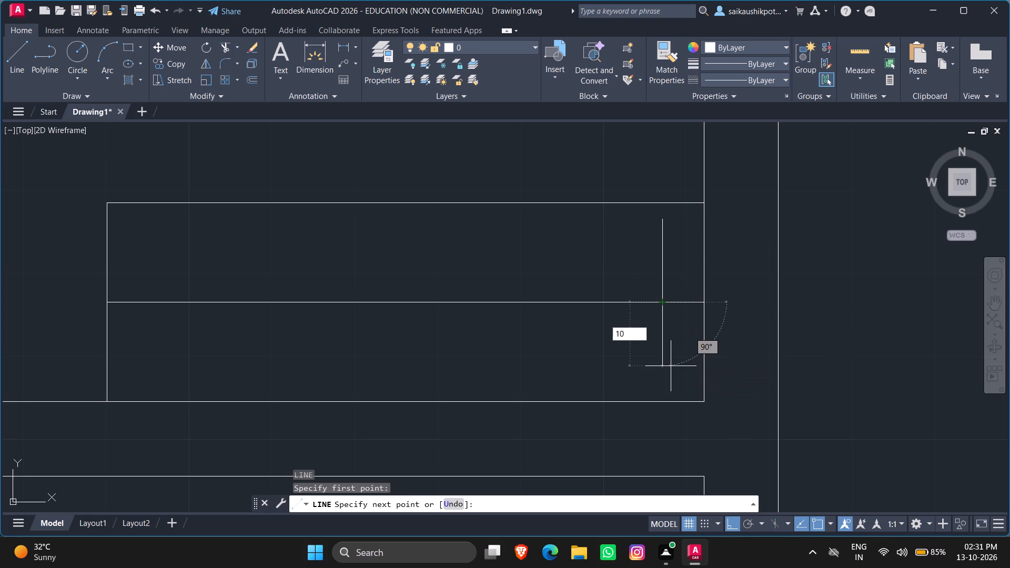
{"action": "key", "text": "shift+quotedbl"}
{"action": "key", "text": "Return"}
{"action": "key", "text": "Escape"}
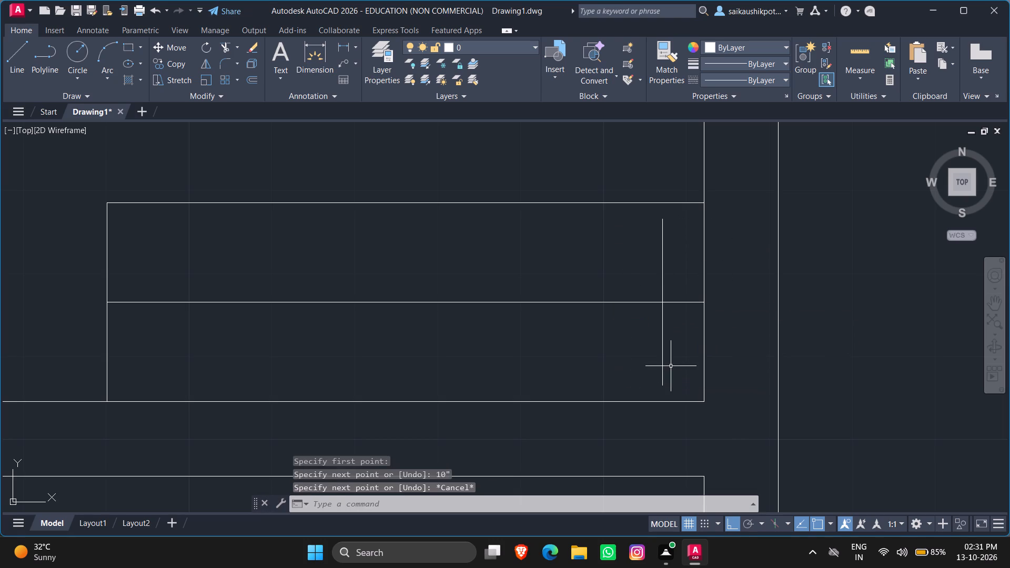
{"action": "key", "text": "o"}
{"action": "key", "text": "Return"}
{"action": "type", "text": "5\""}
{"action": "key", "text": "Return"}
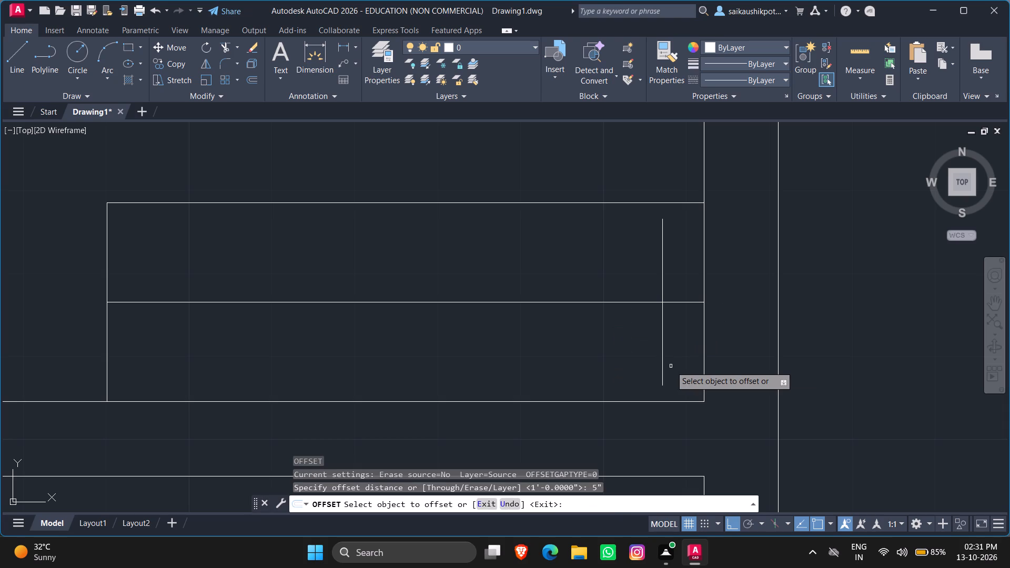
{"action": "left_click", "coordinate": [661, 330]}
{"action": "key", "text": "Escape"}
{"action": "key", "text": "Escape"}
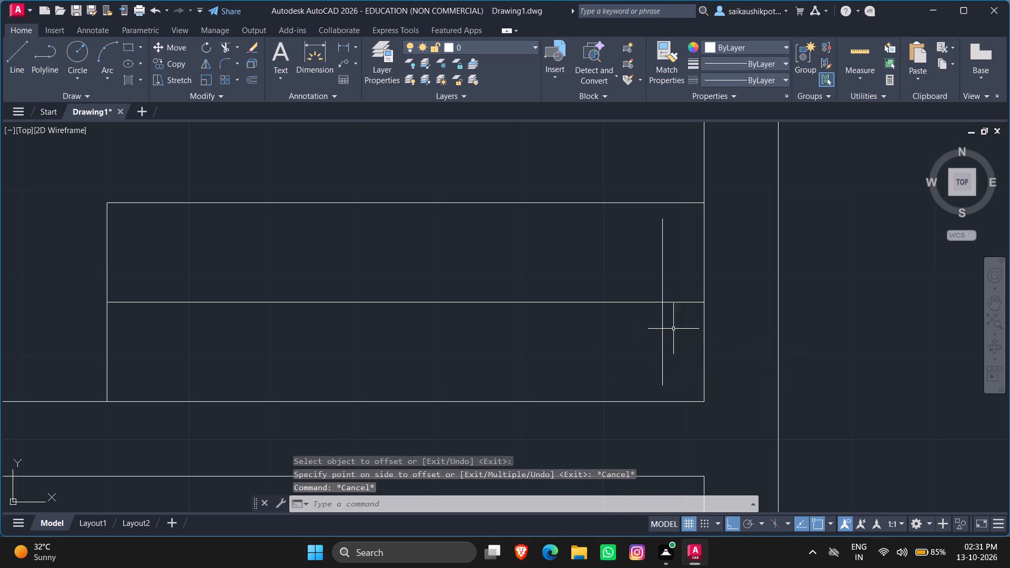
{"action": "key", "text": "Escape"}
Join the two 10" vertical lines near the rectangle's right end into a single line.
{"action": "left_click", "coordinate": [667, 286]}
{"action": "left_click", "coordinate": [649, 284]}
{"action": "left_click", "coordinate": [667, 344]}
{"action": "left_click", "coordinate": [631, 344]}
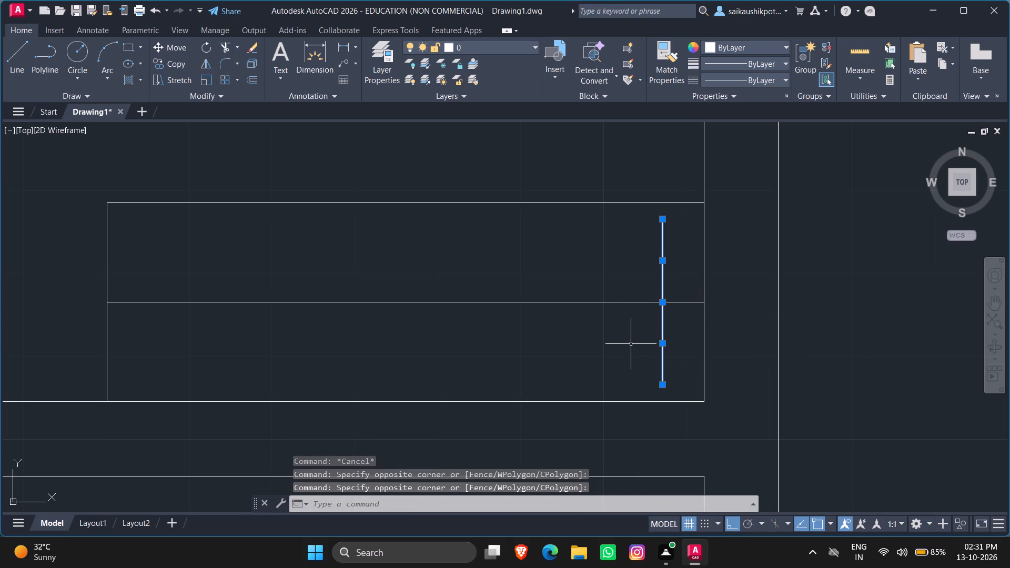
{"action": "type", "text": "JOIN"}
{"action": "key", "text": "Return"}
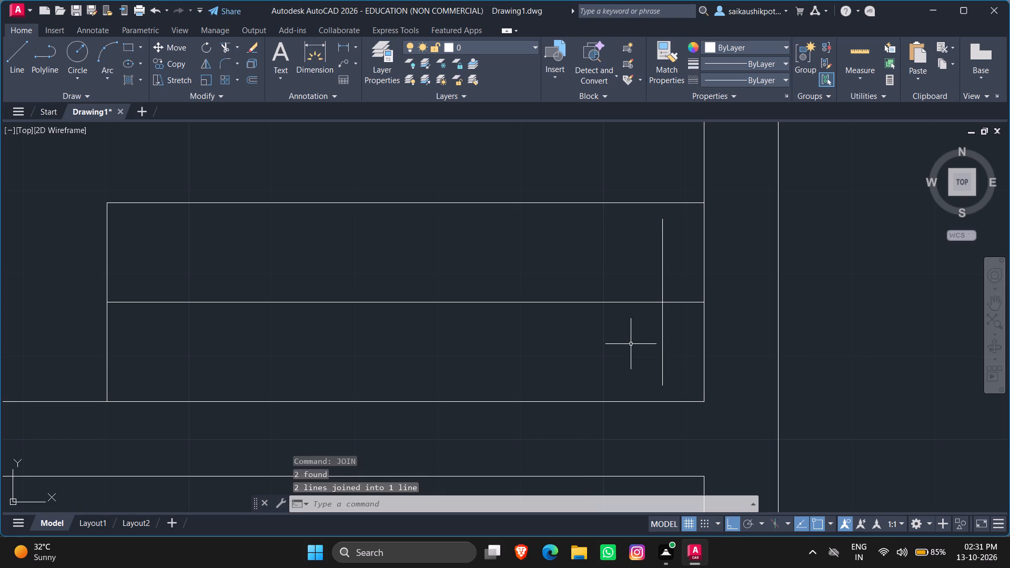
{"action": "key", "text": "Escape"}
{"action": "key", "text": "Escape"}
{"action": "key", "text": "Escape"}
{"action": "key", "text": "Escape"}
Offset the joined vertical line 5' to the left, inside the rectangle.
{"action": "key", "text": "o"}
{"action": "key", "text": "Return"}
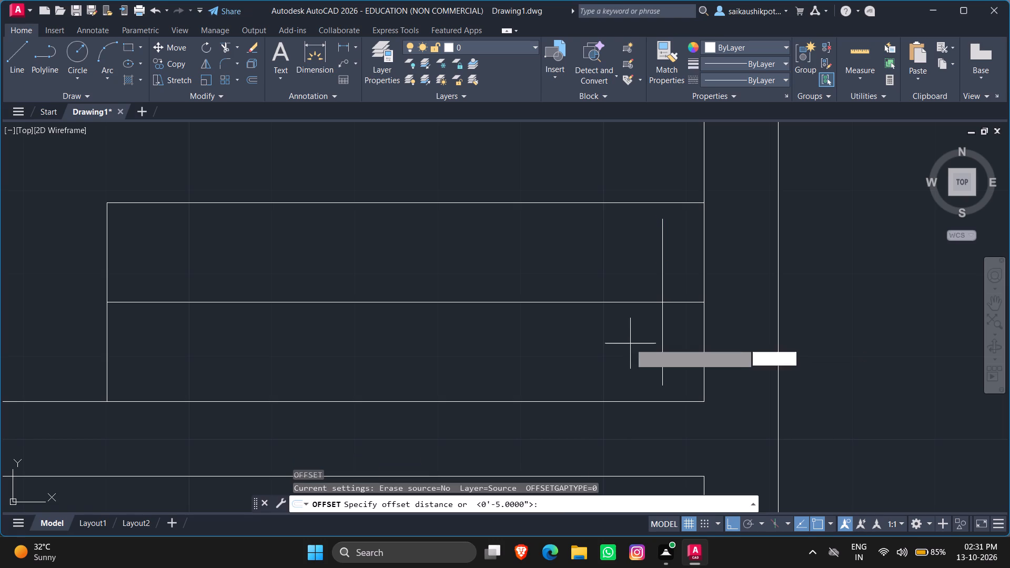
{"action": "type", "text": "5'"}
{"action": "key", "text": "Return"}
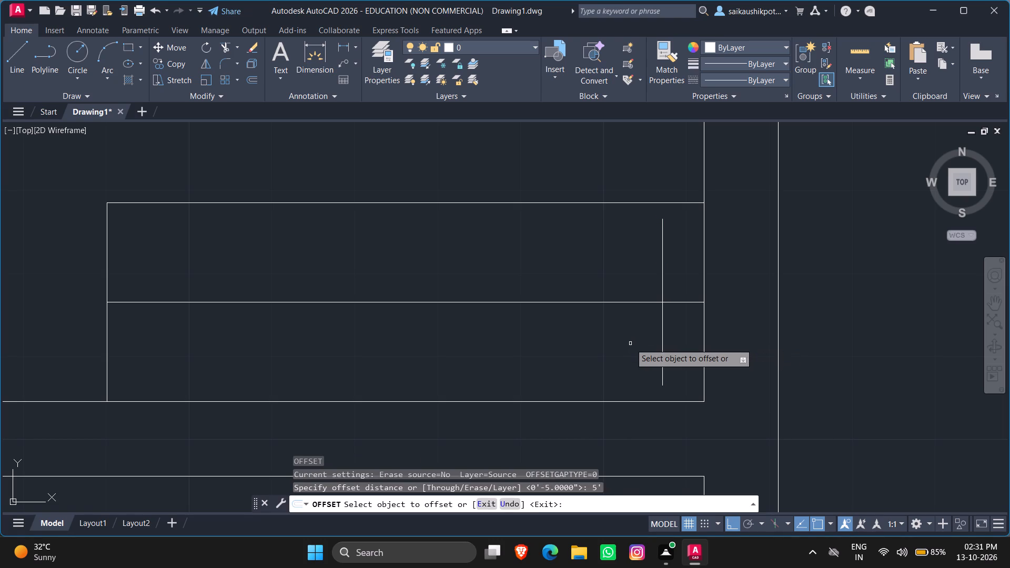
{"action": "left_click", "coordinate": [662, 350]}
{"action": "left_click", "coordinate": [540, 358]}
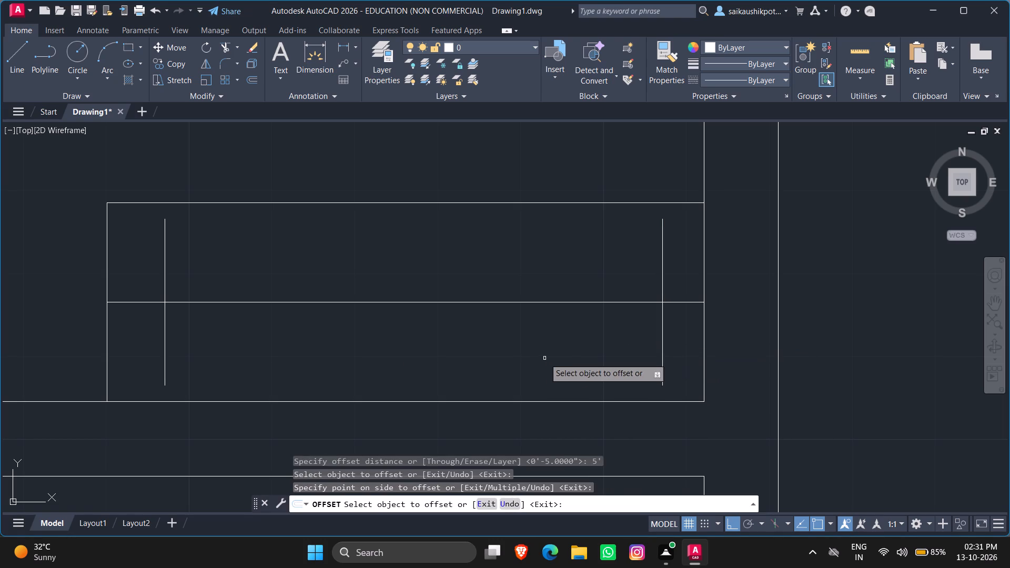
{"action": "key", "text": "Escape"}
{"action": "key", "text": "Escape"}
{"action": "key", "text": "Escape"}
Delete the vertical line that was offset 5' near the wardrobe's left end.
{"action": "left_click", "coordinate": [144, 340]}
{"action": "left_click", "coordinate": [245, 341]}
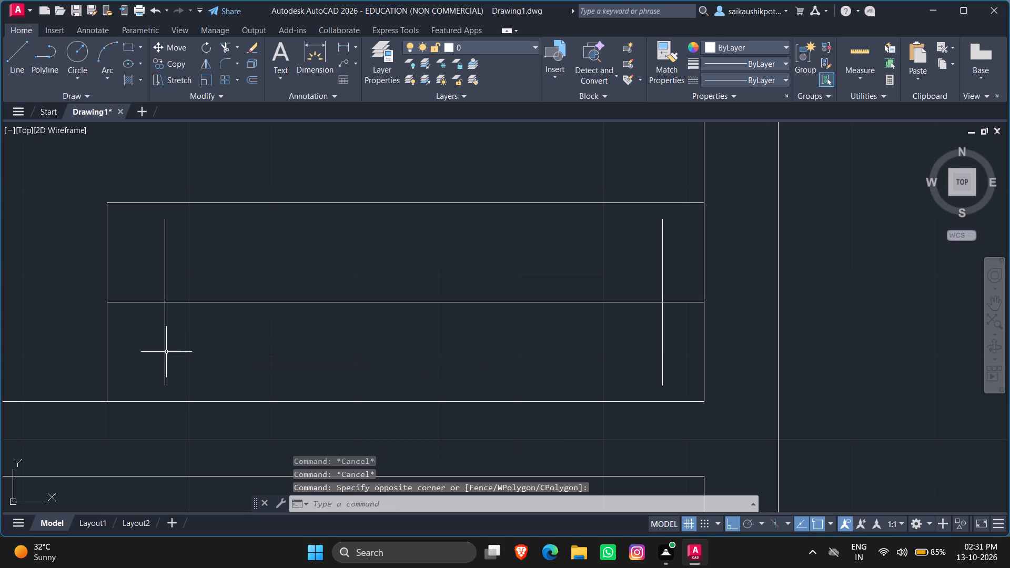
{"action": "left_click", "coordinate": [161, 351]}
{"action": "left_click", "coordinate": [163, 352]}
{"action": "left_click", "coordinate": [164, 354]}
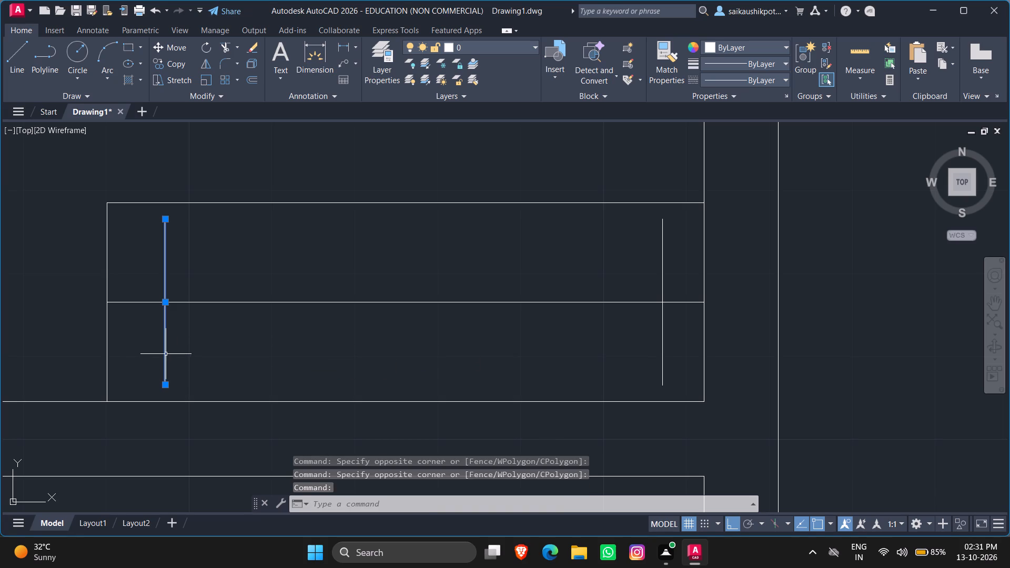
{"action": "key", "text": "Delete"}
{"action": "key", "text": "Escape"}
{"action": "key", "text": "Escape"}
{"action": "key", "text": "Escape"}
{"action": "key", "text": "Escape"}
Offset the right-hand hanger line 5" to the left four times in succession, each from the newest copy.
{"action": "key", "text": "o"}
{"action": "key", "text": "Return"}
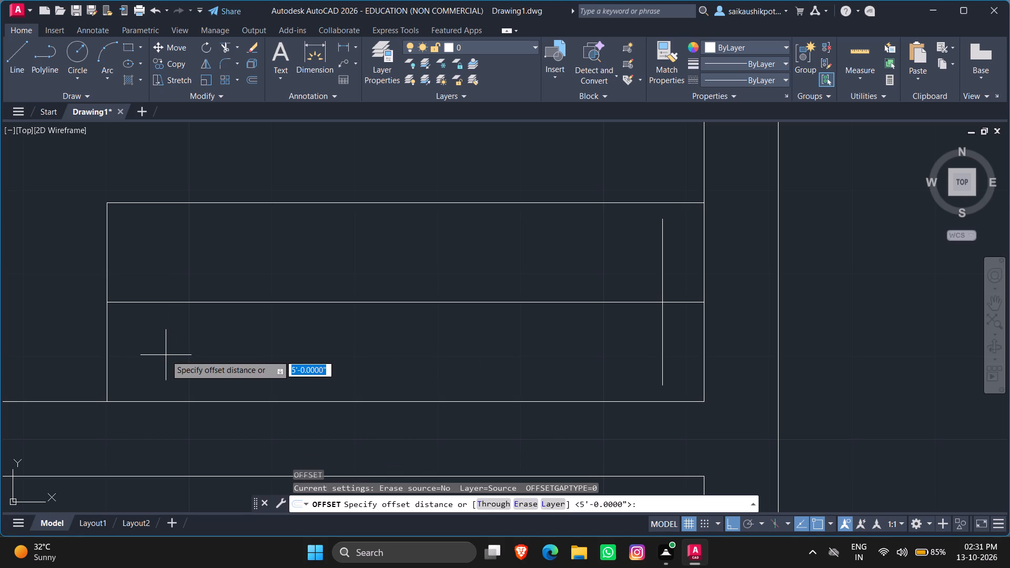
{"action": "key", "text": "5"}
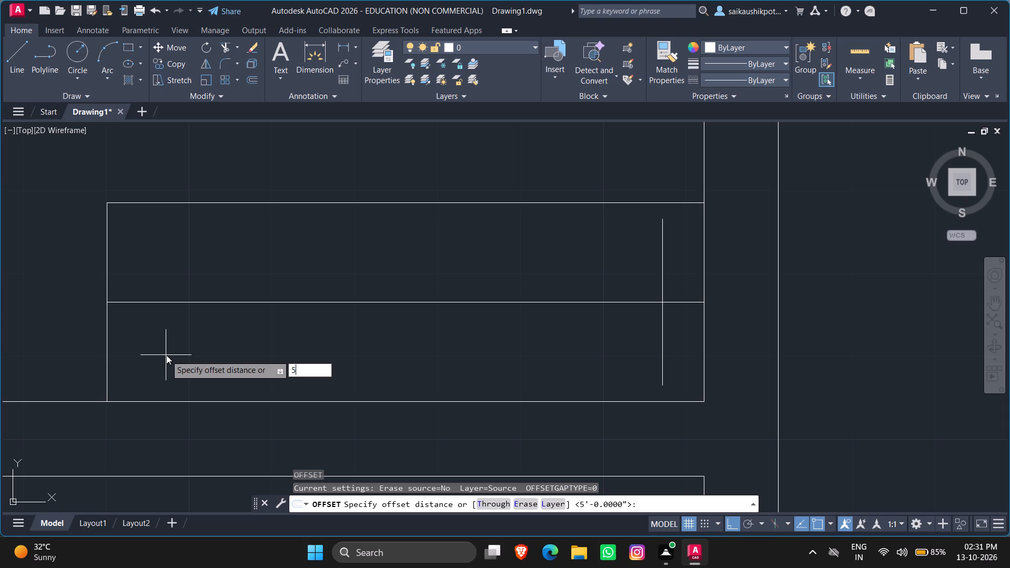
{"action": "key", "text": "shift+quotedbl"}
{"action": "key", "text": "Return"}
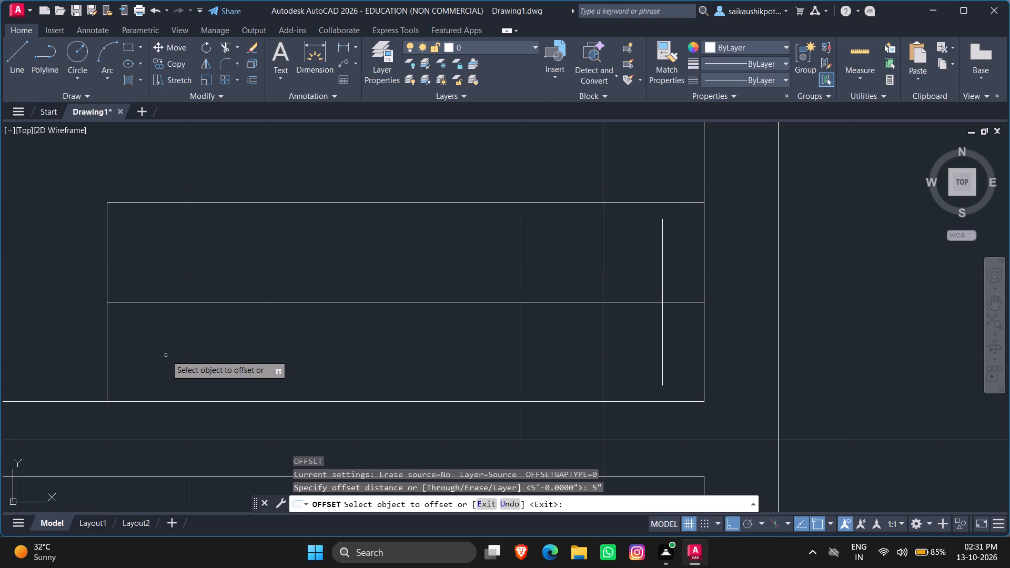
{"action": "left_click", "coordinate": [662, 344]}
{"action": "left_click", "coordinate": [630, 342]}
{"action": "left_click", "coordinate": [622, 331]}
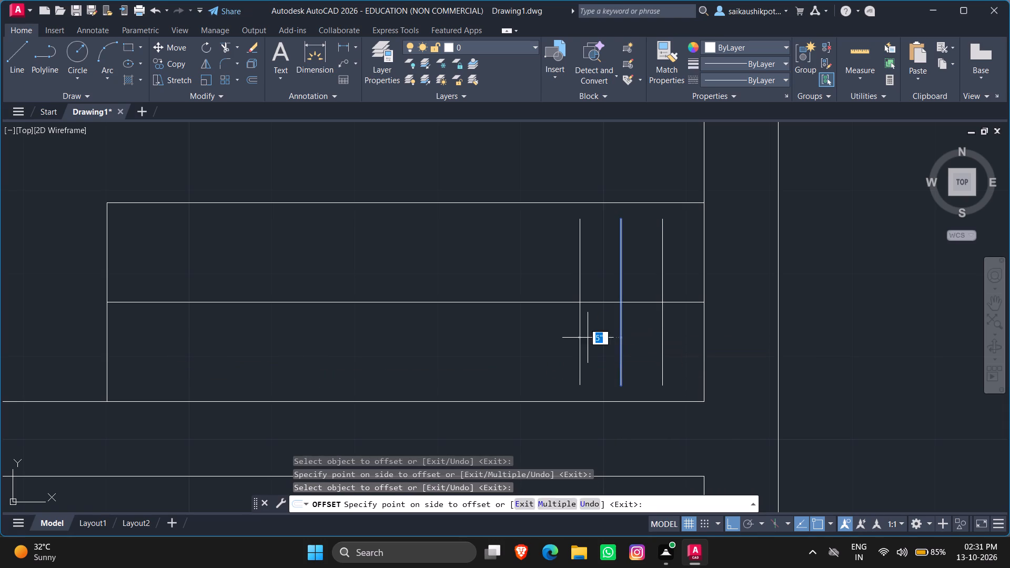
{"action": "left_click", "coordinate": [534, 340]}
{"action": "left_click", "coordinate": [579, 340]}
{"action": "left_click", "coordinate": [542, 344]}
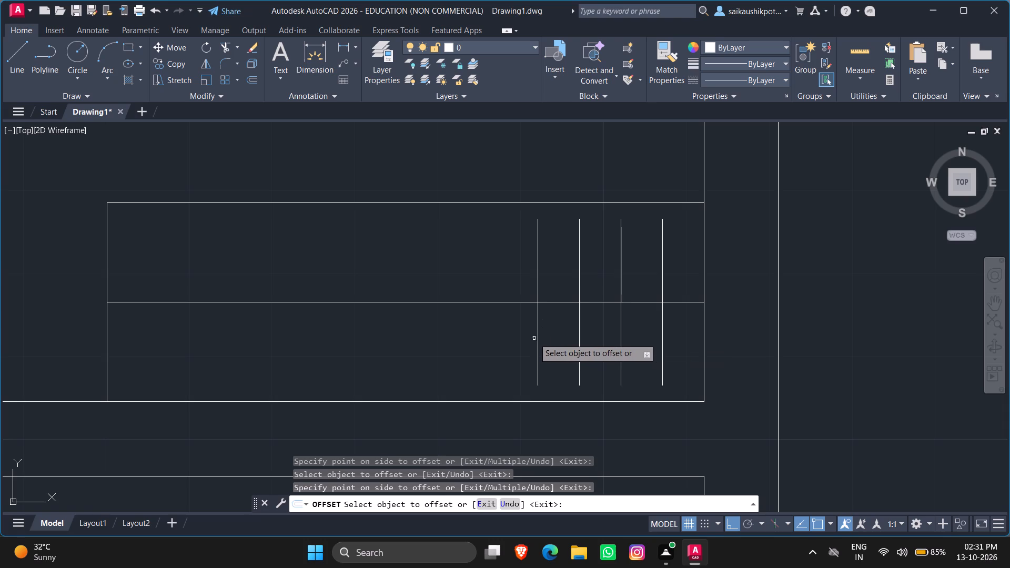
{"action": "left_click", "coordinate": [539, 341]}
{"action": "left_click", "coordinate": [489, 351]}
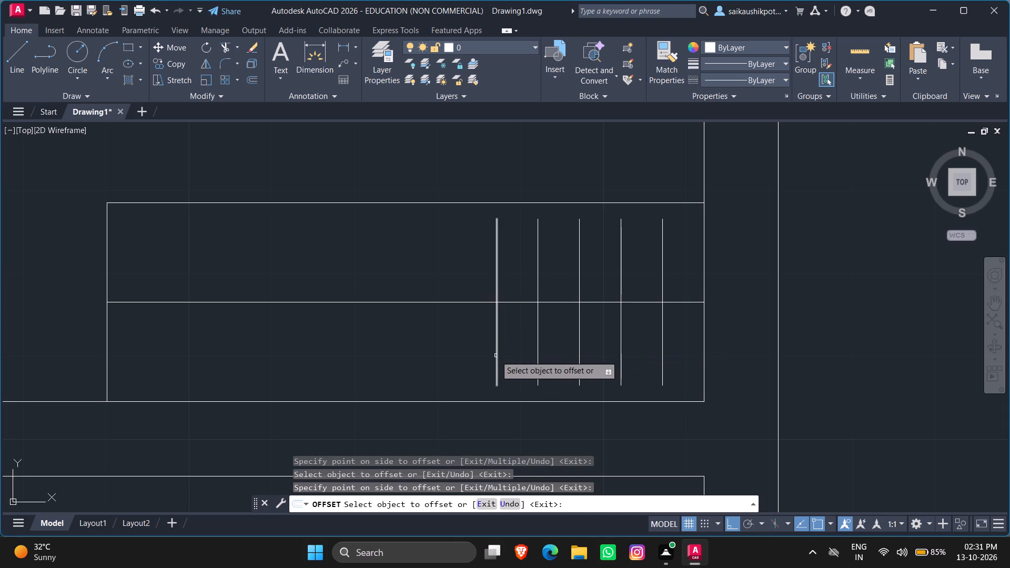
Continue the 5" offsets leftward with five more hanger lines across the middle of the wardrobe.
{"action": "left_click", "coordinate": [497, 357]}
{"action": "left_click", "coordinate": [482, 356]}
{"action": "left_click", "coordinate": [448, 351]}
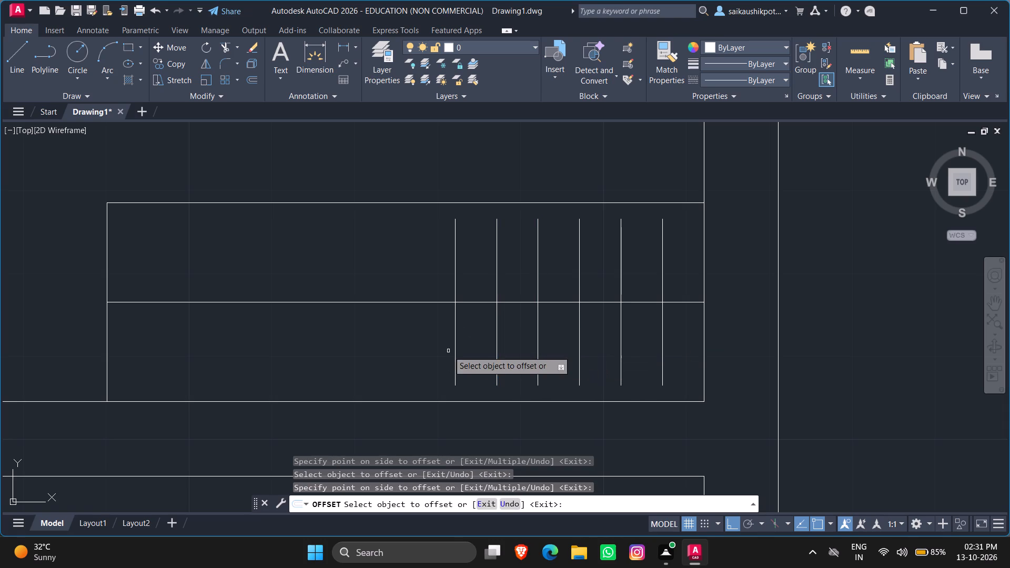
{"action": "left_click", "coordinate": [454, 346]}
{"action": "left_click", "coordinate": [351, 351]}
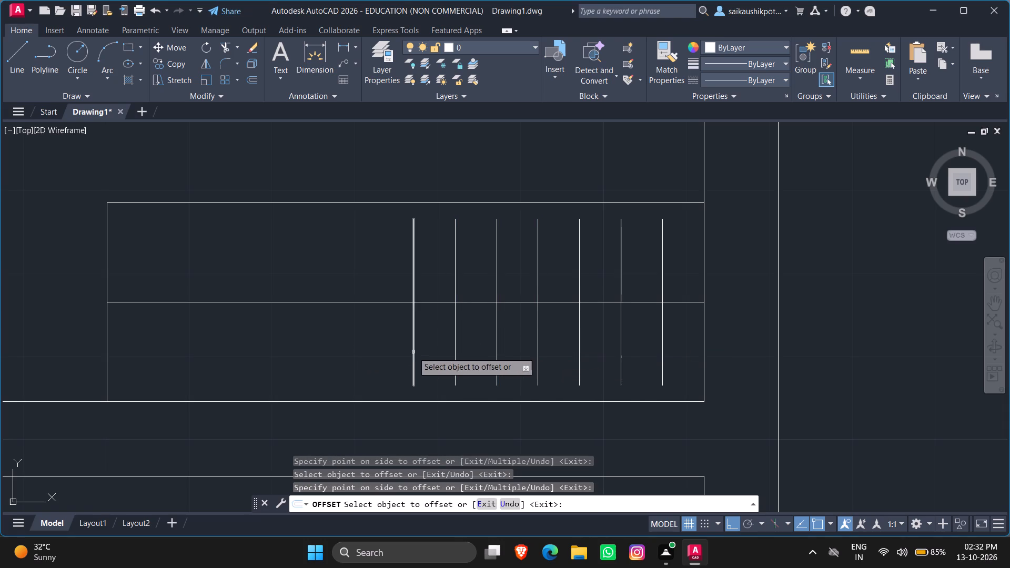
{"action": "left_click", "coordinate": [415, 349]}
{"action": "left_click", "coordinate": [387, 351]}
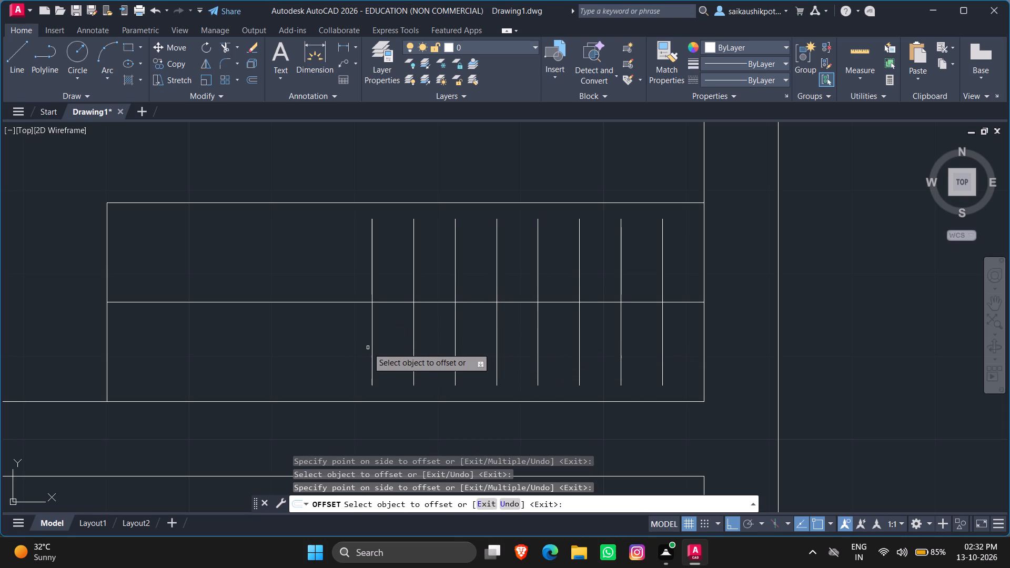
{"action": "left_click", "coordinate": [370, 349]}
{"action": "left_click", "coordinate": [119, 404]}
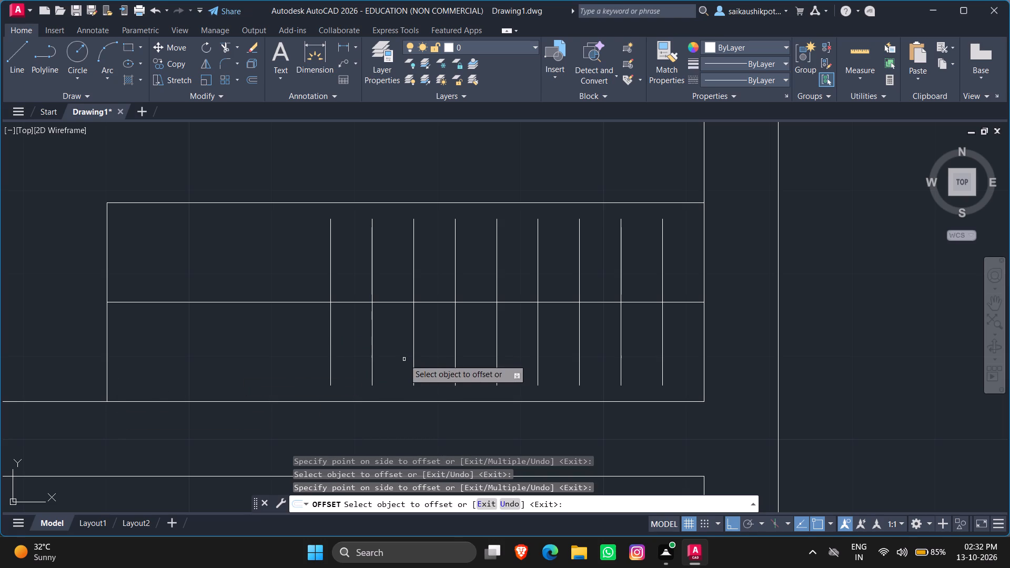
{"action": "left_click", "coordinate": [331, 348]}
{"action": "left_click", "coordinate": [302, 352]}
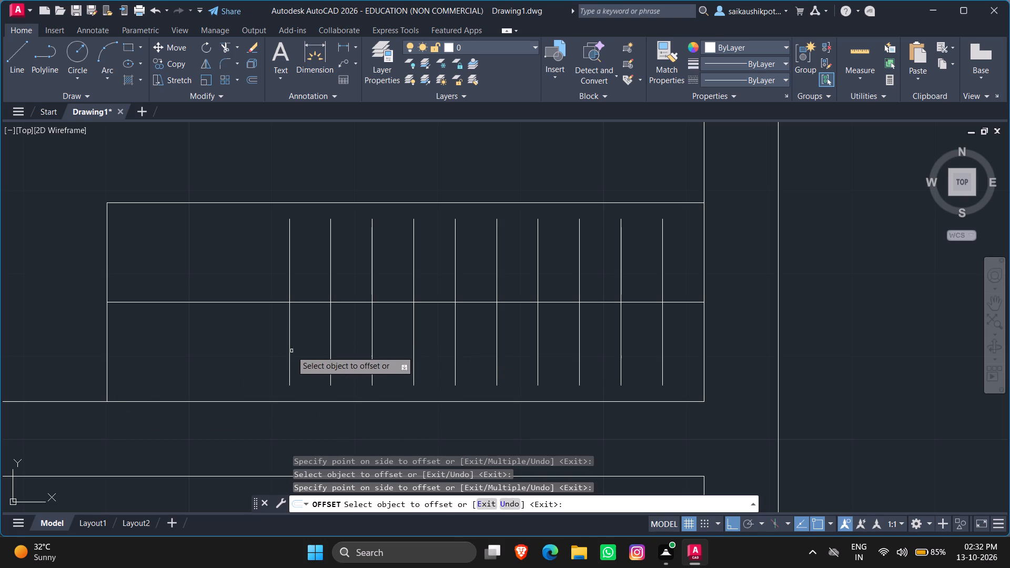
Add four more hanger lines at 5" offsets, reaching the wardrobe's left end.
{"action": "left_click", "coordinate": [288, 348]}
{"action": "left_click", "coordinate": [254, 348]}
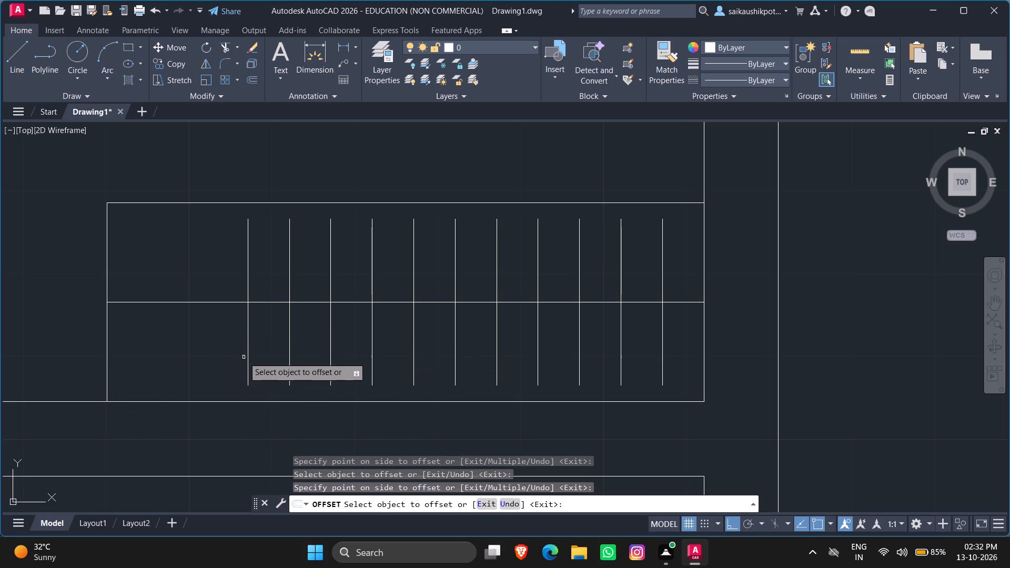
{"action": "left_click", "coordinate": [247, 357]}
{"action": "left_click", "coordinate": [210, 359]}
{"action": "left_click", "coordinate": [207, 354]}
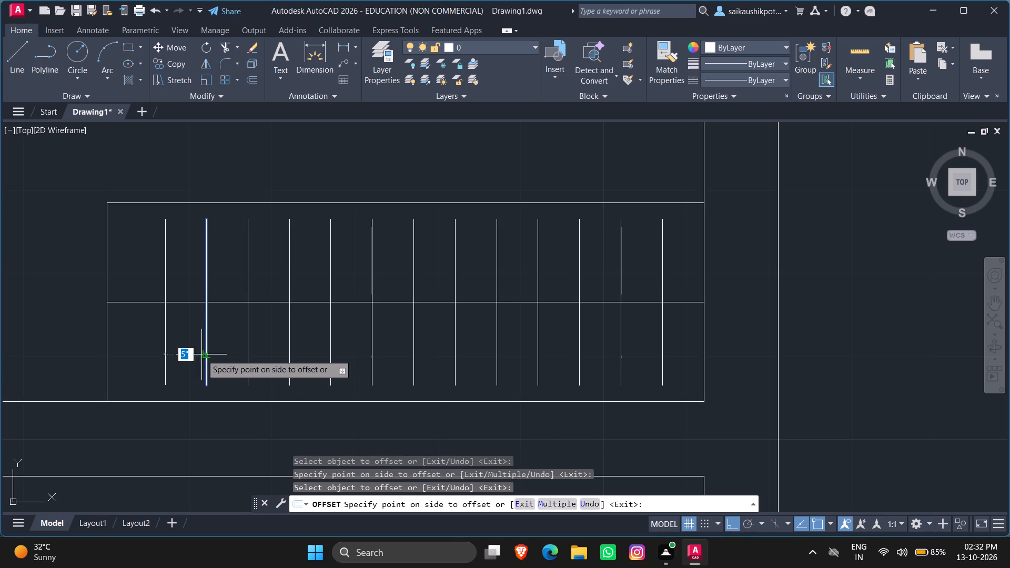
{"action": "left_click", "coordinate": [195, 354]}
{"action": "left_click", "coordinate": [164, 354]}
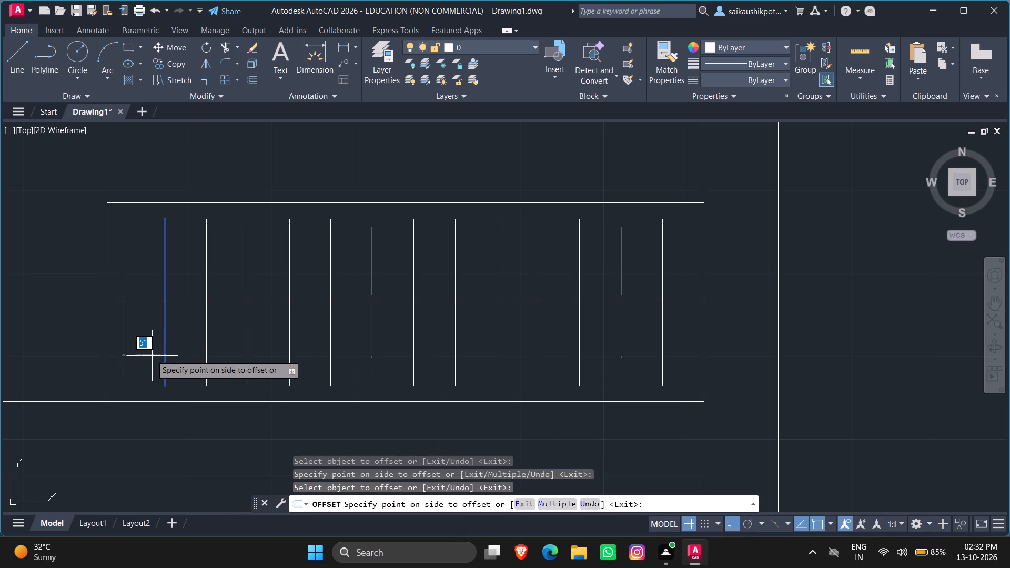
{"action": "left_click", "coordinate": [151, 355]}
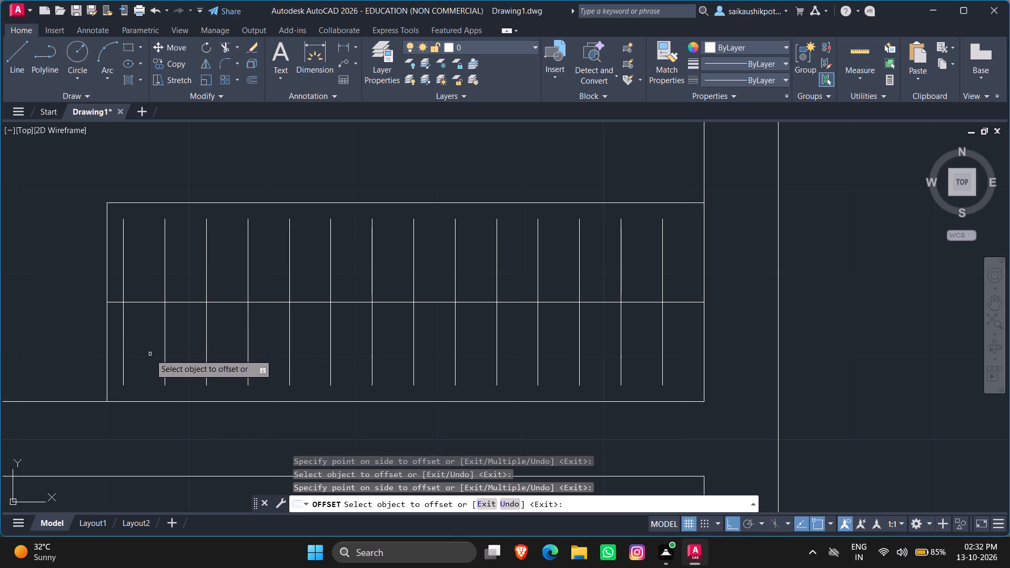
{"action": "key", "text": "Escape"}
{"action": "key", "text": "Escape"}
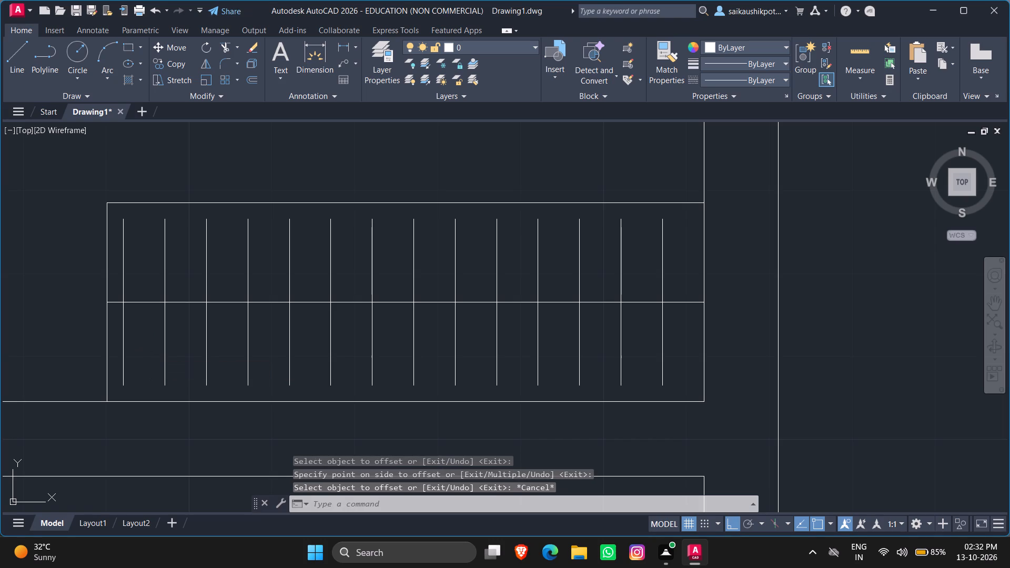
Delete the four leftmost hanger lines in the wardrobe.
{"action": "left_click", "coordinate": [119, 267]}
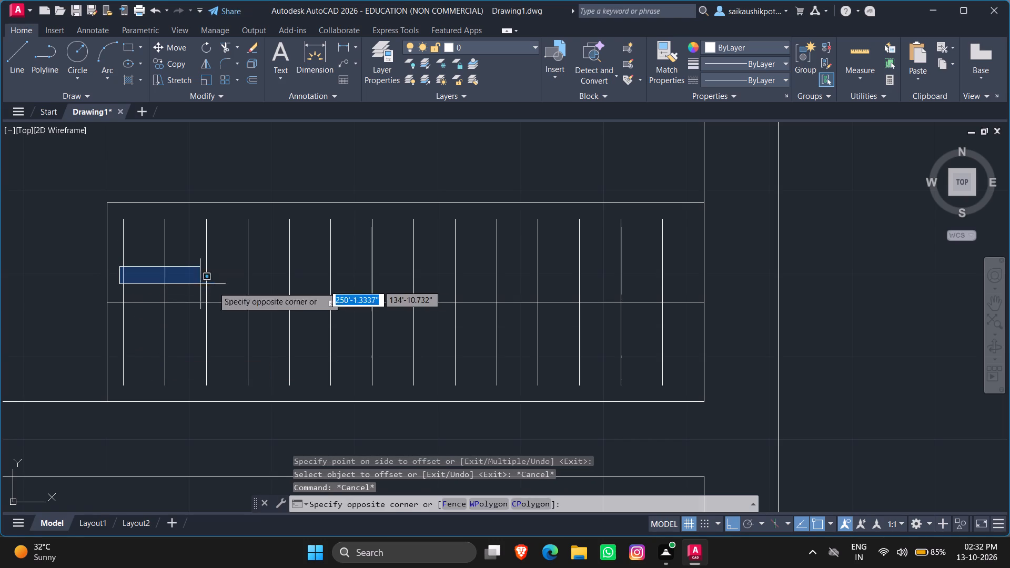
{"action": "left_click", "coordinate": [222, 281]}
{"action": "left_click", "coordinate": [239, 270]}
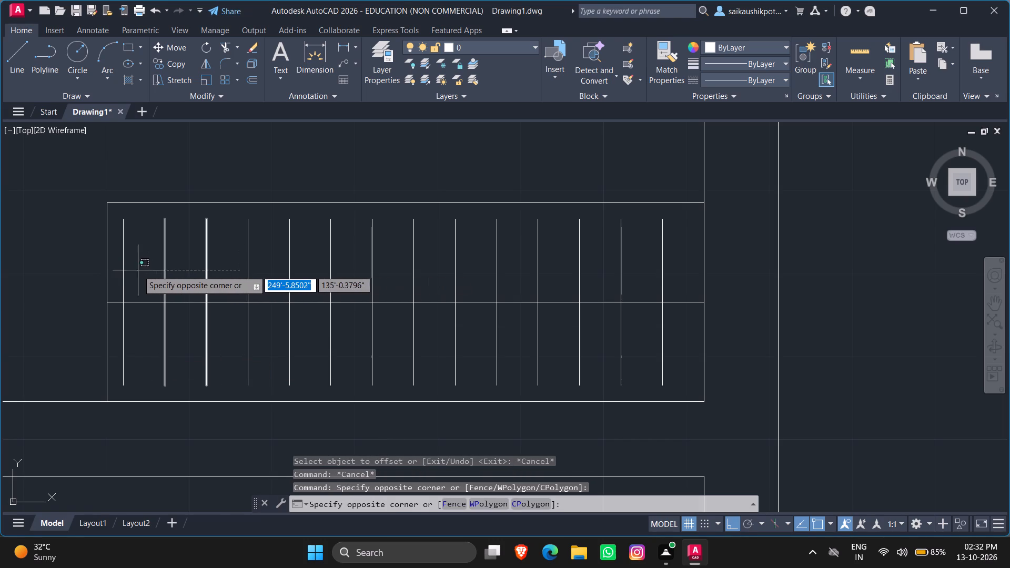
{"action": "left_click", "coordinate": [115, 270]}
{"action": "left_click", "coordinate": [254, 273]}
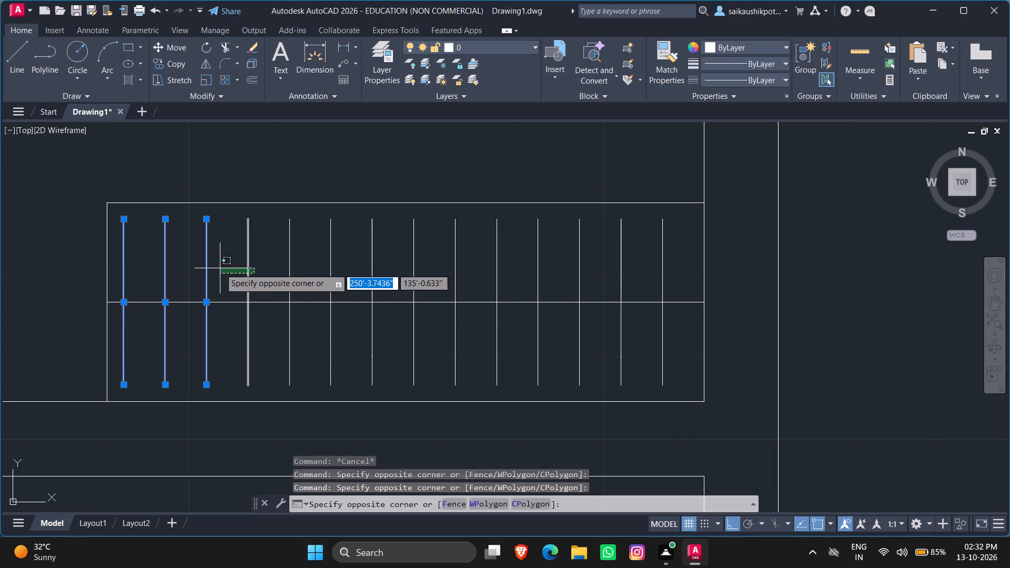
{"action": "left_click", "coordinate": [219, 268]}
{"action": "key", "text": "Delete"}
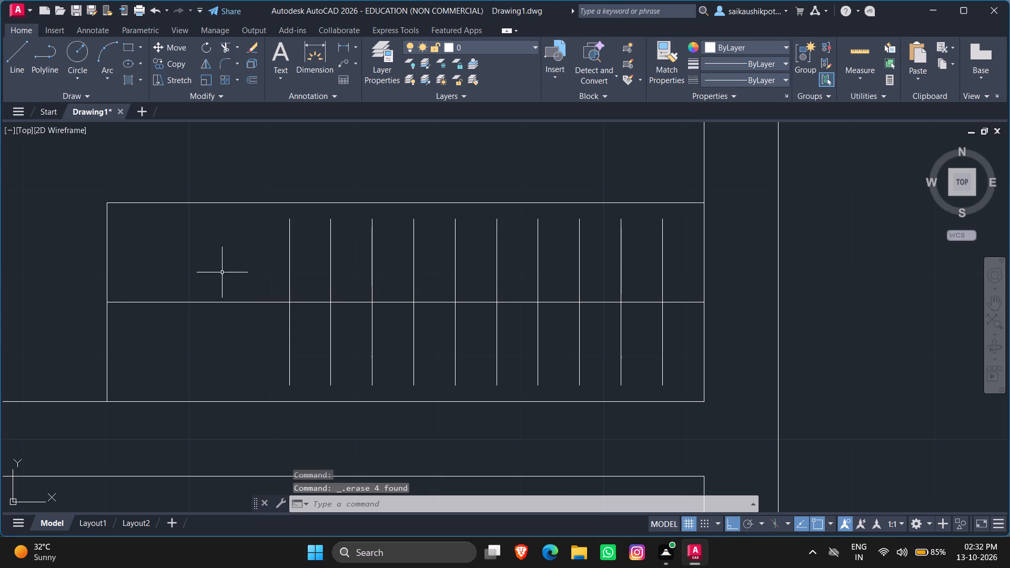
Offset the left and right inner wall lines of the bottom-right room 3' inward.
{"action": "scroll", "coordinate": [266, 347], "scroll_direction": "down", "scroll_amount": 2}
{"action": "scroll", "coordinate": [314, 293], "scroll_direction": "down", "scroll_amount": 1}
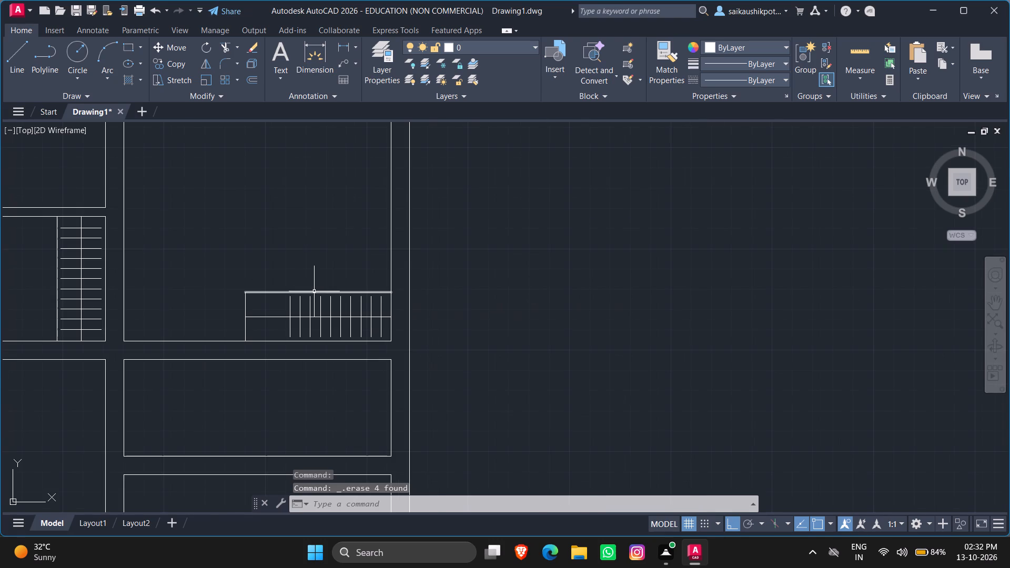
{"action": "scroll", "coordinate": [314, 291], "scroll_direction": "down", "scroll_amount": 2}
{"action": "scroll", "coordinate": [331, 389], "scroll_direction": "down", "scroll_amount": 1}
{"action": "scroll", "coordinate": [335, 416], "scroll_direction": "up", "scroll_amount": 2}
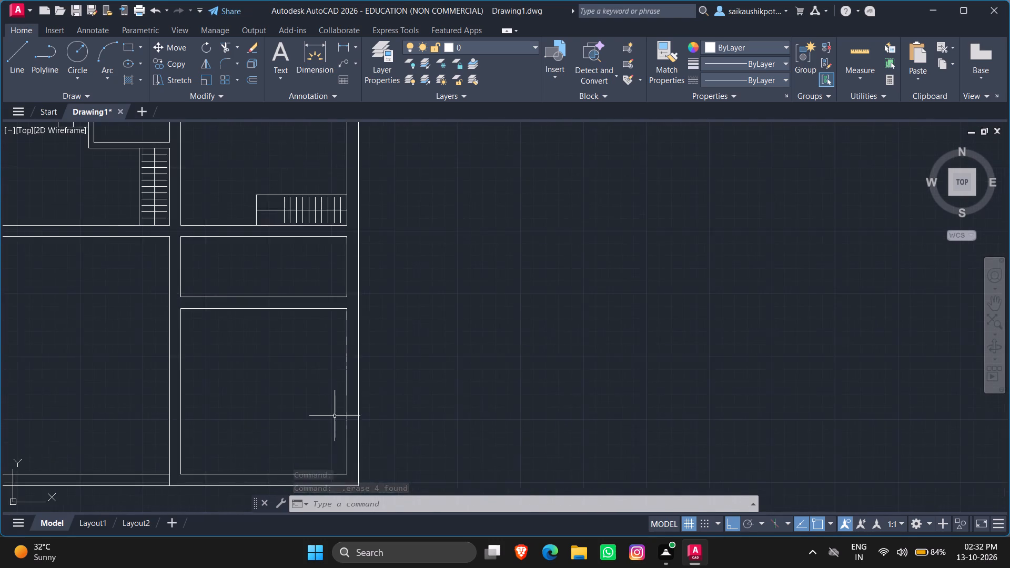
{"action": "scroll", "coordinate": [335, 416], "scroll_direction": "up", "scroll_amount": 1}
{"action": "key", "text": "Escape"}
{"action": "key", "text": "Escape"}
{"action": "key", "text": "o"}
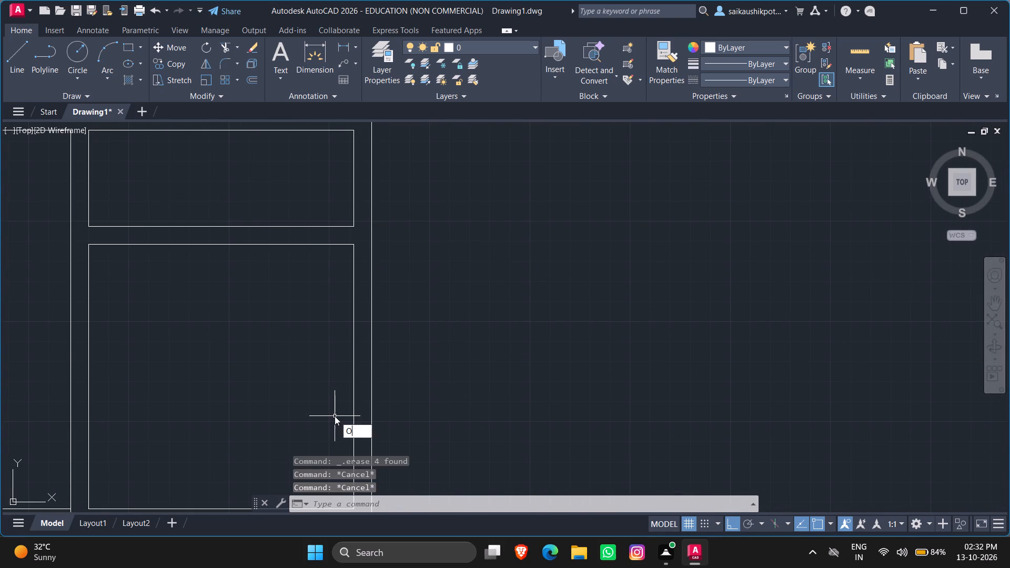
{"action": "key", "text": "Return"}
{"action": "key", "text": "2"}
{"action": "key", "text": "BackSpace"}
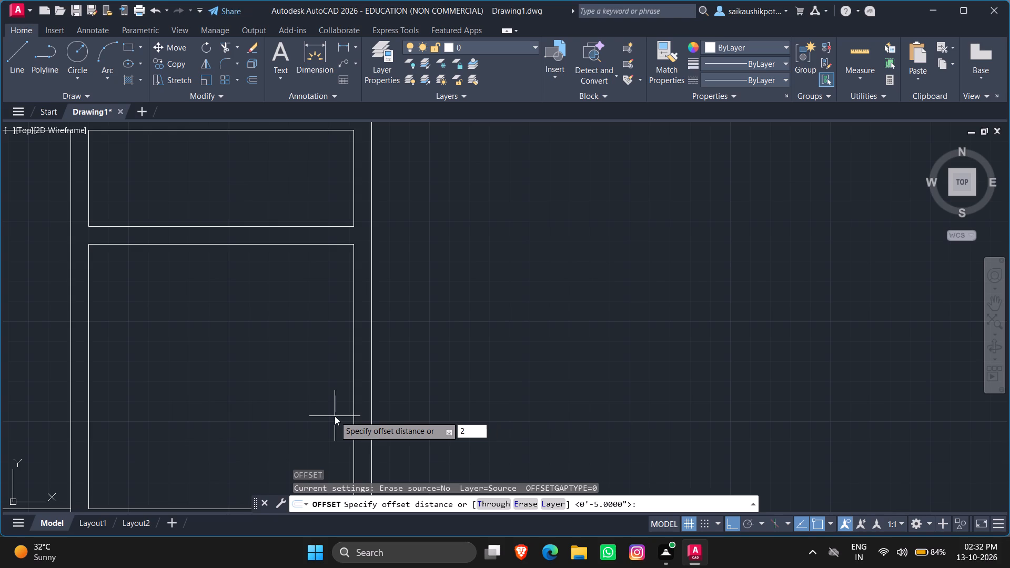
{"action": "type", "text": "3'"}
{"action": "key", "text": "Return"}
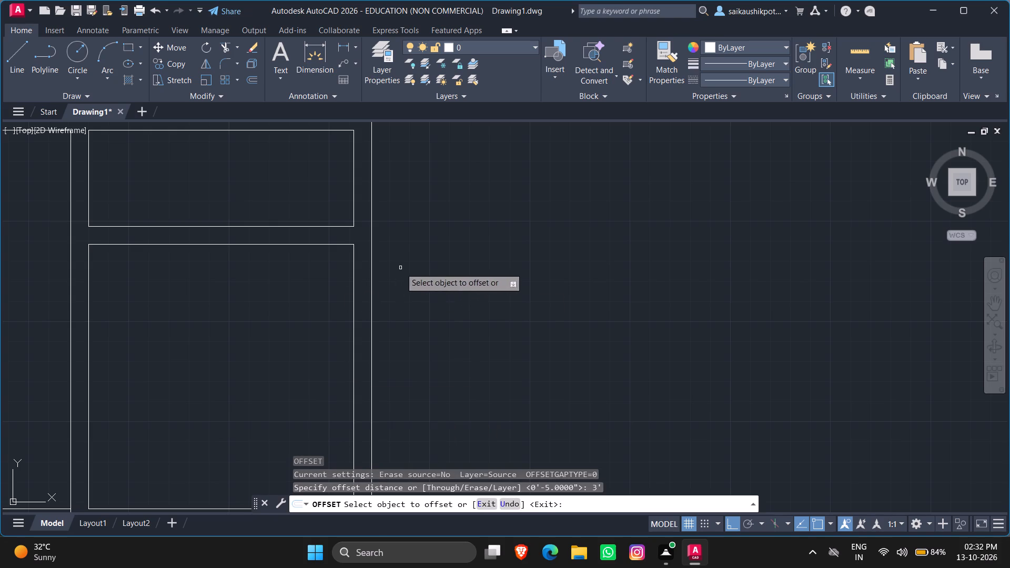
{"action": "scroll", "coordinate": [441, 288], "scroll_direction": "down", "scroll_amount": 2}
{"action": "scroll", "coordinate": [382, 320], "scroll_direction": "up", "scroll_amount": 1}
{"action": "left_click", "coordinate": [420, 320]}
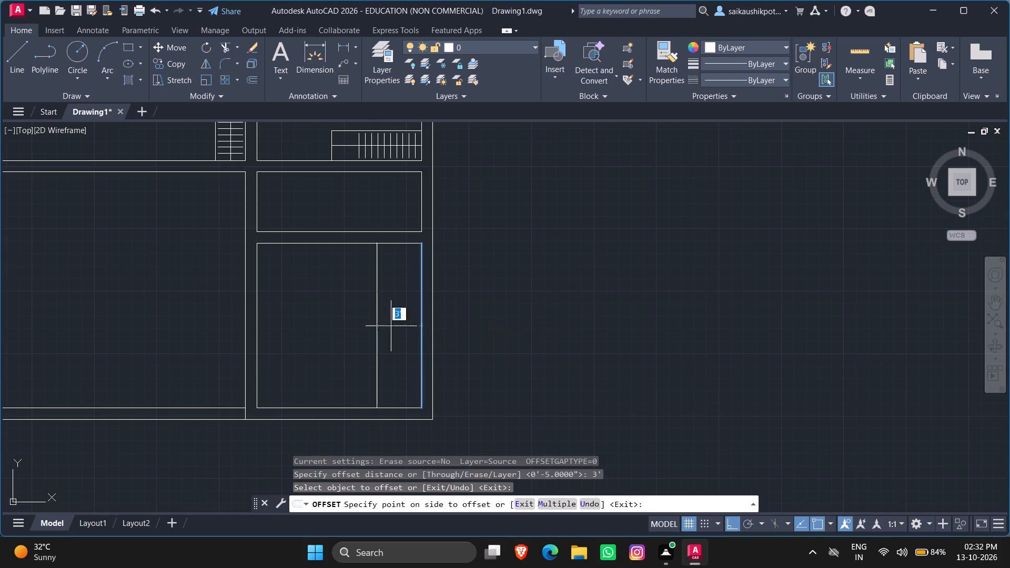
{"action": "left_click", "coordinate": [385, 327]}
{"action": "left_click", "coordinate": [257, 349]}
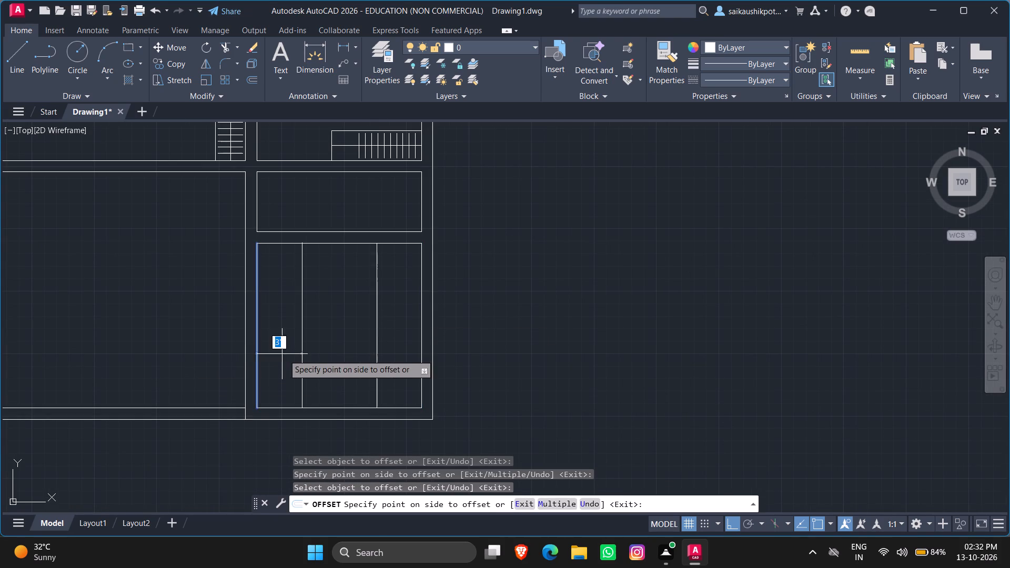
{"action": "left_click", "coordinate": [285, 354]}
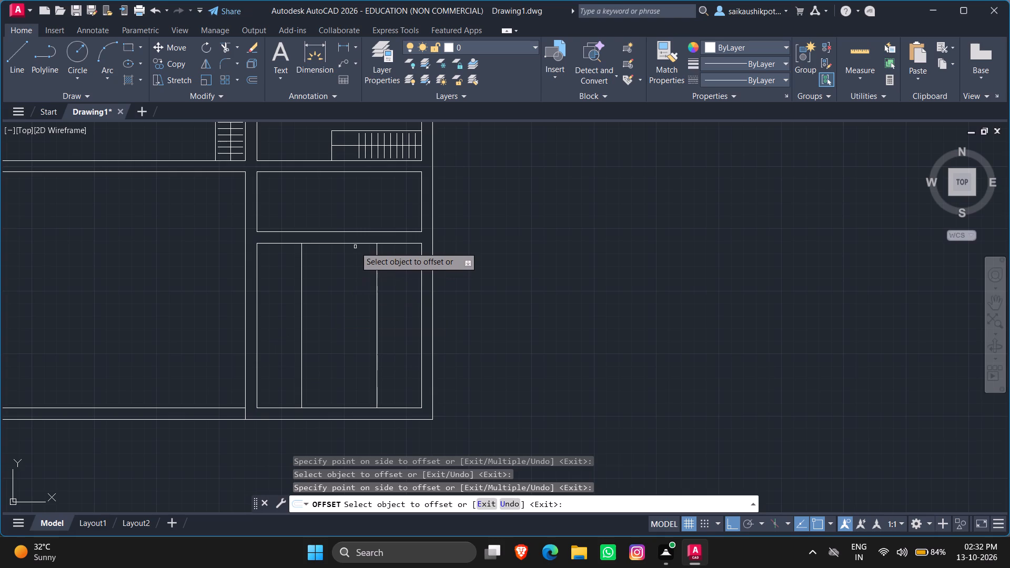
Offset the top and bottom inner wall lines of the bottom-right room 3' inward.
{"action": "left_click", "coordinate": [355, 242]}
{"action": "left_click", "coordinate": [353, 263]}
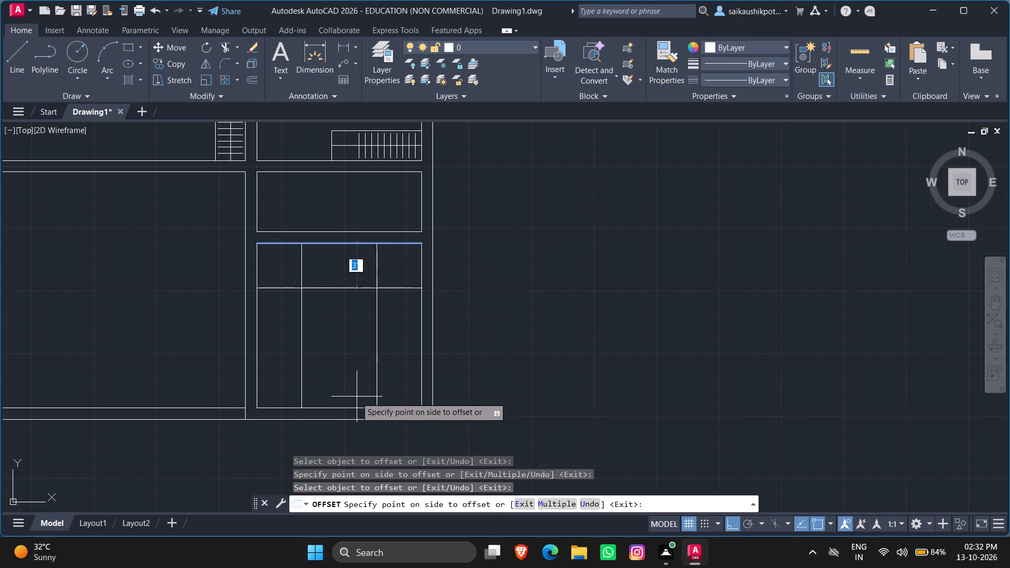
{"action": "left_click", "coordinate": [349, 409]}
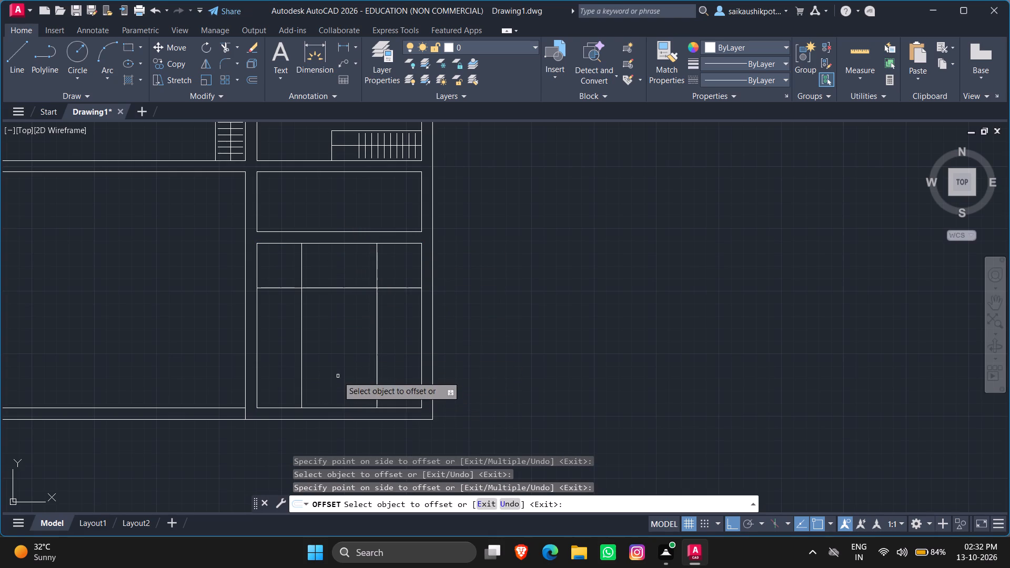
{"action": "left_click", "coordinate": [334, 408]}
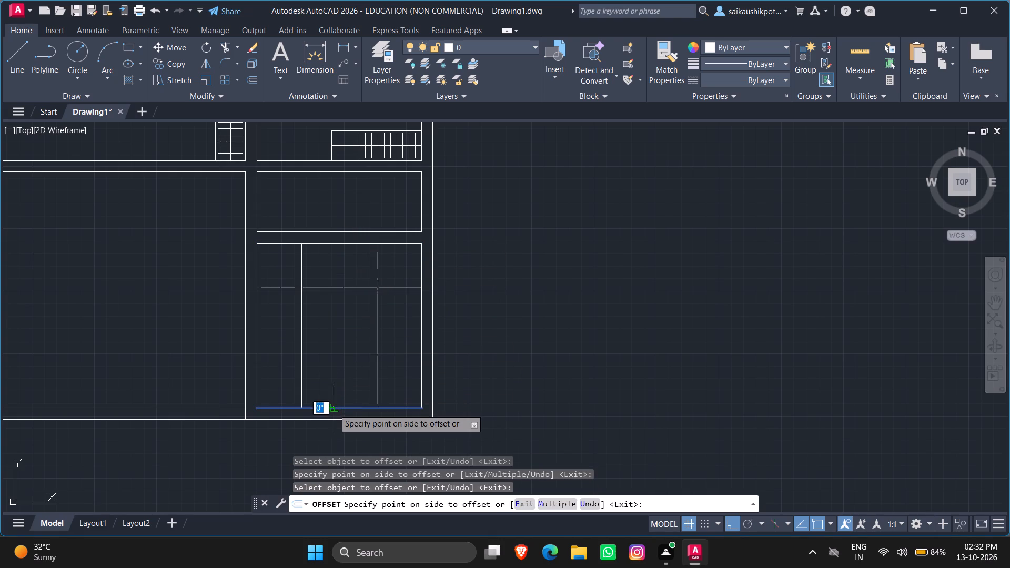
{"action": "left_click", "coordinate": [338, 370]}
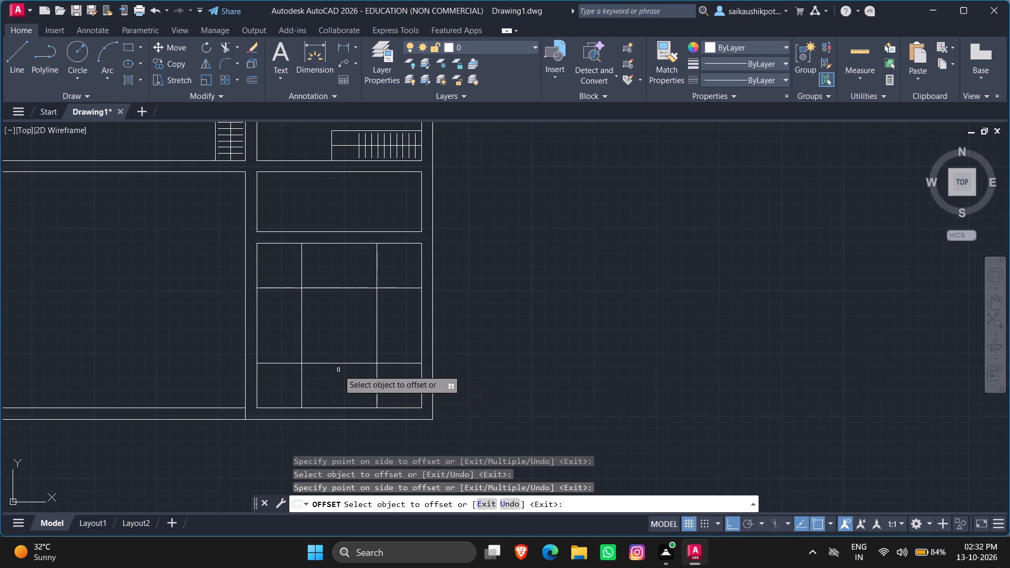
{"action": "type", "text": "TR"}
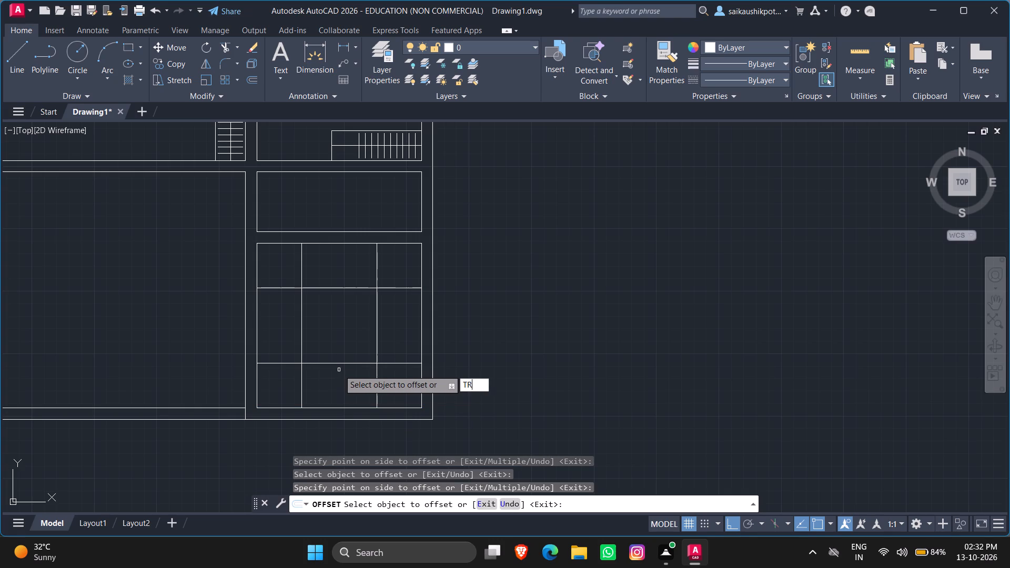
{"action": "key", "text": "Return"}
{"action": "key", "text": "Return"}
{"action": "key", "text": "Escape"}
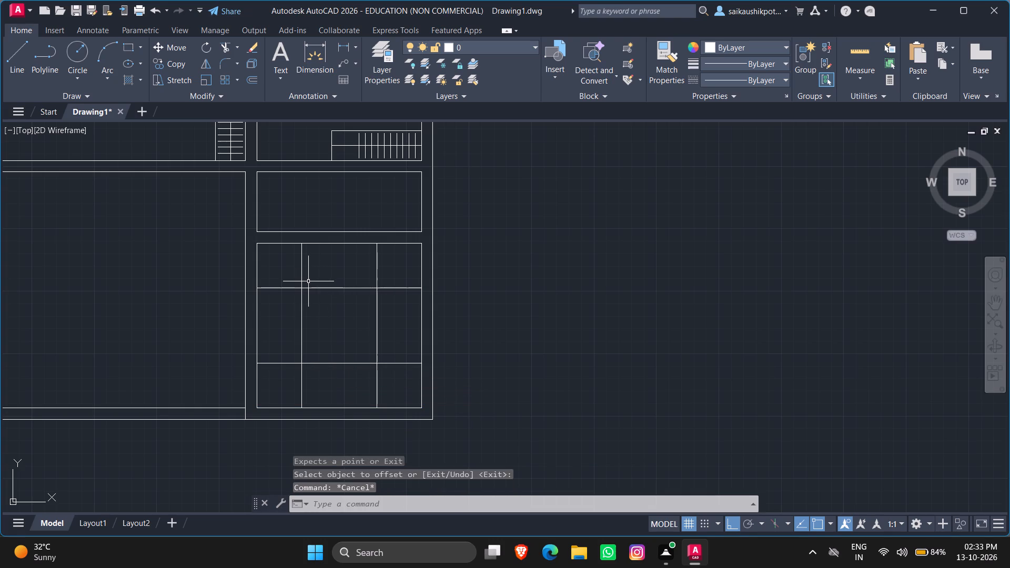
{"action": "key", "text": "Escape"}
Trim the outer ends of the four offset lines in the bottom-right room, leaving a closed square in its centre.
{"action": "type", "text": "TR"}
{"action": "key", "text": "Return"}
{"action": "key", "text": "Return"}
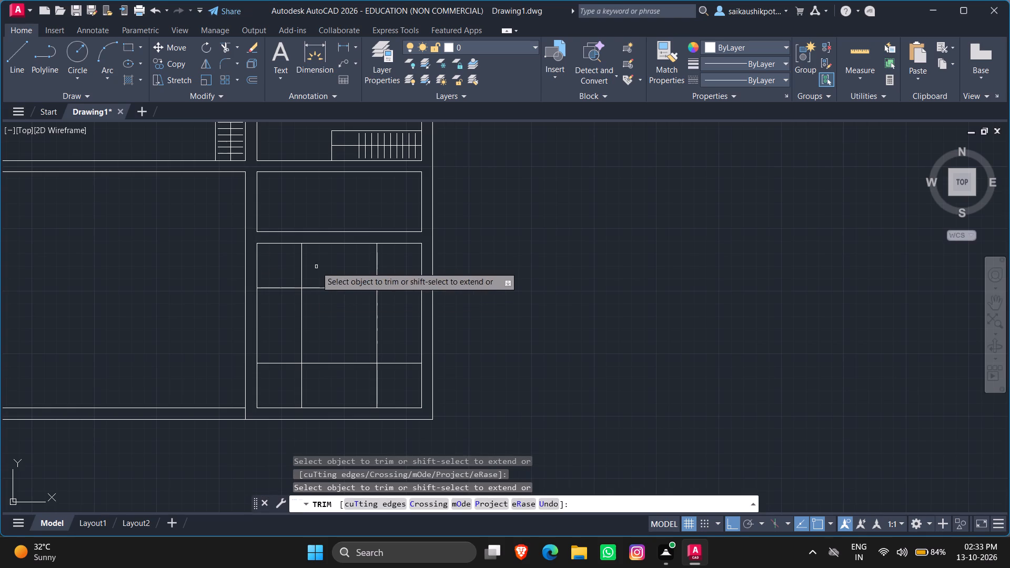
{"action": "left_click_drag", "start_coordinate": [311, 268], "coordinate": [353, 386]}
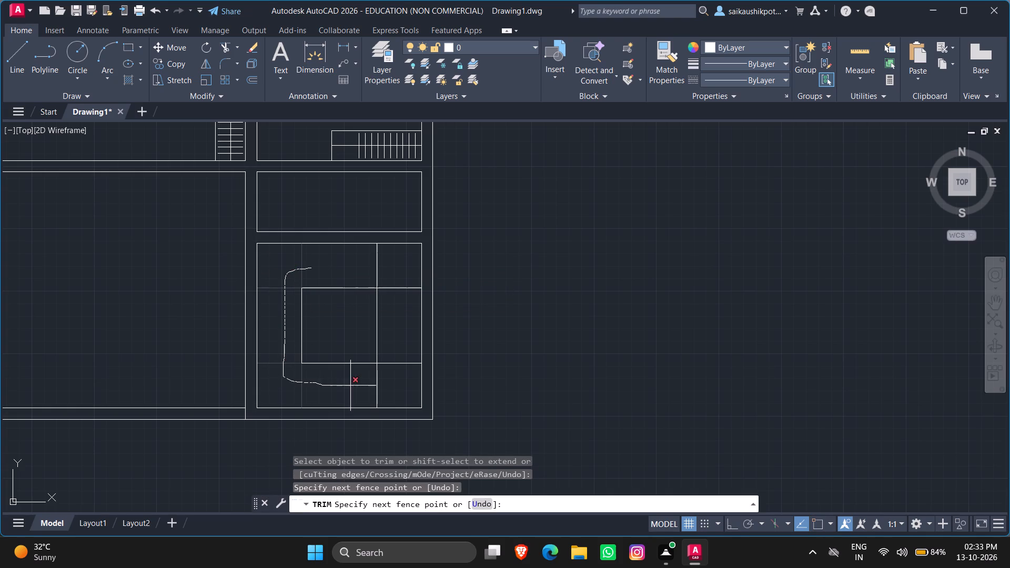
{"action": "left_click_drag", "start_coordinate": [353, 386], "coordinate": [366, 256]}
{"action": "left_click_drag", "start_coordinate": [366, 256], "coordinate": [338, 256]}
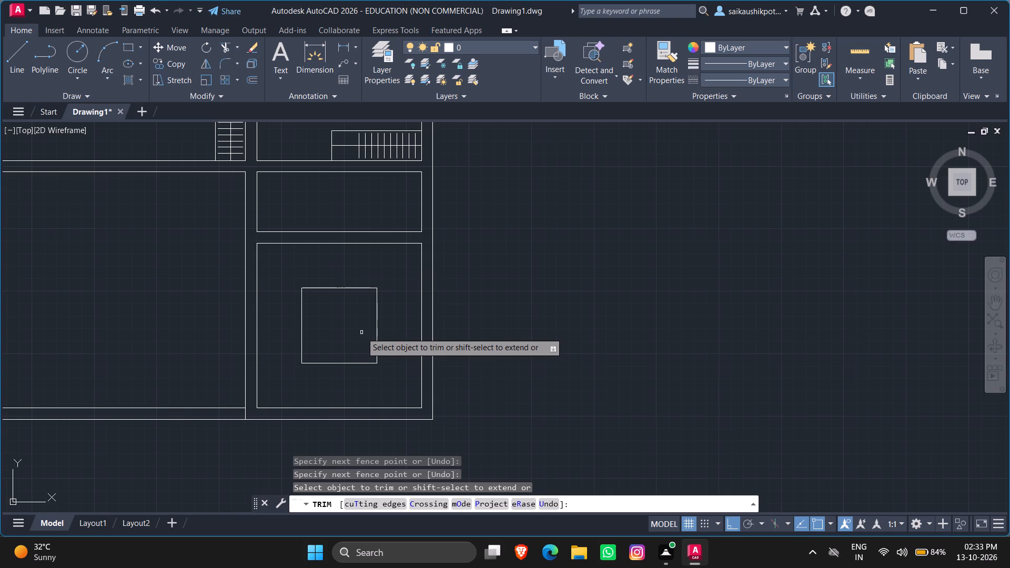
{"action": "scroll", "coordinate": [358, 266], "scroll_direction": "down", "scroll_amount": 1}
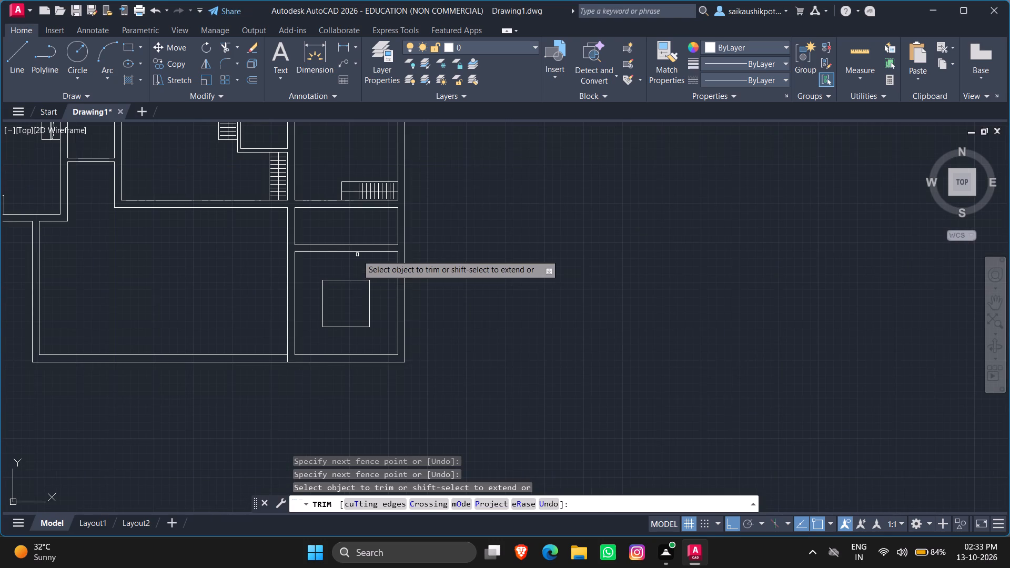
{"action": "key", "text": "Escape"}
{"action": "key", "text": "Escape"}
{"action": "key", "text": "Escape"}
{"action": "key", "text": "Escape"}
Offset the right inner wall line of the small room above the bottom-right room 8' inward.
{"action": "key", "text": "o"}
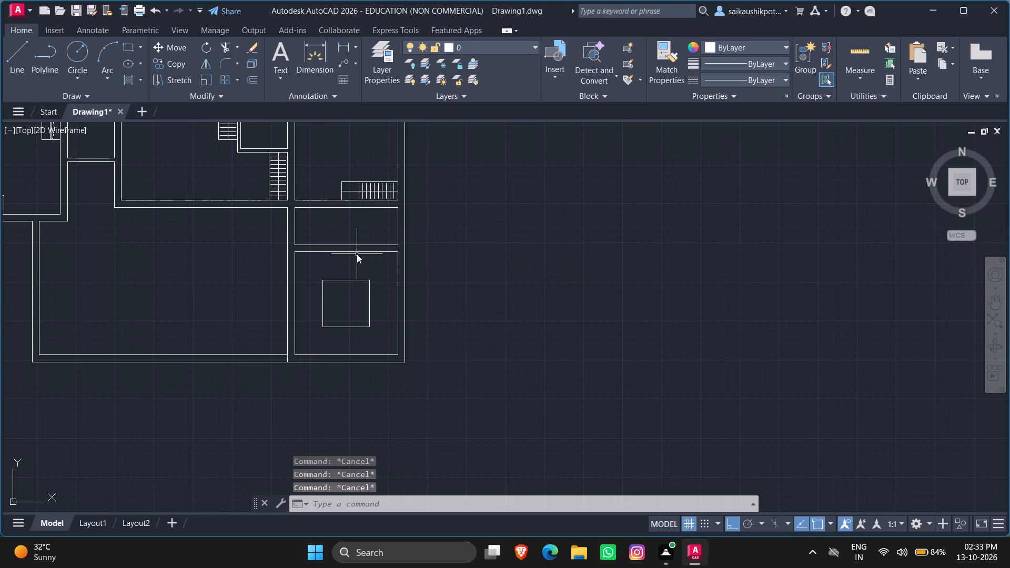
{"action": "key", "text": "Return"}
{"action": "type", "text": "8'"}
{"action": "key", "text": "Return"}
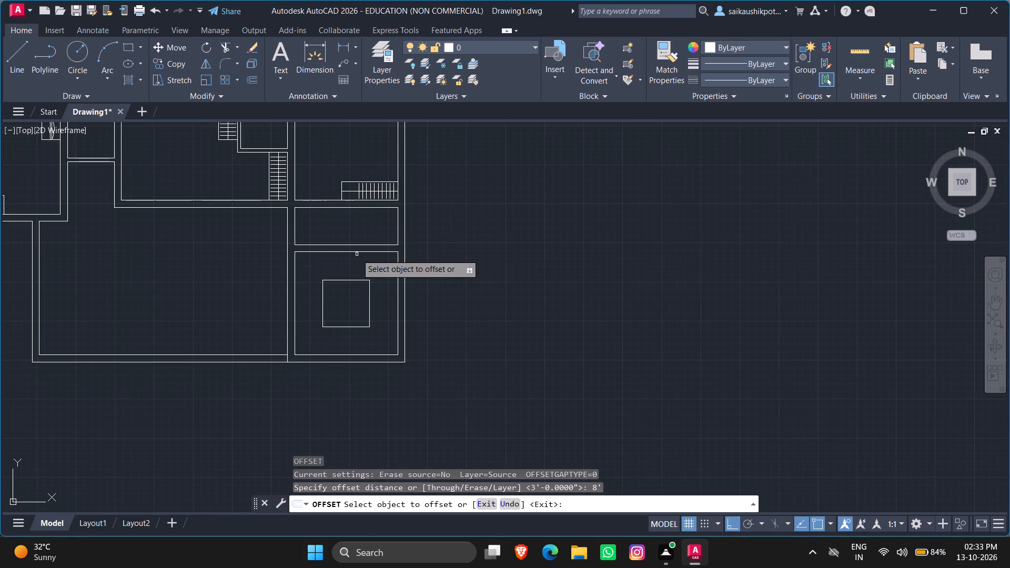
{"action": "left_click", "coordinate": [397, 221]}
{"action": "left_click", "coordinate": [370, 236]}
{"action": "key", "text": "Escape"}
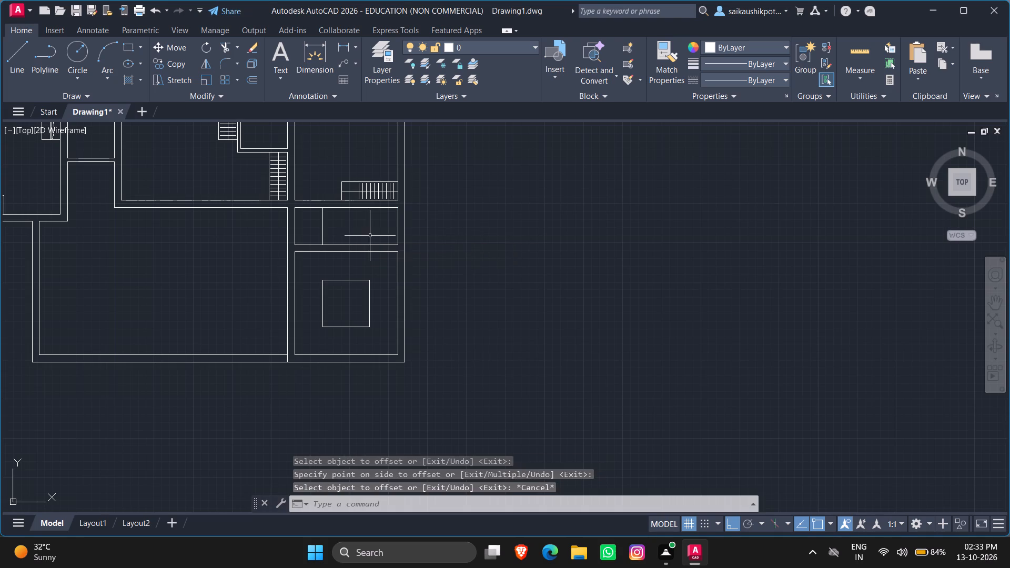
{"action": "key", "text": "Escape"}
Offset the new vertical line in the small room 4.5" to the left to form a partition wall.
{"action": "scroll", "coordinate": [303, 231], "scroll_direction": "up", "scroll_amount": 1}
{"action": "scroll", "coordinate": [350, 206], "scroll_direction": "up", "scroll_amount": 2}
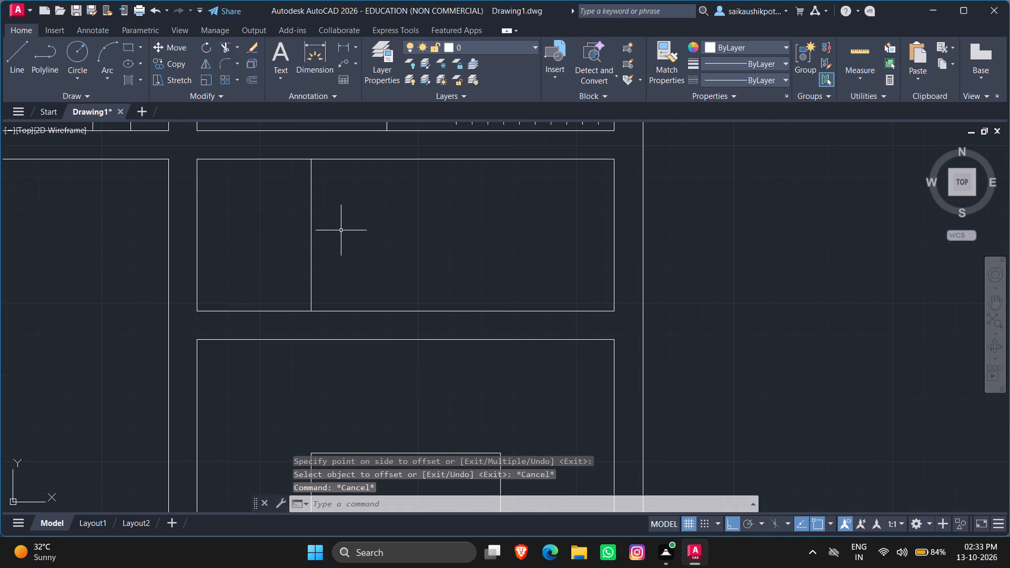
{"action": "key", "text": "Escape"}
{"action": "key", "text": "Escape"}
{"action": "key", "text": "Escape"}
{"action": "key", "text": "Escape"}
{"action": "key", "text": "o"}
{"action": "key", "text": "Return"}
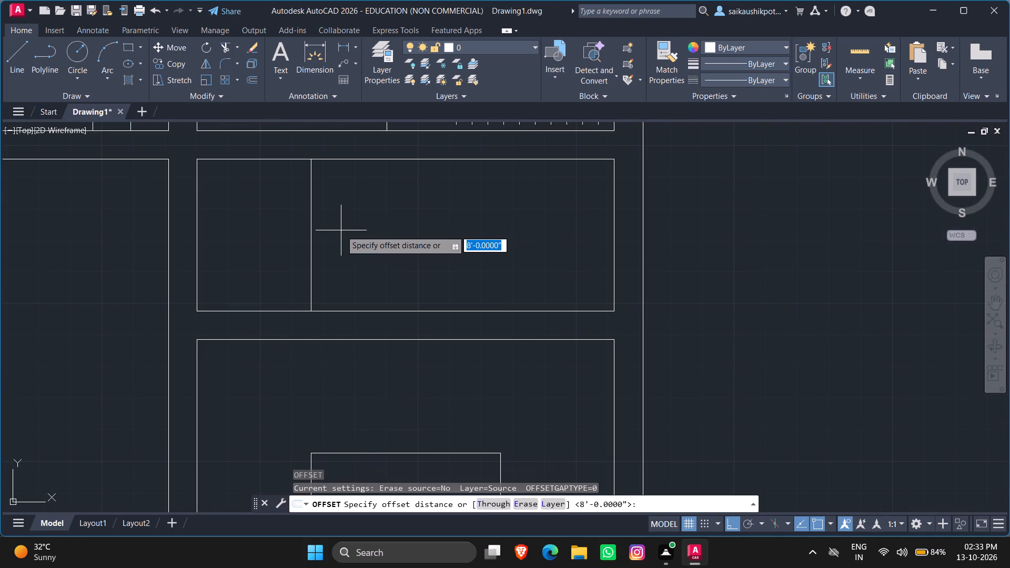
{"action": "type", "text": "4.5"}
{"action": "key", "text": "shift+quotedbl"}
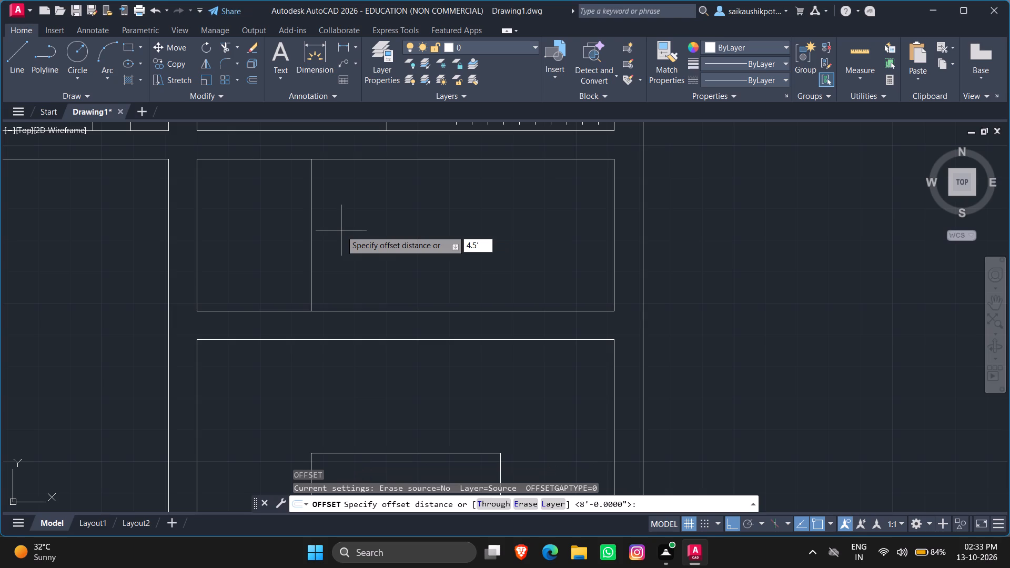
{"action": "key", "text": "Return"}
{"action": "left_click_drag", "start_coordinate": [312, 266], "coordinate": [305, 269]}
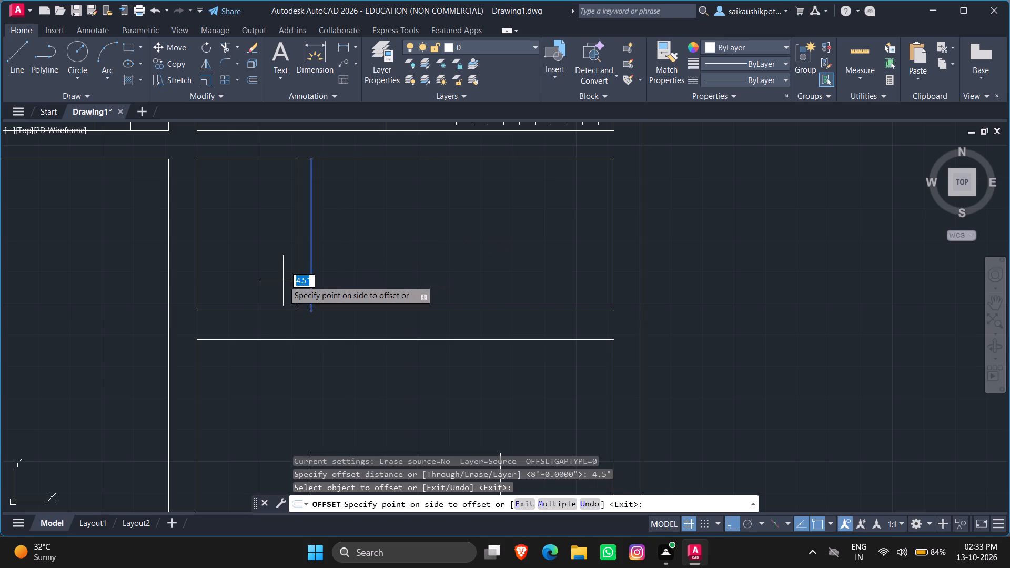
{"action": "left_click", "coordinate": [281, 281]}
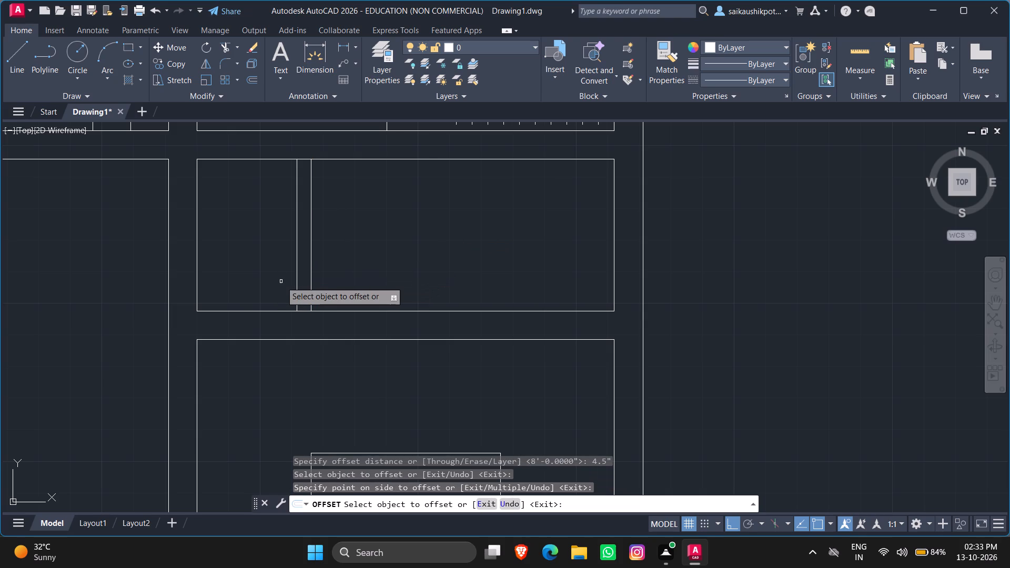
{"action": "left_click", "coordinate": [282, 282]}
{"action": "key", "text": "Escape"}
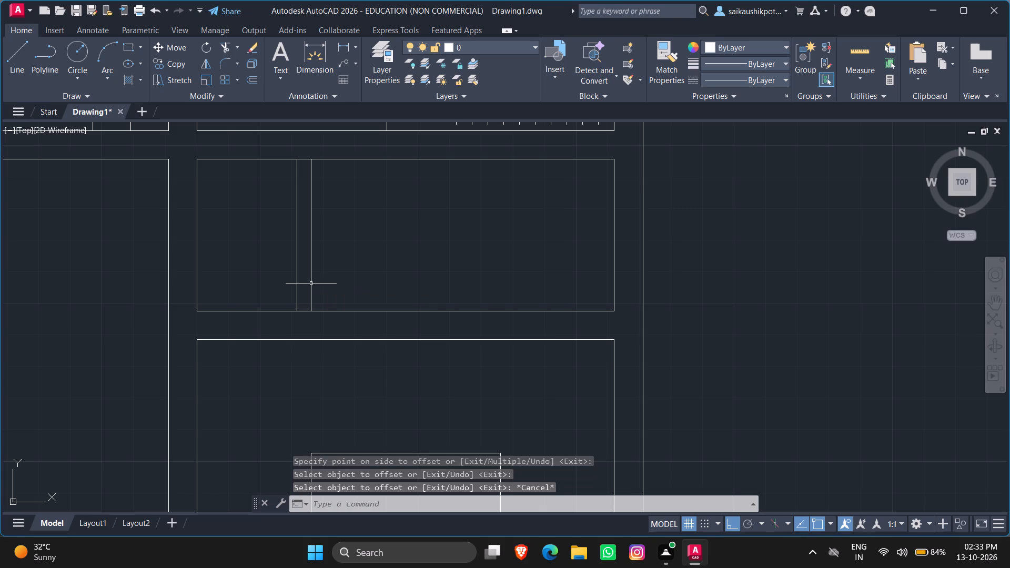
{"action": "key", "text": "Escape"}
Trim the small room's bottom and top wall lines between the two faces of the new partition.
{"action": "type", "text": "TR"}
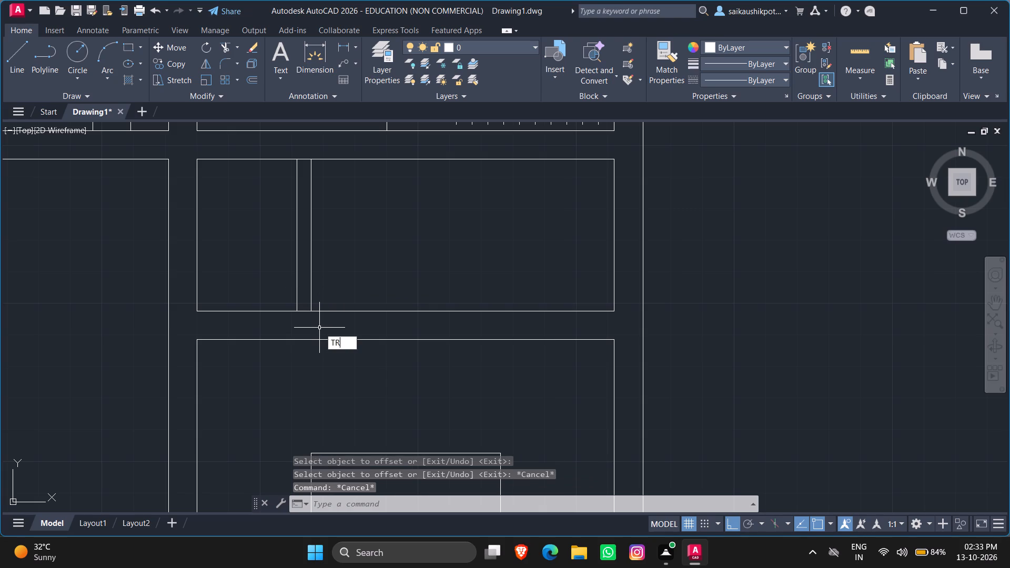
{"action": "key", "text": "Return"}
{"action": "key", "text": "Return"}
{"action": "left_click", "coordinate": [302, 308]}
{"action": "left_click", "coordinate": [304, 320]}
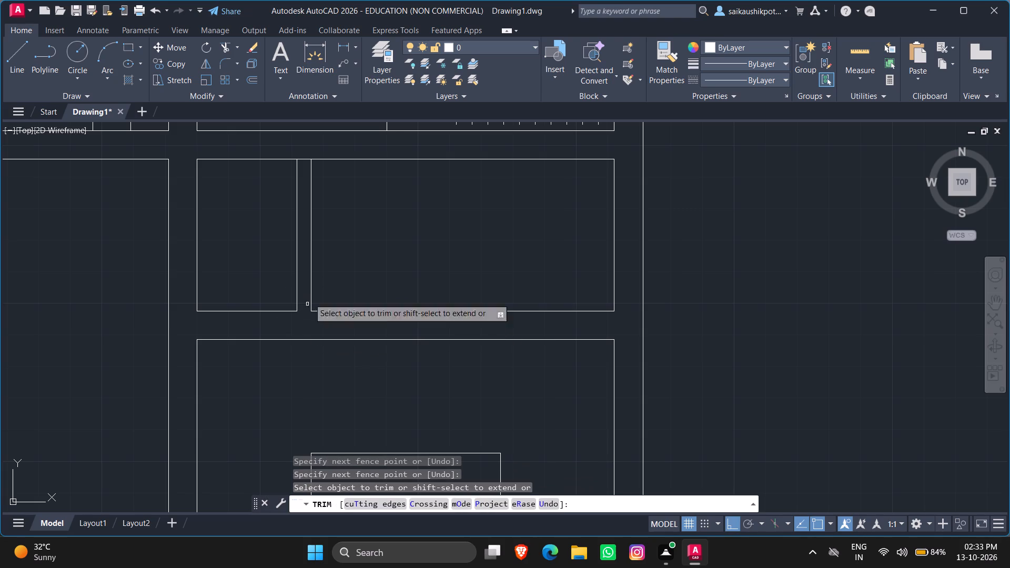
{"action": "left_click", "coordinate": [301, 160]}
{"action": "left_click", "coordinate": [306, 146]}
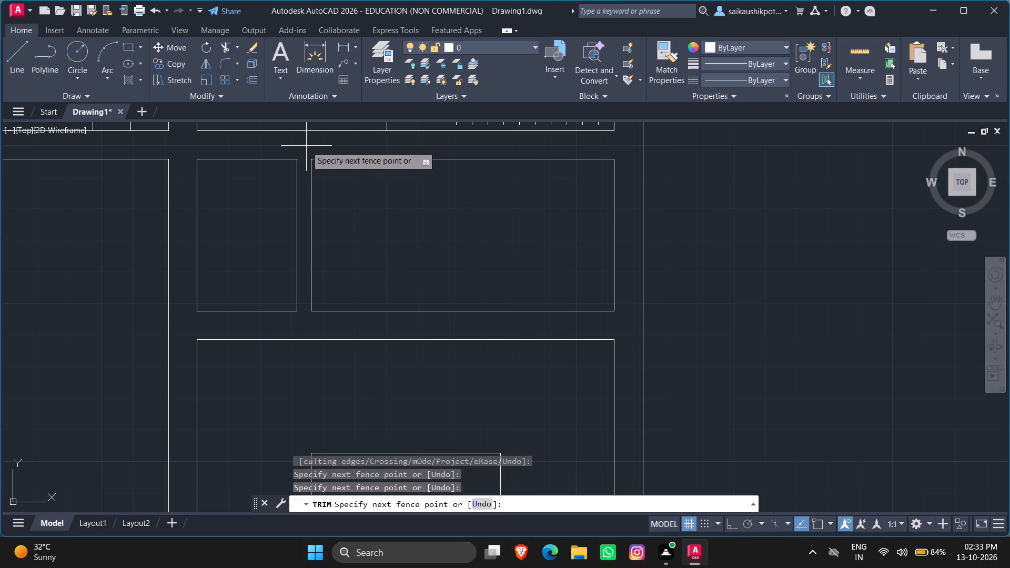
{"action": "key", "text": "Escape"}
{"action": "key", "text": "Escape"}
{"action": "key", "text": "Escape"}
{"action": "key", "text": "Escape"}
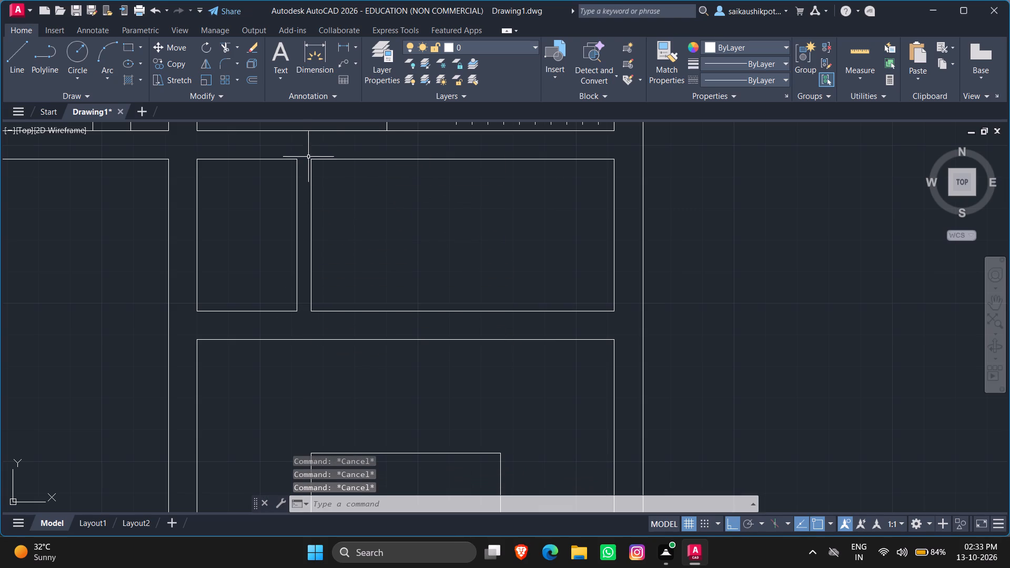
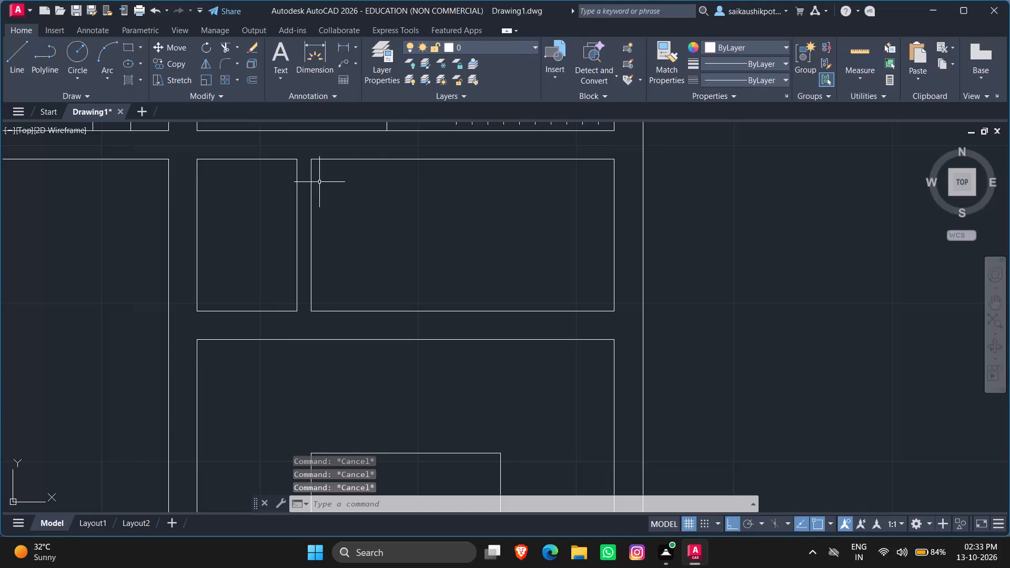
Stretch the left end of the small left compartment's bottom wall line to the adjacent hall's vertical wall line.
{"action": "scroll", "coordinate": [216, 310], "scroll_direction": "up", "scroll_amount": 1}
{"action": "left_click", "coordinate": [215, 317]}
{"action": "left_click", "coordinate": [205, 311]}
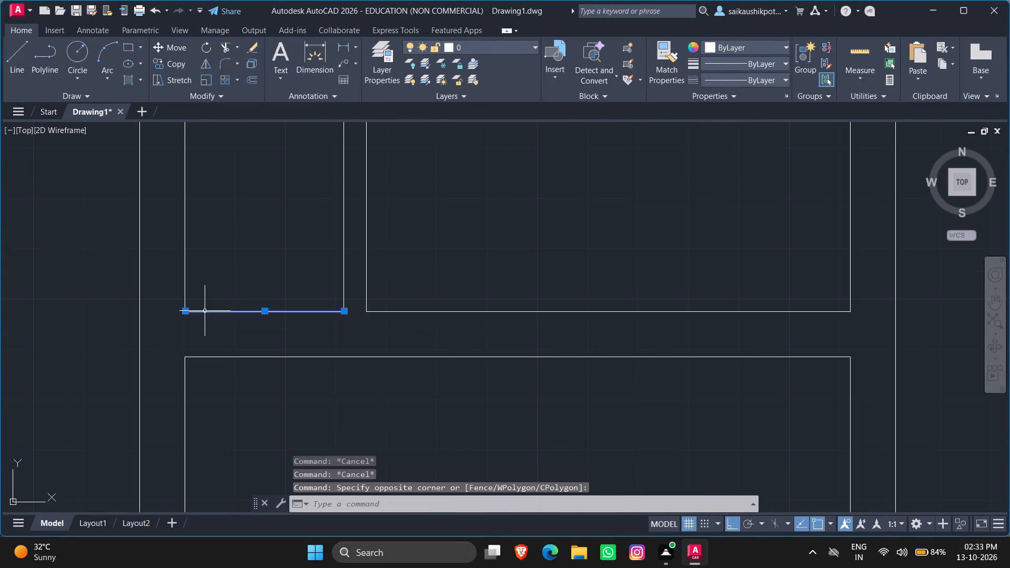
{"action": "key", "text": "Escape"}
{"action": "left_click", "coordinate": [187, 310]}
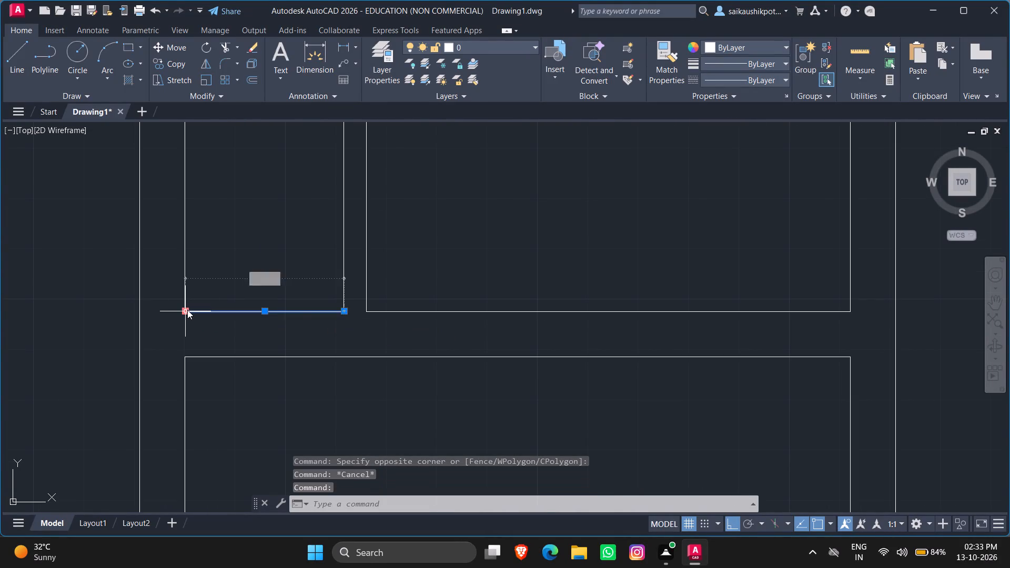
{"action": "left_click", "coordinate": [187, 310]}
{"action": "left_click", "coordinate": [140, 308]}
{"action": "key", "text": "Escape"}
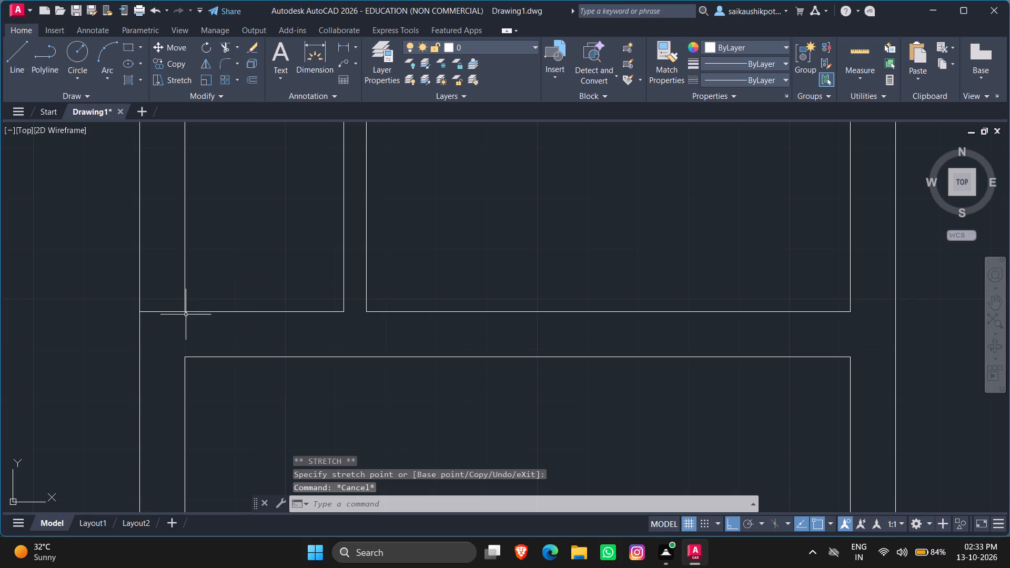
Join the hall's top wall line with the small compartment's top wall line across the wall gap.
{"action": "scroll", "coordinate": [191, 326], "scroll_direction": "down", "scroll_amount": 2}
{"action": "scroll", "coordinate": [185, 211], "scroll_direction": "up", "scroll_amount": 1}
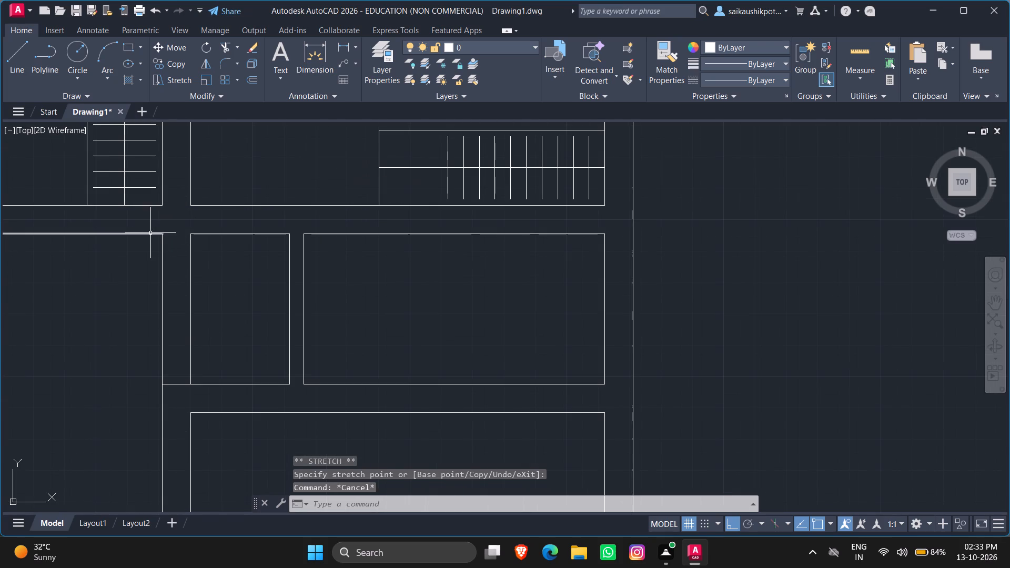
{"action": "left_click", "coordinate": [150, 233]}
{"action": "left_click", "coordinate": [202, 232]}
{"action": "type", "text": "JOIN"}
{"action": "key", "text": "Return"}
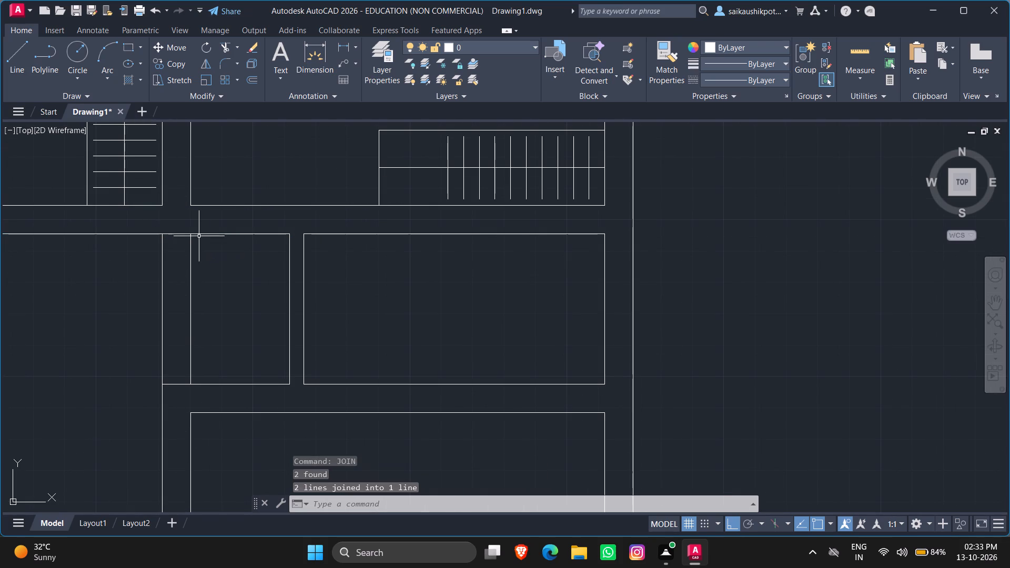
Trim away the two vertical wall lines separating the small left compartment from the hall.
{"action": "type", "text": "TR"}
{"action": "key", "text": "Return"}
{"action": "key", "text": "Return"}
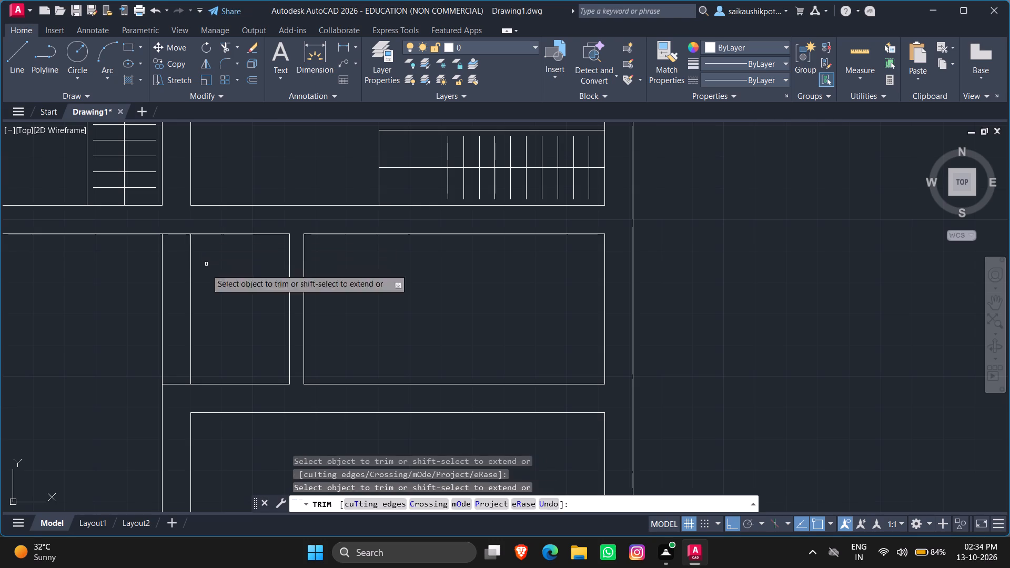
{"action": "left_click_drag", "start_coordinate": [203, 290], "coordinate": [196, 292]}
{"action": "left_click", "coordinate": [111, 299]}
{"action": "key", "text": "Escape"}
{"action": "key", "text": "Escape"}
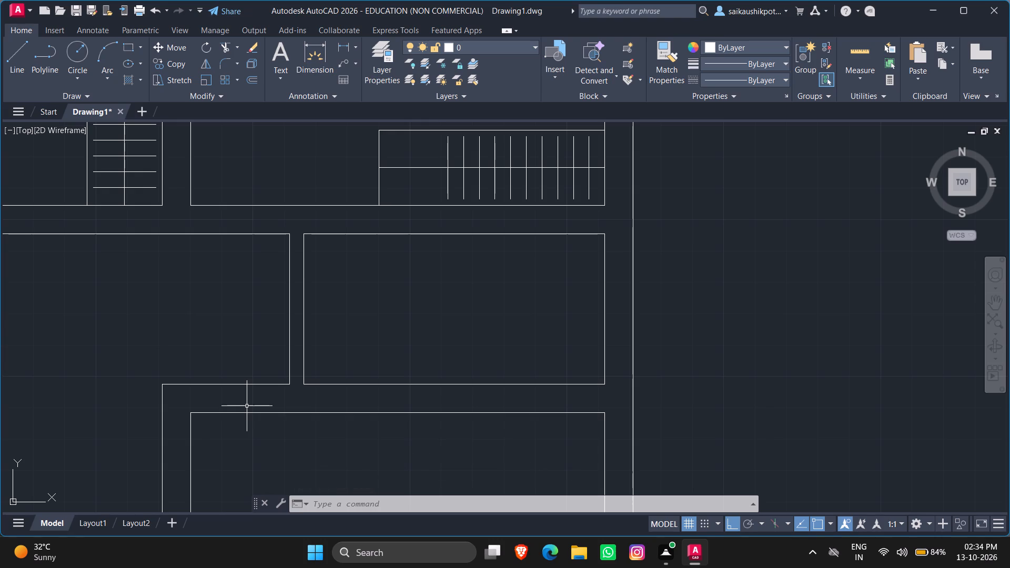
Erase the four lines of the central square in the bottom-right room.
{"action": "scroll", "coordinate": [307, 385], "scroll_direction": "down", "scroll_amount": 2}
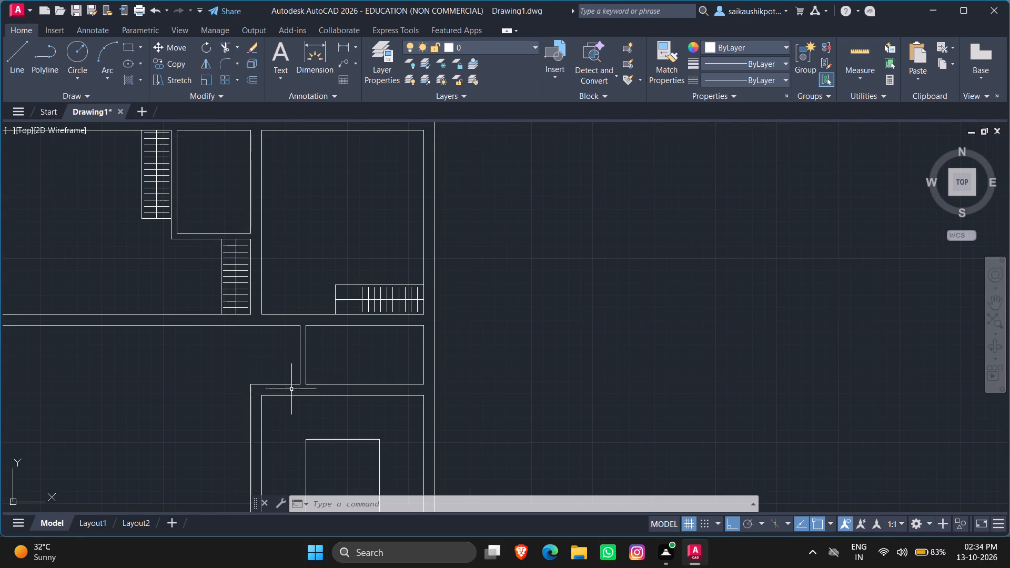
{"action": "scroll", "coordinate": [287, 407], "scroll_direction": "up", "scroll_amount": 5}
{"action": "scroll", "coordinate": [287, 407], "scroll_direction": "down", "scroll_amount": 1}
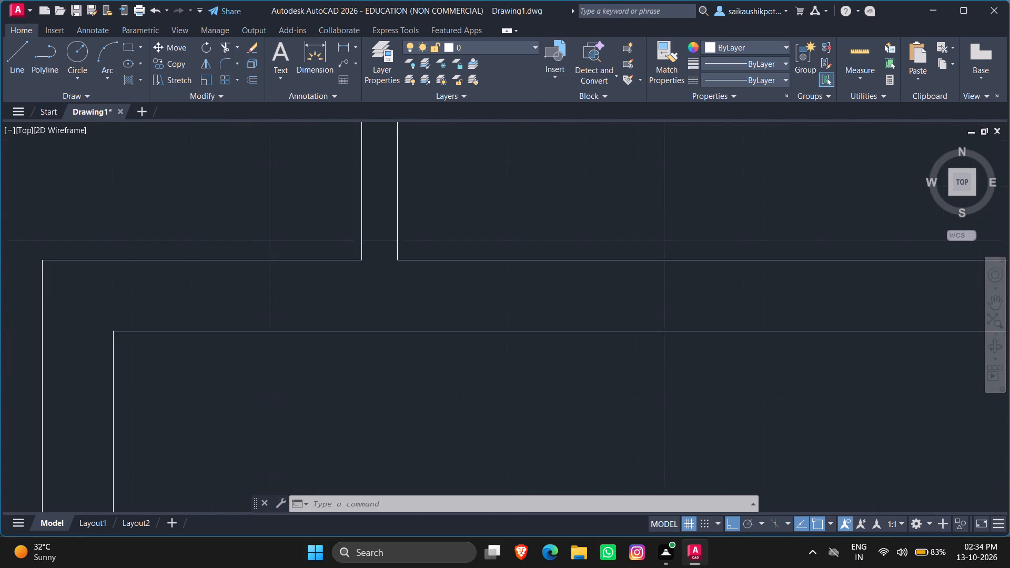
{"action": "scroll", "coordinate": [287, 407], "scroll_direction": "down", "scroll_amount": 4}
{"action": "scroll", "coordinate": [403, 403], "scroll_direction": "down", "scroll_amount": 2}
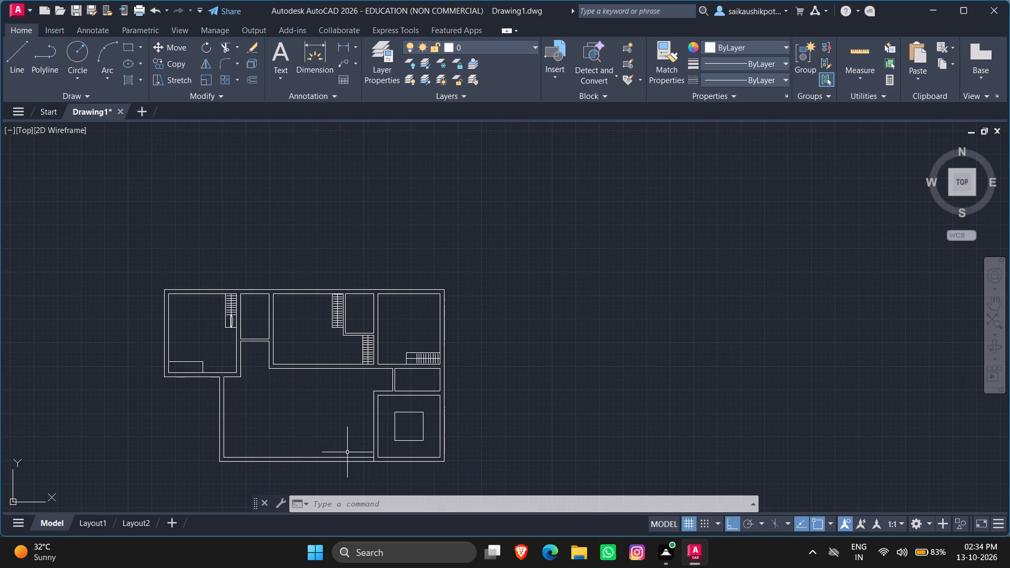
{"action": "scroll", "coordinate": [389, 428], "scroll_direction": "up", "scroll_amount": 2}
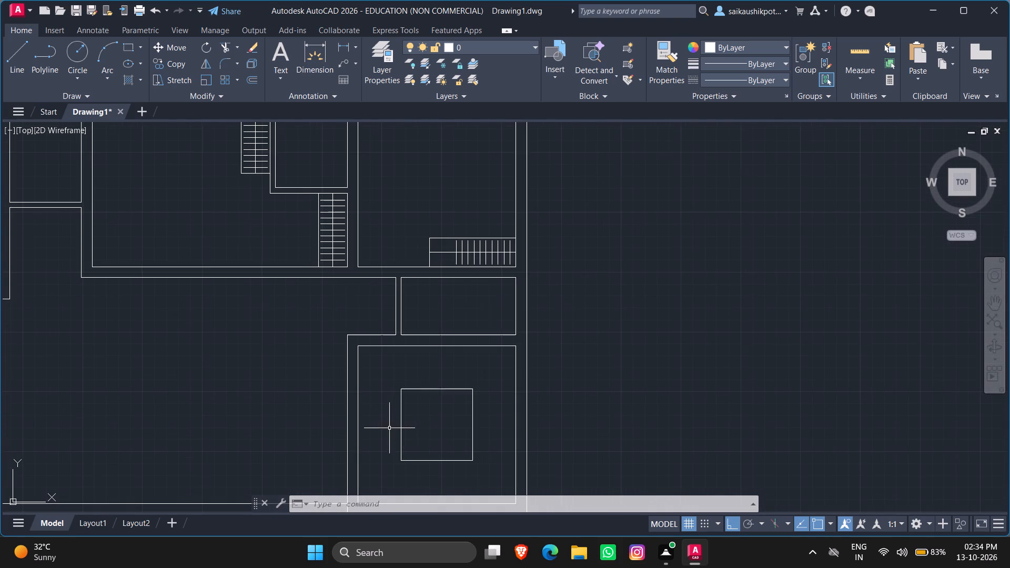
{"action": "scroll", "coordinate": [416, 425], "scroll_direction": "down", "scroll_amount": 1}
{"action": "left_click", "coordinate": [454, 460]}
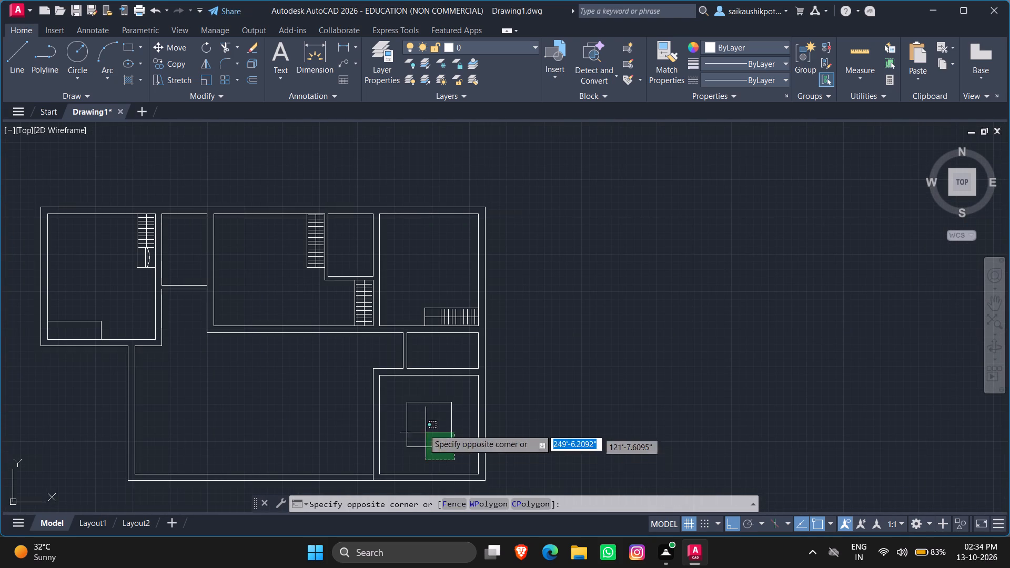
{"action": "left_click", "coordinate": [398, 390]}
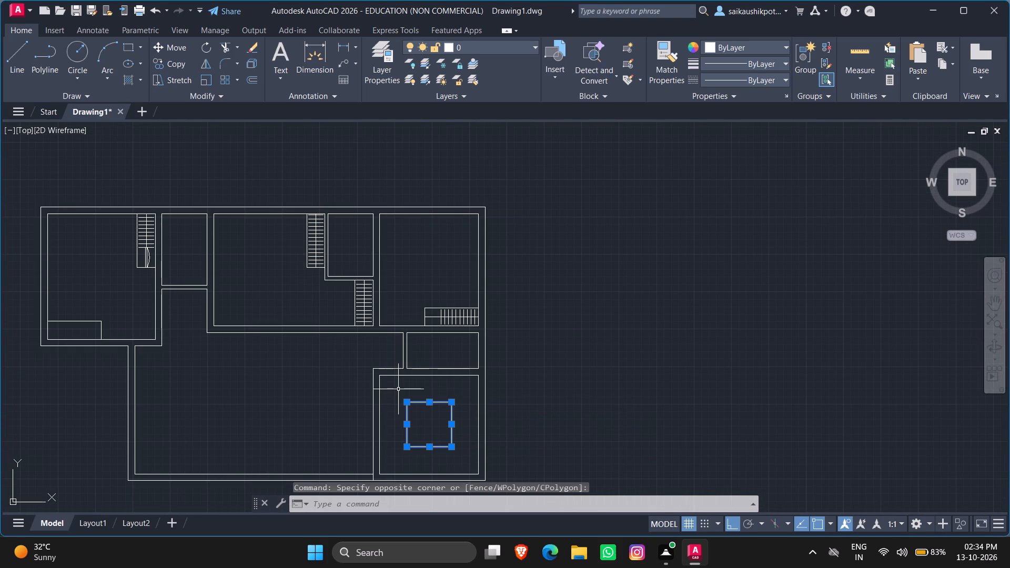
{"action": "key", "text": "Delete"}
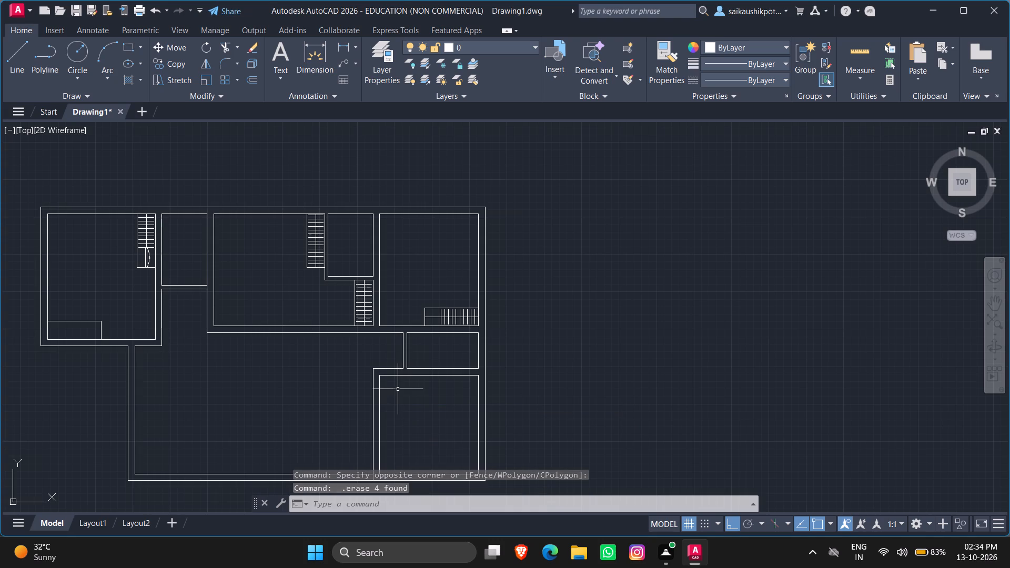
Measure the bottom-right room's interior width and height.
{"action": "scroll", "coordinate": [473, 369], "scroll_direction": "down", "scroll_amount": 1}
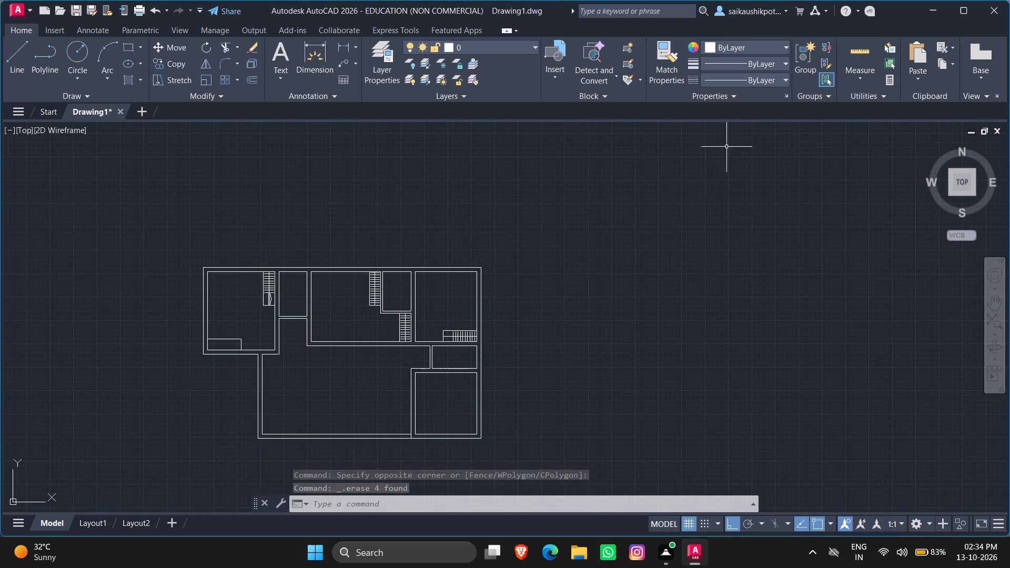
{"action": "left_click", "coordinate": [858, 47]}
{"action": "scroll", "coordinate": [455, 402], "scroll_direction": "up", "scroll_amount": 1}
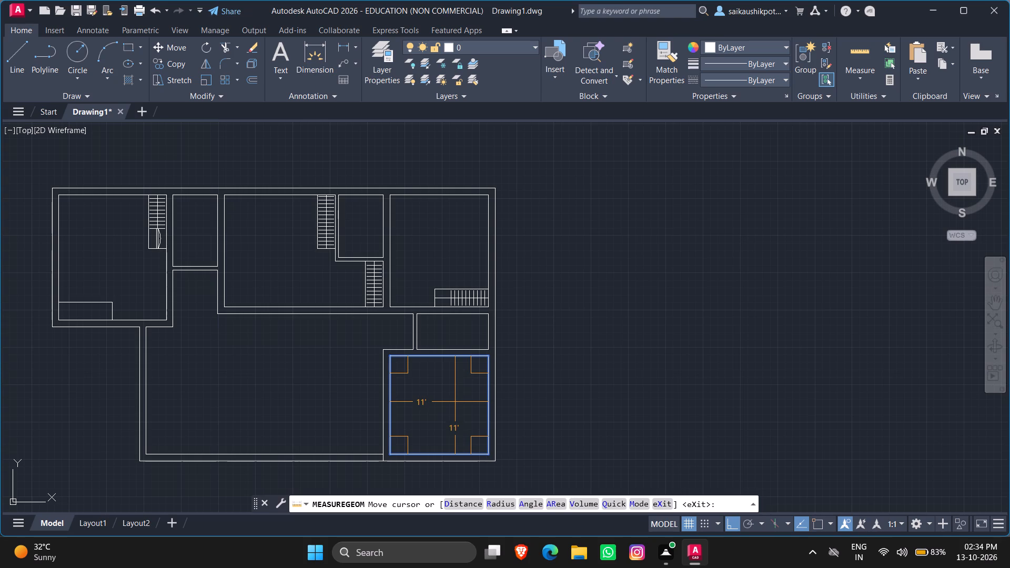
{"action": "key", "text": "Escape"}
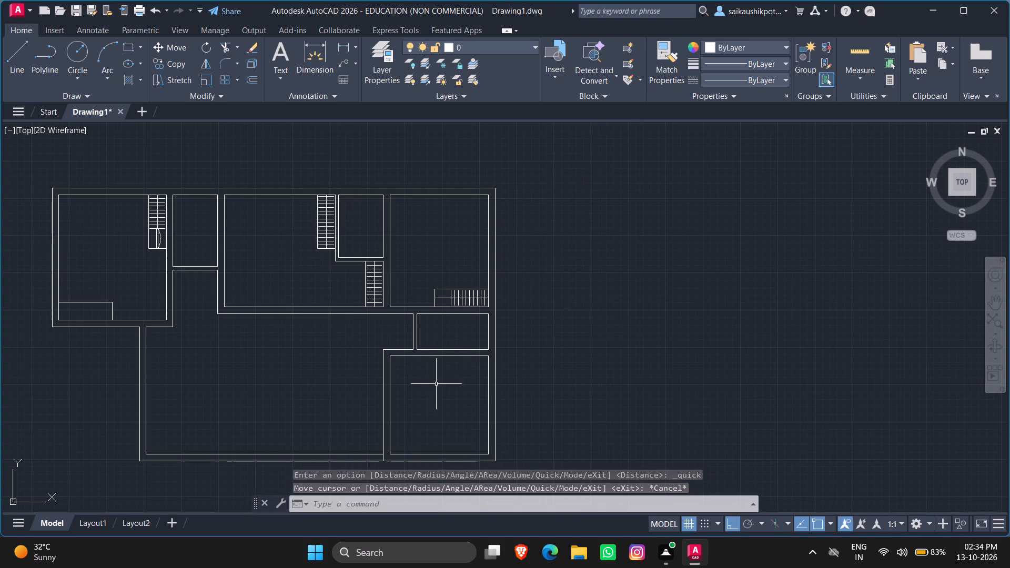
Delete both vertical lines of the bottom-right room's left wall.
{"action": "scroll", "coordinate": [507, 355], "scroll_direction": "down", "scroll_amount": 1}
{"action": "scroll", "coordinate": [450, 387], "scroll_direction": "up", "scroll_amount": 3}
{"action": "left_click", "coordinate": [450, 387]}
{"action": "left_click", "coordinate": [207, 388]}
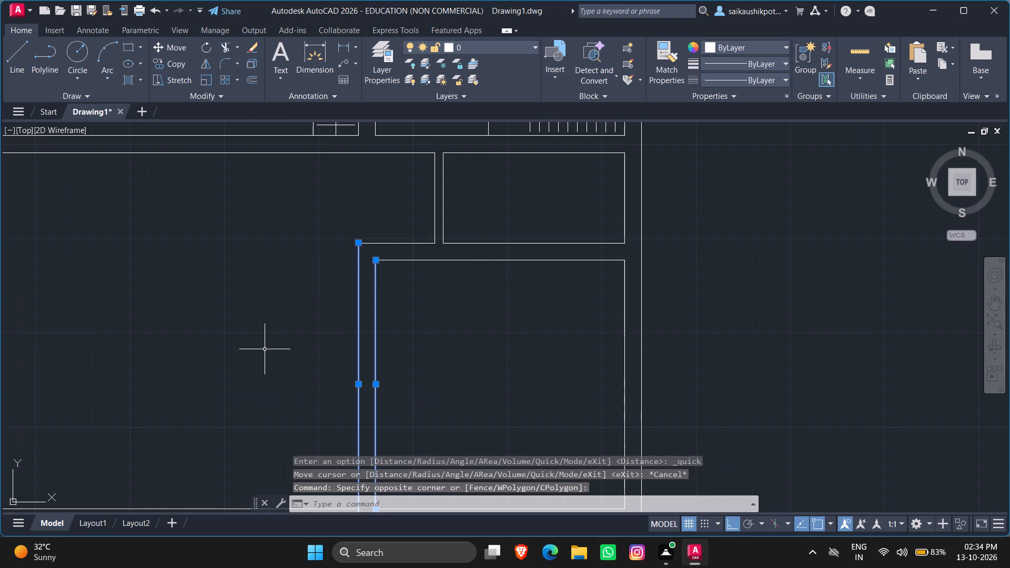
{"action": "key", "text": "Delete"}
{"action": "key", "text": "Escape"}
{"action": "key", "text": "Escape"}
{"action": "key", "text": "Escape"}
{"action": "key", "text": "Escape"}
{"action": "key", "text": "Escape"}
Offset the bottom-right room's right inner wall line 12' to the left.
{"action": "key", "text": "o"}
{"action": "key", "text": "Return"}
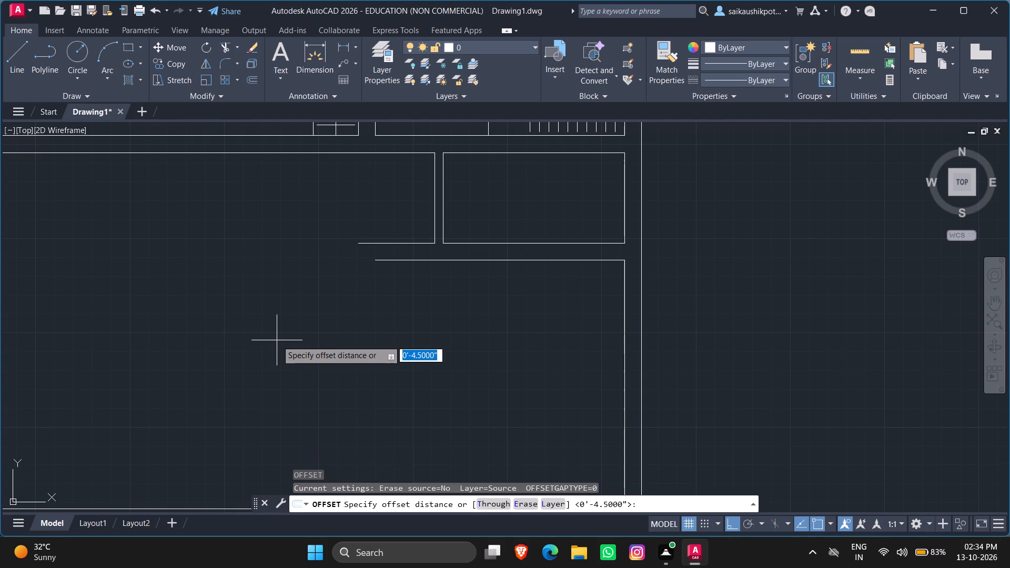
{"action": "type", "text": "12'"}
{"action": "key", "text": "Return"}
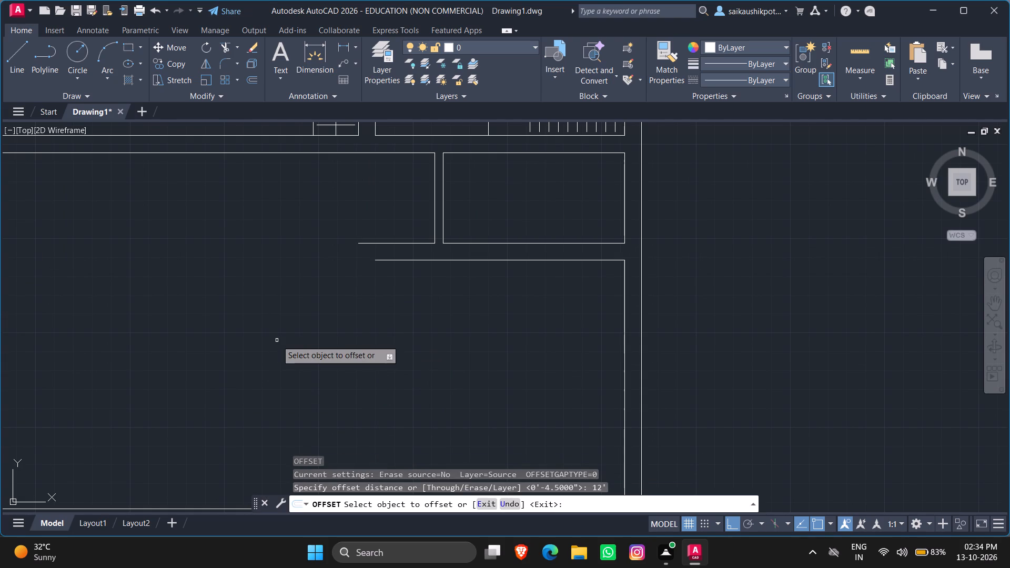
{"action": "scroll", "coordinate": [342, 324], "scroll_direction": "down", "scroll_amount": 2}
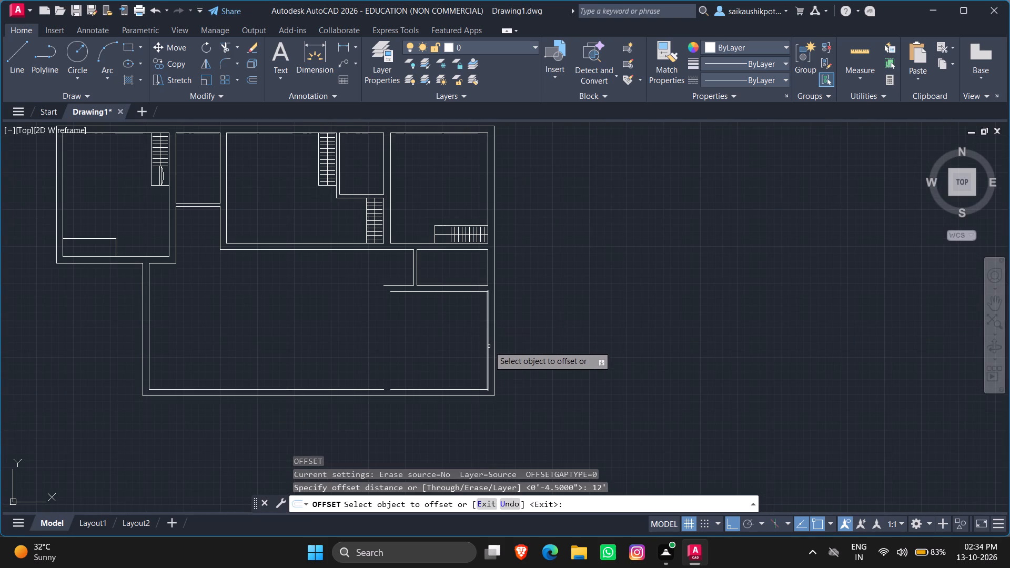
{"action": "left_click", "coordinate": [487, 347]}
{"action": "left_click", "coordinate": [389, 351]}
{"action": "key", "text": "Escape"}
{"action": "key", "text": "Escape"}
Join the hall's and the bottom-right room's bottom inner wall lines across the gap.
{"action": "scroll", "coordinate": [386, 358], "scroll_direction": "up", "scroll_amount": 2}
{"action": "scroll", "coordinate": [385, 358], "scroll_direction": "down", "scroll_amount": 1}
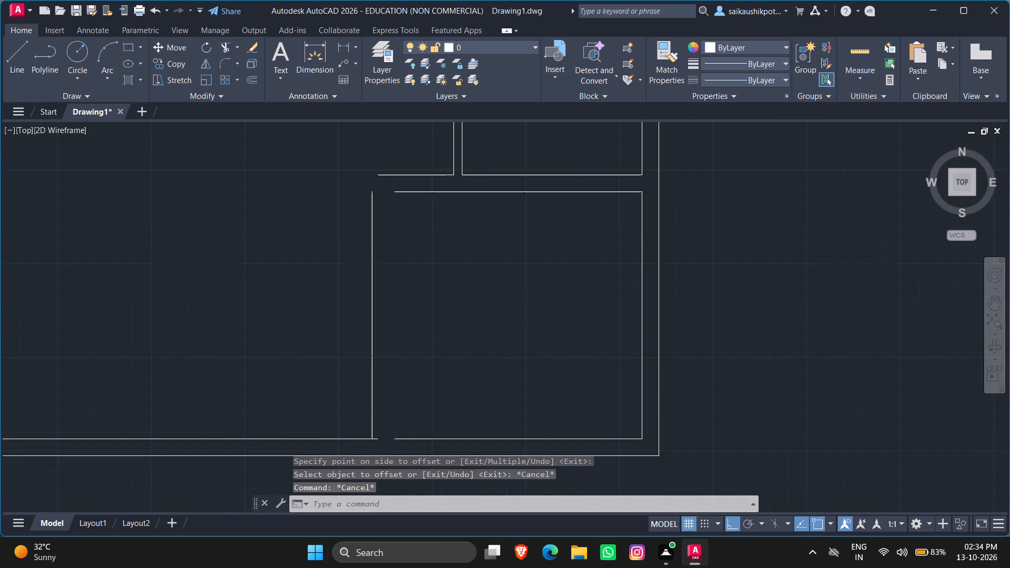
{"action": "scroll", "coordinate": [396, 425], "scroll_direction": "up", "scroll_amount": 2}
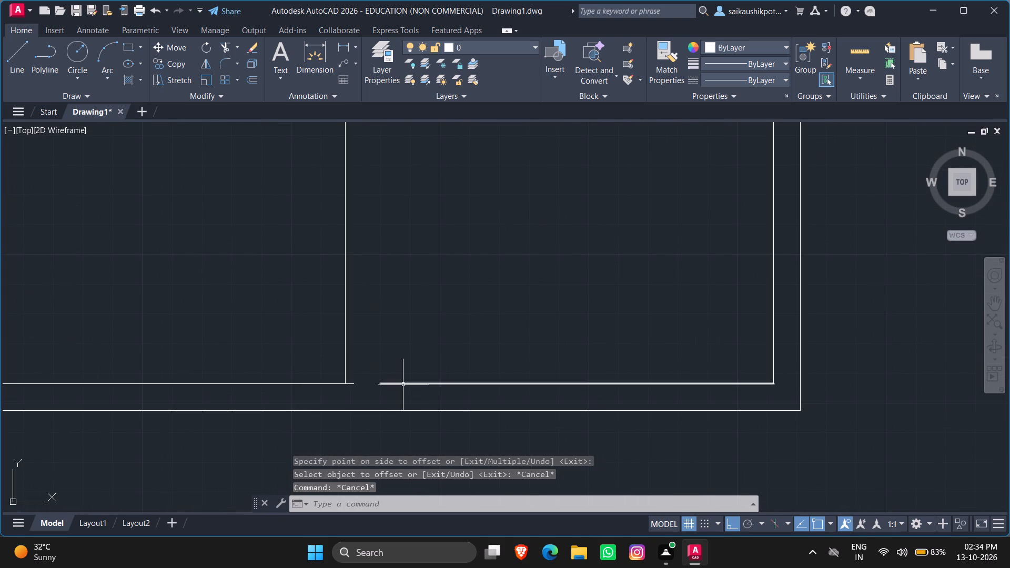
{"action": "left_click", "coordinate": [403, 384]}
{"action": "left_click", "coordinate": [322, 384]}
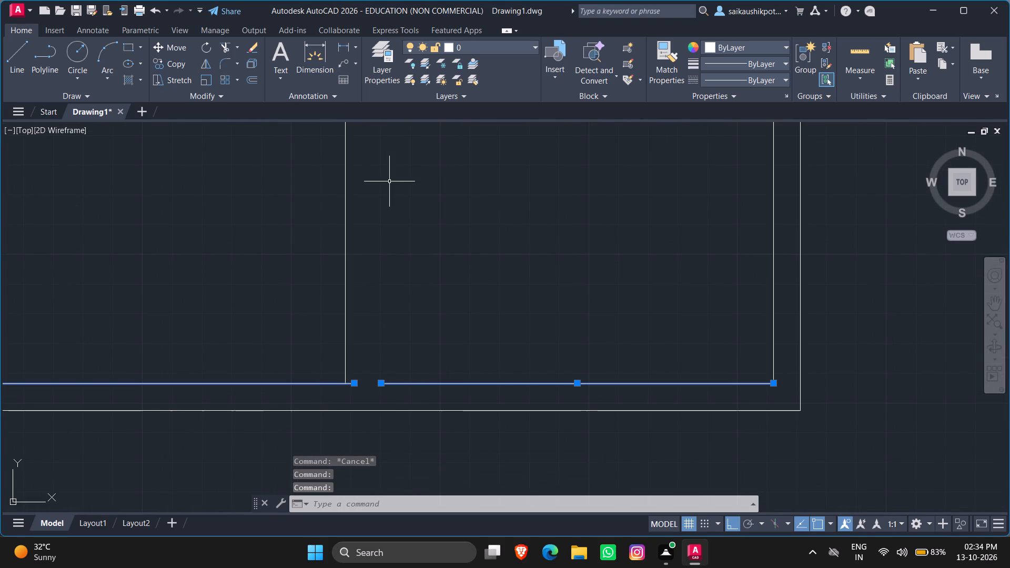
{"action": "type", "text": "JOIN"}
{"action": "key", "text": "Return"}
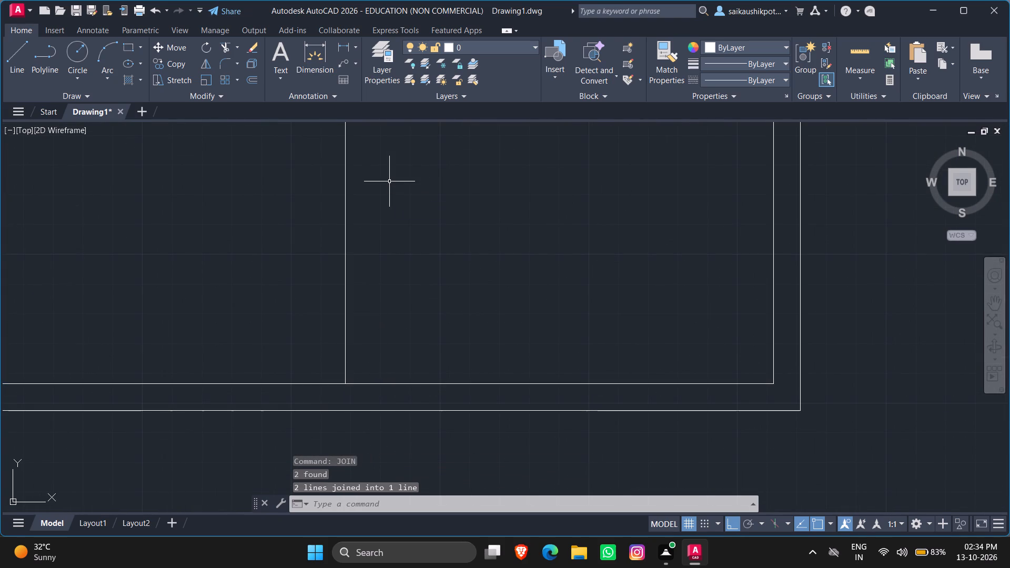
Offset the bottom-right room's new left wall line 9" to the left for the wall thickness.
{"action": "scroll", "coordinate": [396, 234], "scroll_direction": "down", "scroll_amount": 4}
{"action": "scroll", "coordinate": [405, 261], "scroll_direction": "up", "scroll_amount": 2}
{"action": "key", "text": "Escape"}
{"action": "key", "text": "Escape"}
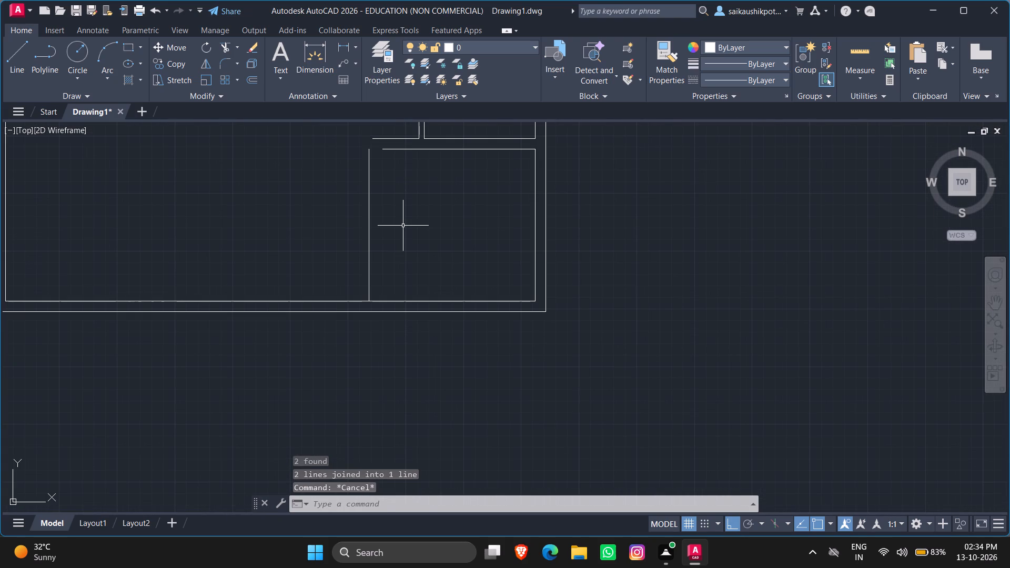
{"action": "key", "text": "Escape"}
{"action": "key", "text": "o"}
{"action": "key", "text": "Return"}
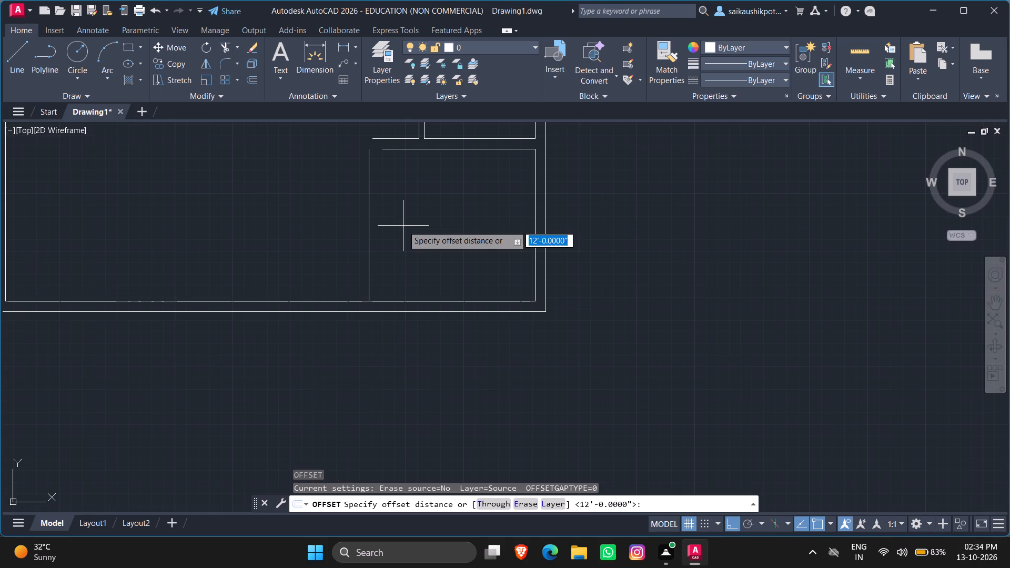
{"action": "key", "text": "9"}
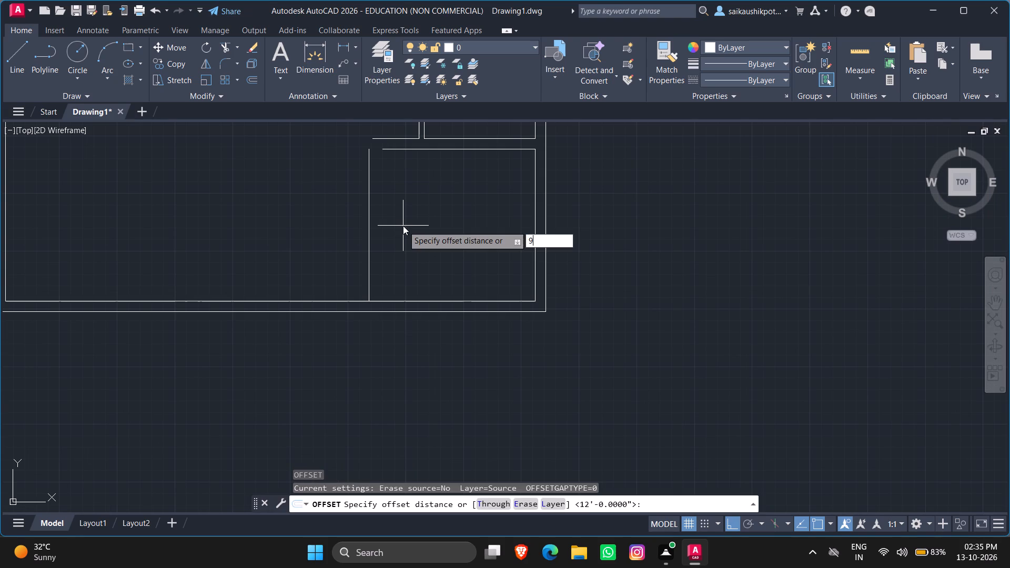
{"action": "key", "text": "shift+quotedbl"}
{"action": "key", "text": "Return"}
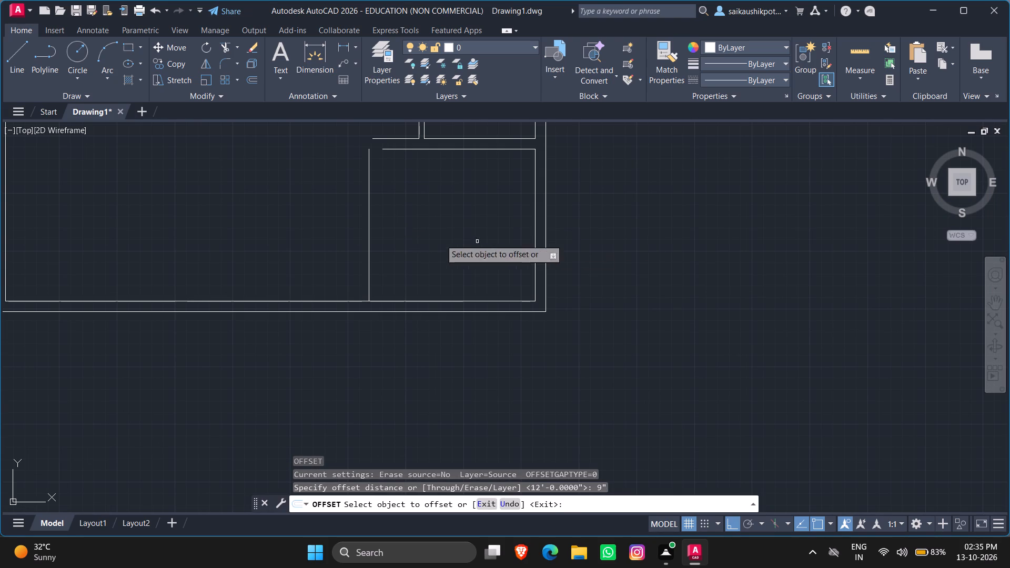
{"action": "left_click", "coordinate": [370, 209]}
{"action": "left_click", "coordinate": [337, 216]}
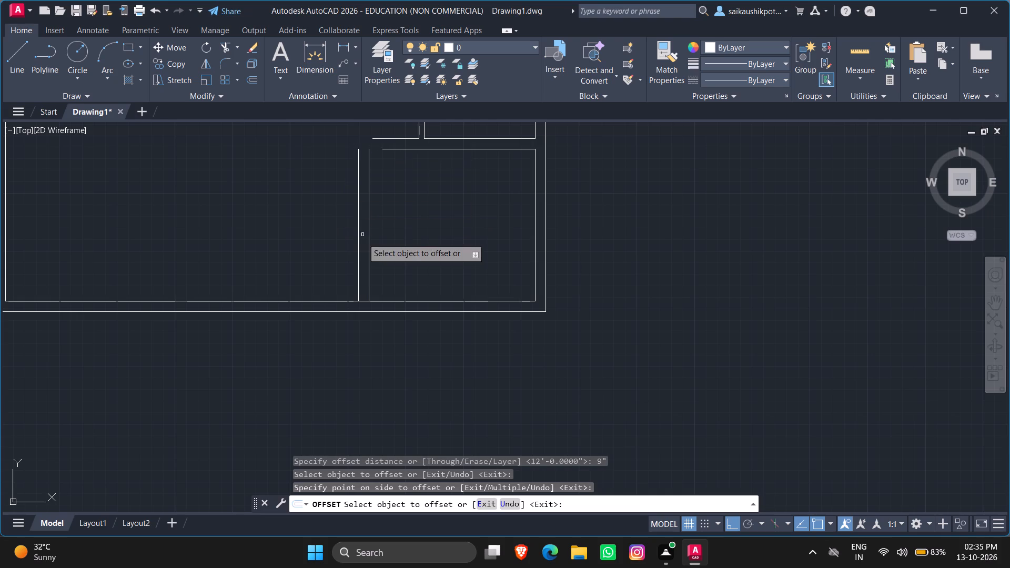
{"action": "scroll", "coordinate": [363, 244], "scroll_direction": "down", "scroll_amount": 1}
{"action": "scroll", "coordinate": [346, 156], "scroll_direction": "up", "scroll_amount": 2}
{"action": "scroll", "coordinate": [383, 216], "scroll_direction": "up", "scroll_amount": 1}
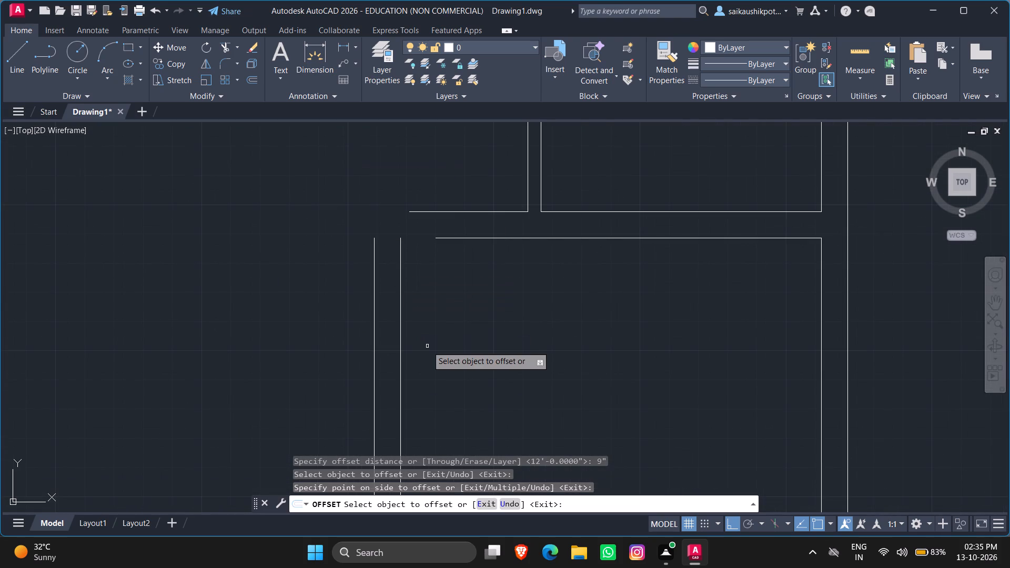
{"action": "key", "text": "Escape"}
{"action": "key", "text": "Escape"}
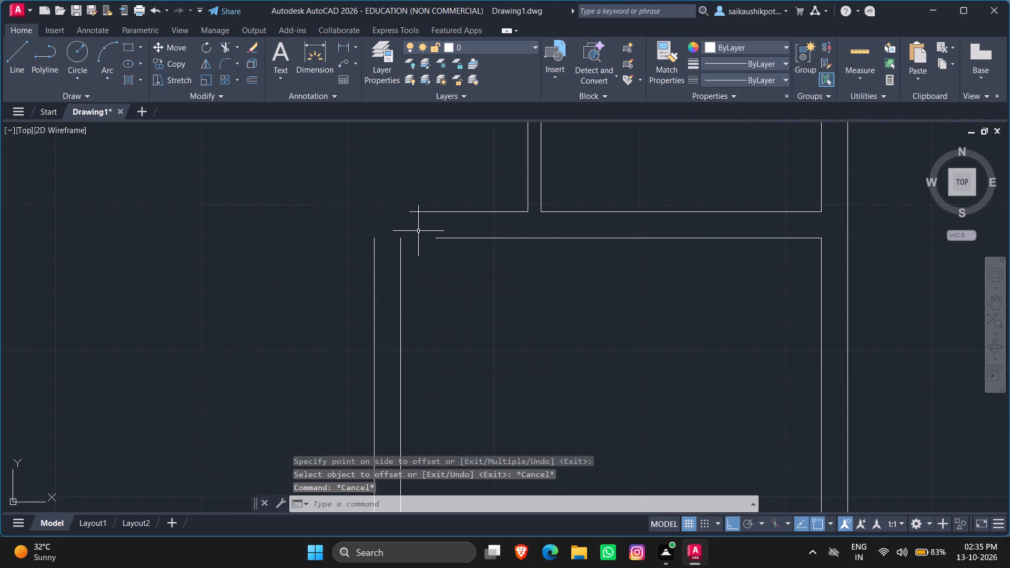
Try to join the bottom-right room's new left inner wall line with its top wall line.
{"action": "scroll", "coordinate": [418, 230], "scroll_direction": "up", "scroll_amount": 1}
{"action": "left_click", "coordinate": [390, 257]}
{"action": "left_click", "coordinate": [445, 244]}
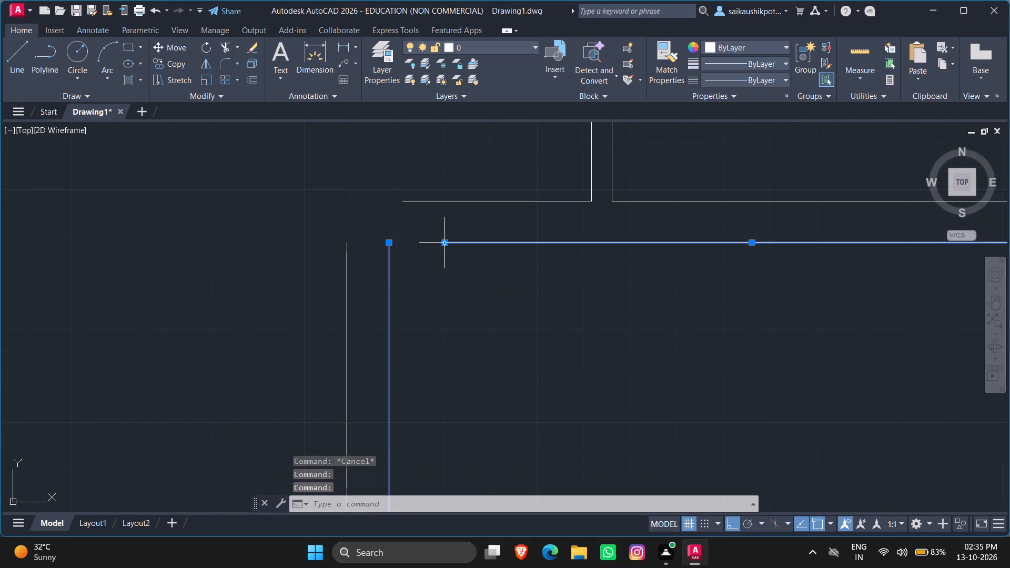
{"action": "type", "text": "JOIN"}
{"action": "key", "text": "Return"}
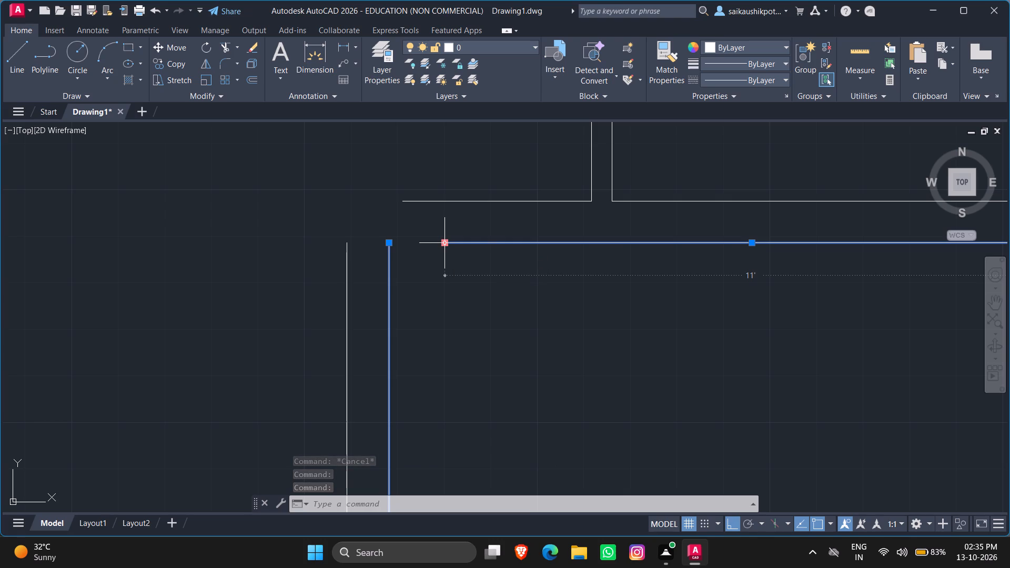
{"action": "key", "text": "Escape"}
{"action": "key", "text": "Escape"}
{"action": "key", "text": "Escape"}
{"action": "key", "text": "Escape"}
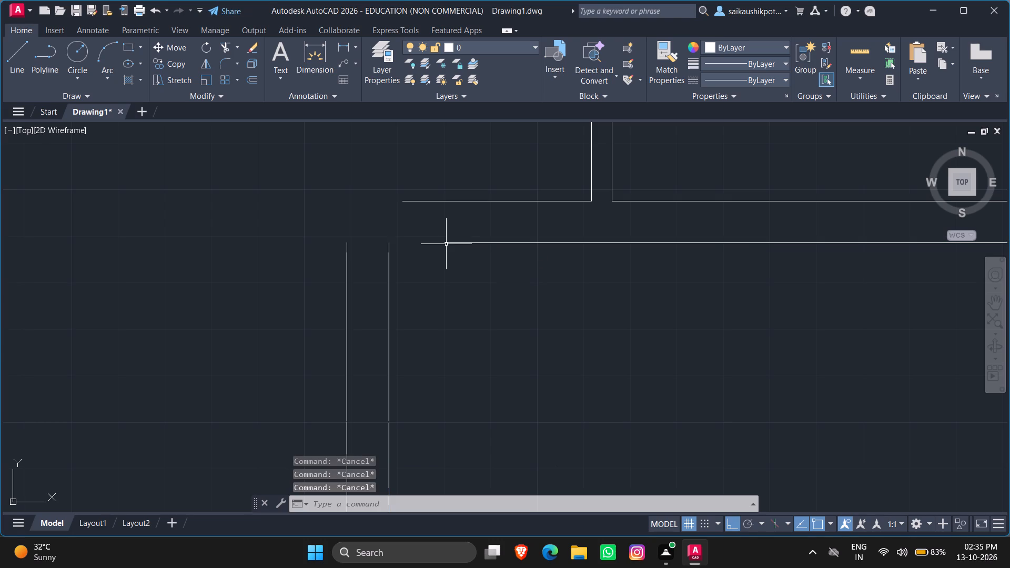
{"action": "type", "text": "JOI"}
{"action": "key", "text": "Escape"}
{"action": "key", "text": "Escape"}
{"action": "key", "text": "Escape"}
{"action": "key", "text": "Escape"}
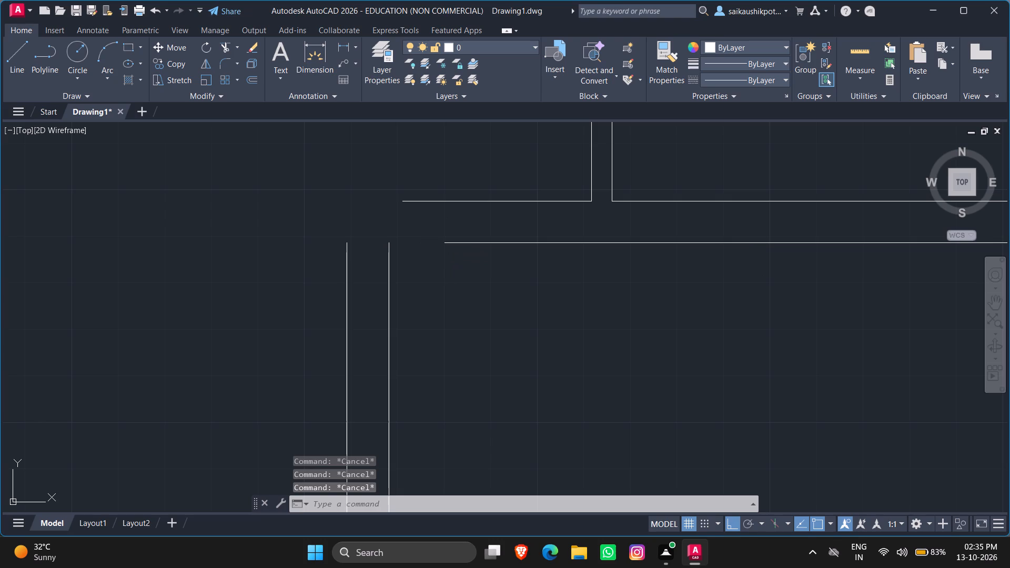
Fillet the bottom-right room's left inner wall line with its top inner wall line at zero radius to close the corner.
{"action": "type", "text": "FILLR"}
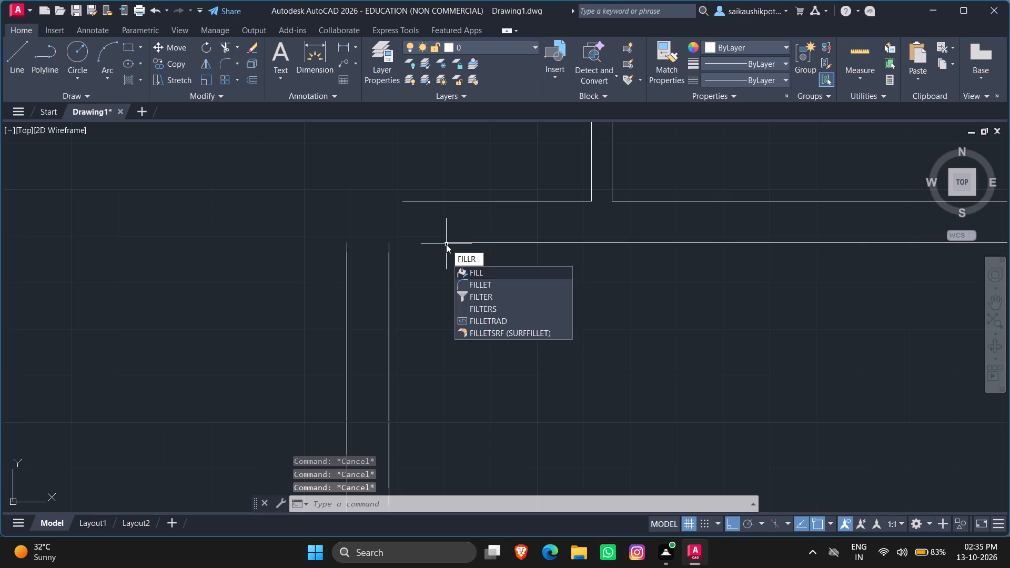
{"action": "key", "text": "BackSpace"}
{"action": "type", "text": "ET"}
{"action": "key", "text": "Return"}
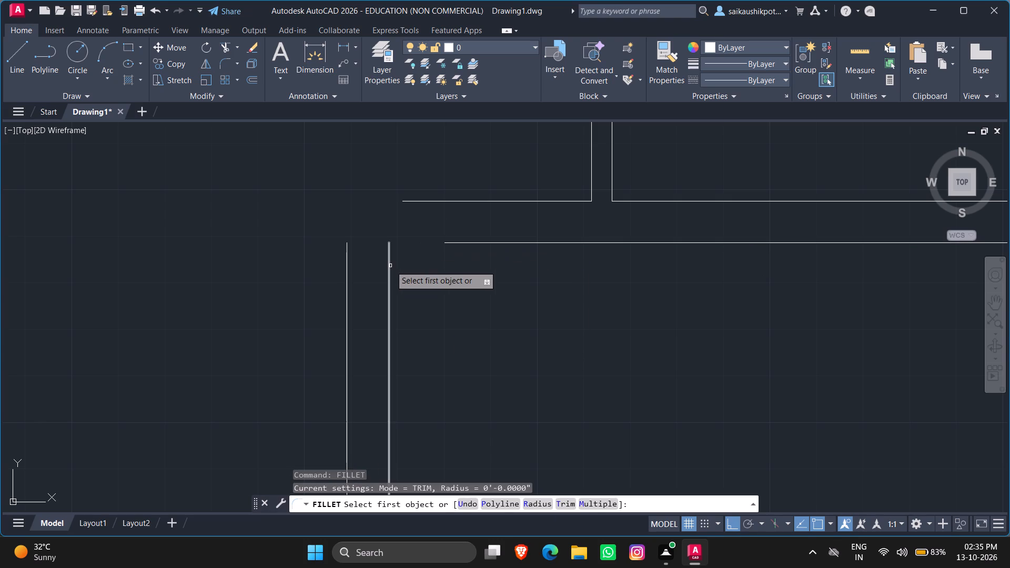
{"action": "left_click", "coordinate": [390, 266]}
{"action": "left_click", "coordinate": [448, 245]}
{"action": "left_click", "coordinate": [450, 241]}
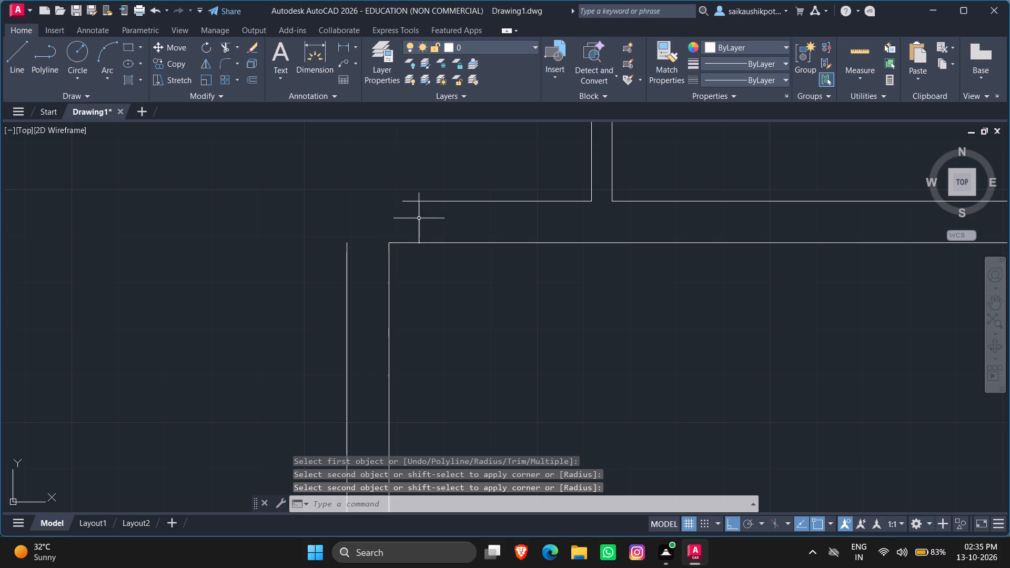
Fillet the bottom-right room's left outer wall line with the wall line above the room to close the outer corner.
{"action": "key", "text": "space"}
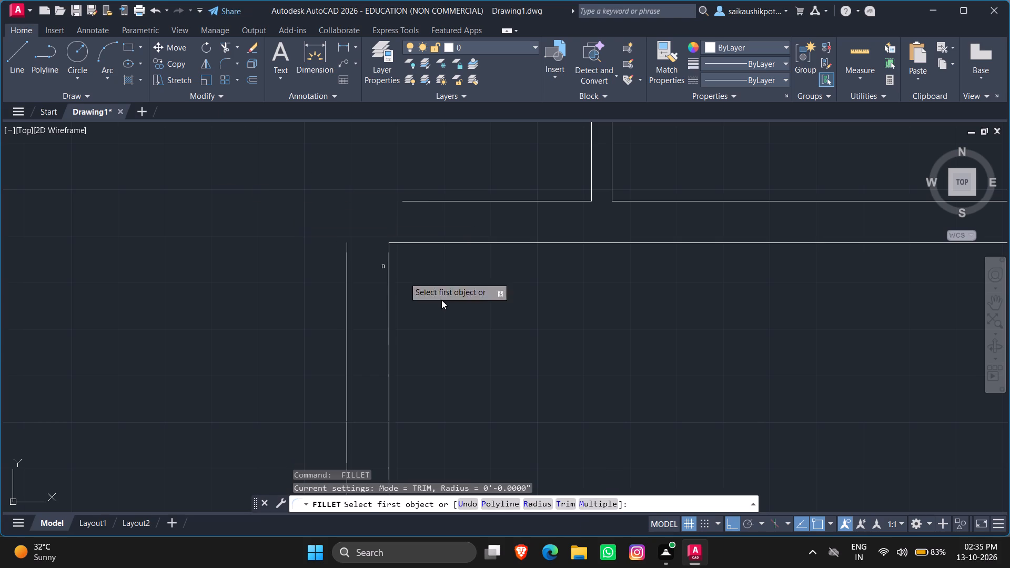
{"action": "left_click", "coordinate": [347, 252]}
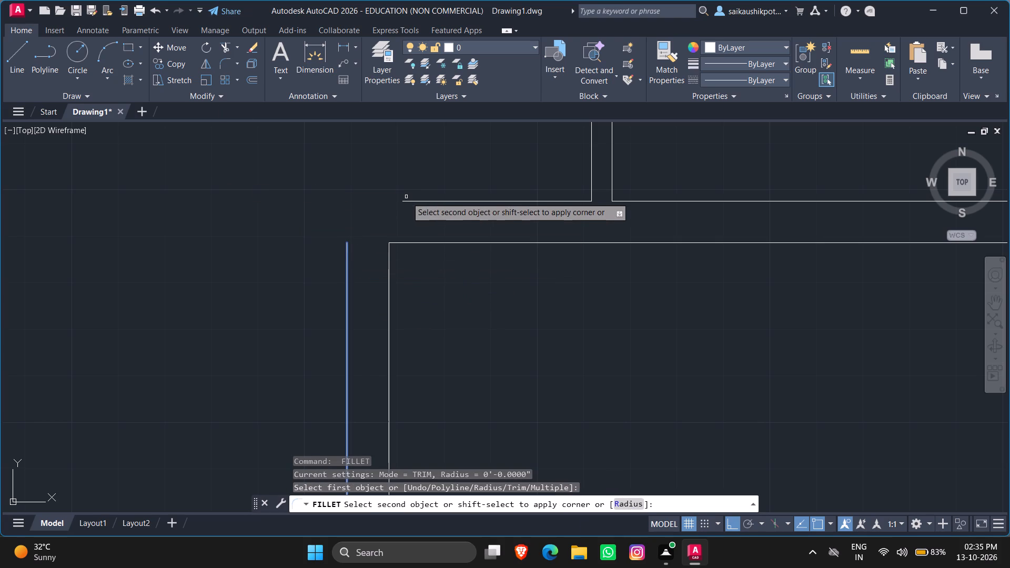
{"action": "left_click", "coordinate": [403, 200]}
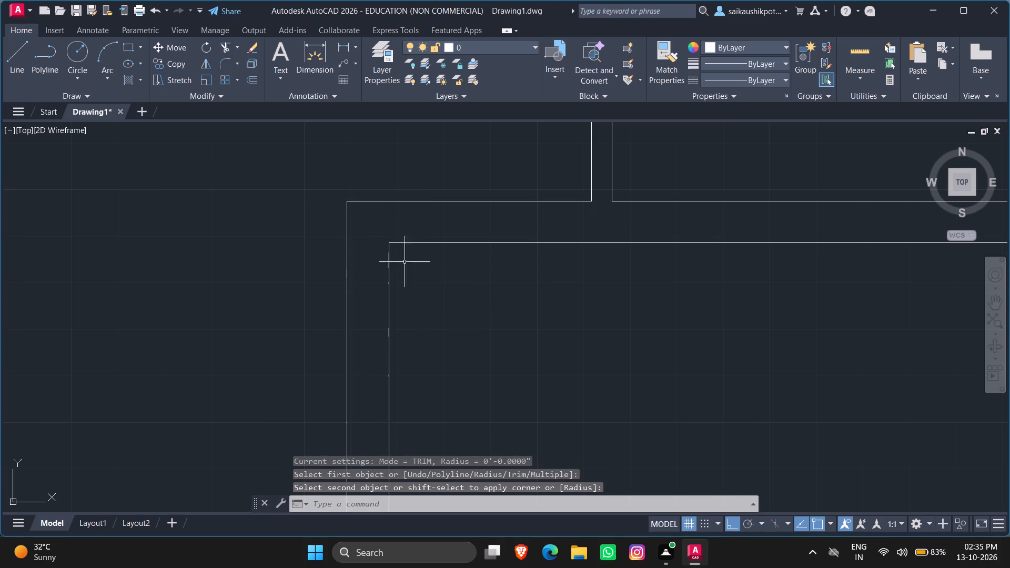
{"action": "scroll", "coordinate": [422, 266], "scroll_direction": "down", "scroll_amount": 3}
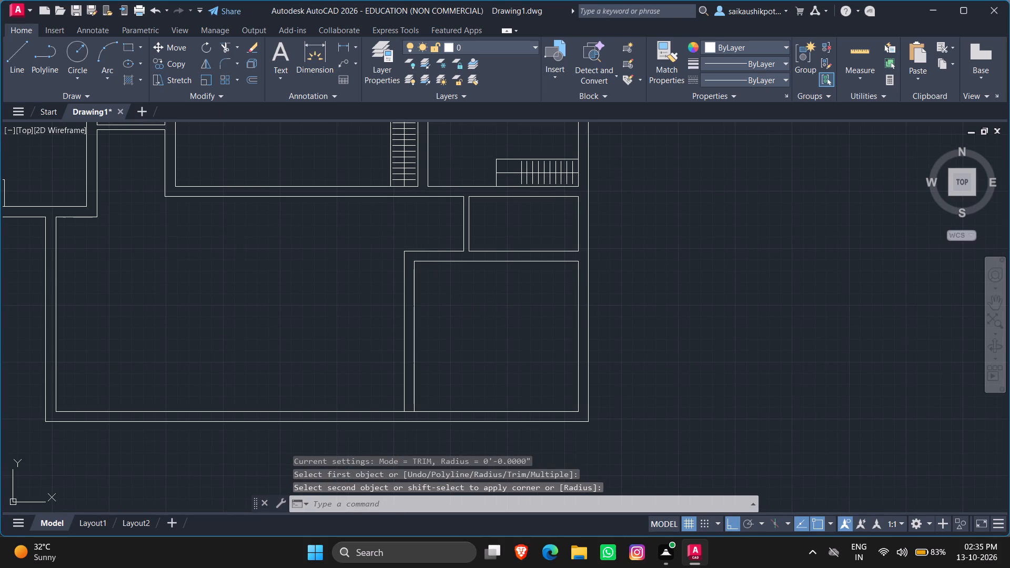
{"action": "key", "text": "Escape"}
{"action": "key", "text": "Escape"}
{"action": "key", "text": "Escape"}
{"action": "key", "text": "Escape"}
{"action": "key", "text": "Escape"}
{"action": "key", "text": "Escape"}
{"action": "key", "text": "Escape"}
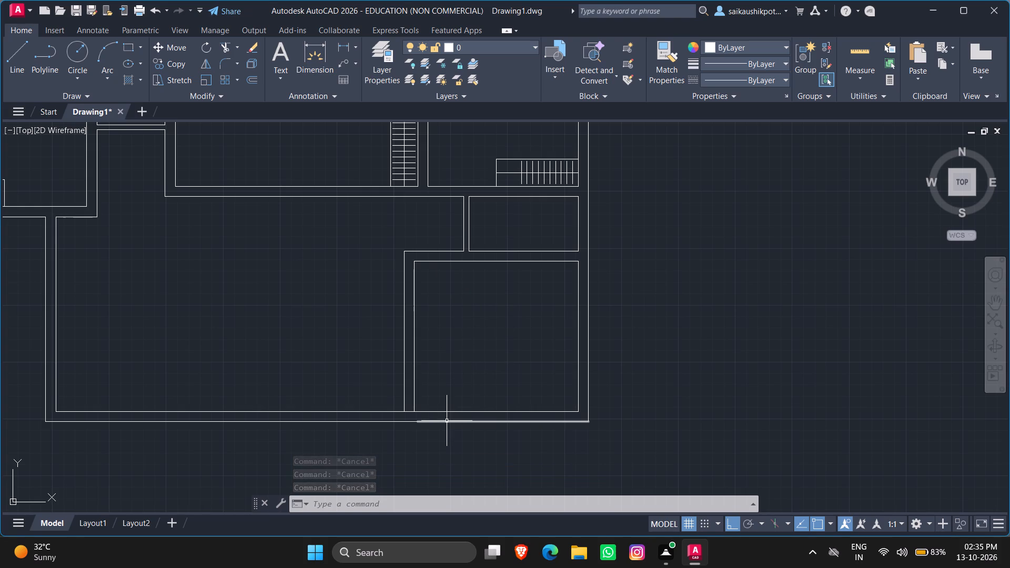
Trim the bottom inner wall line between the two lines of the bottom-right room's left wall.
{"action": "key", "text": "t"}
{"action": "key", "text": "r"}
{"action": "key", "text": "Return"}
{"action": "key", "text": "Return"}
{"action": "scroll", "coordinate": [405, 414], "scroll_direction": "up", "scroll_amount": 1}
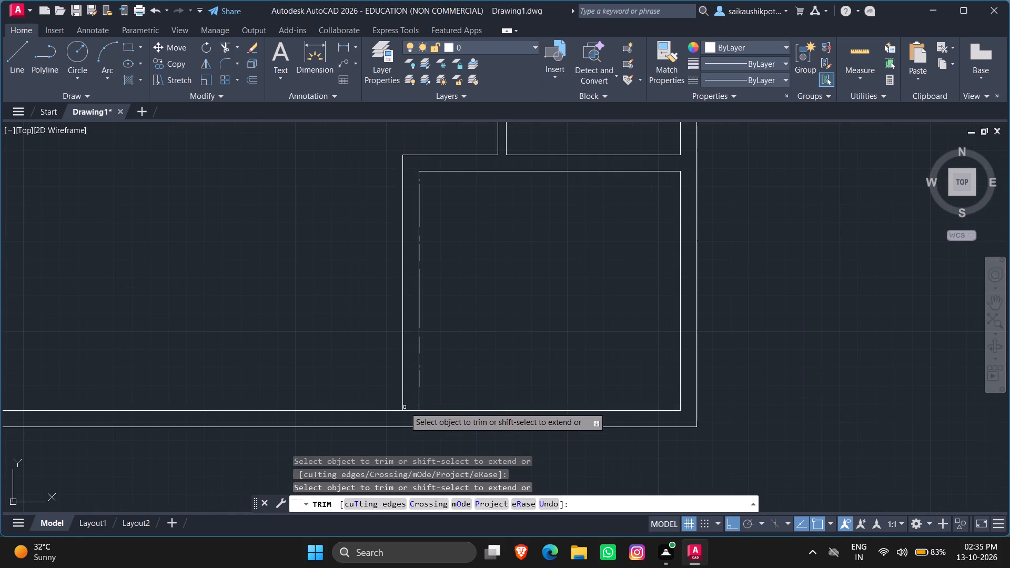
{"action": "left_click", "coordinate": [405, 406]}
{"action": "key", "text": "ctrl+z"}
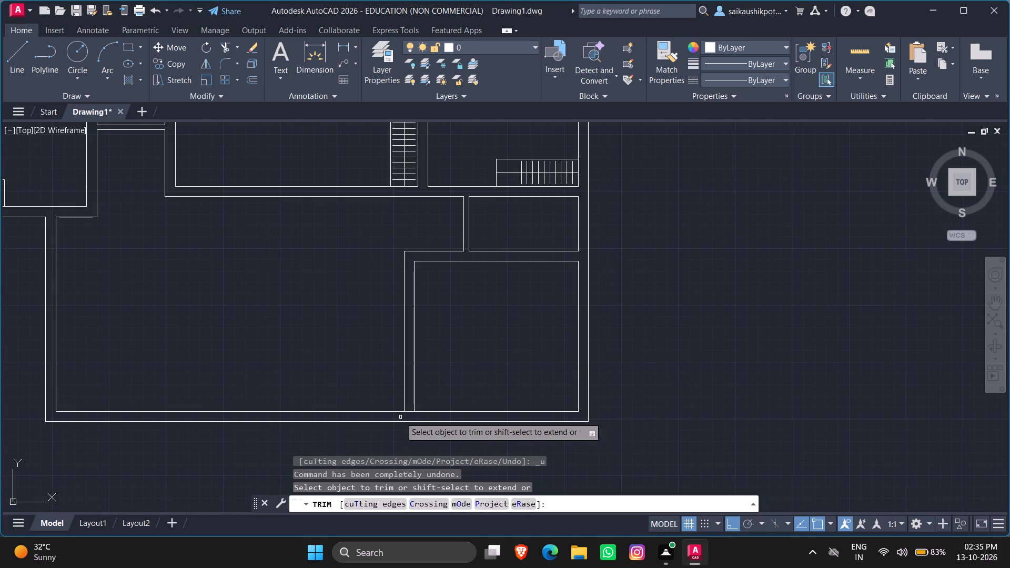
{"action": "scroll", "coordinate": [403, 414], "scroll_direction": "up", "scroll_amount": 2}
{"action": "left_click_drag", "start_coordinate": [412, 404], "coordinate": [413, 409]}
{"action": "left_click", "coordinate": [413, 410]}
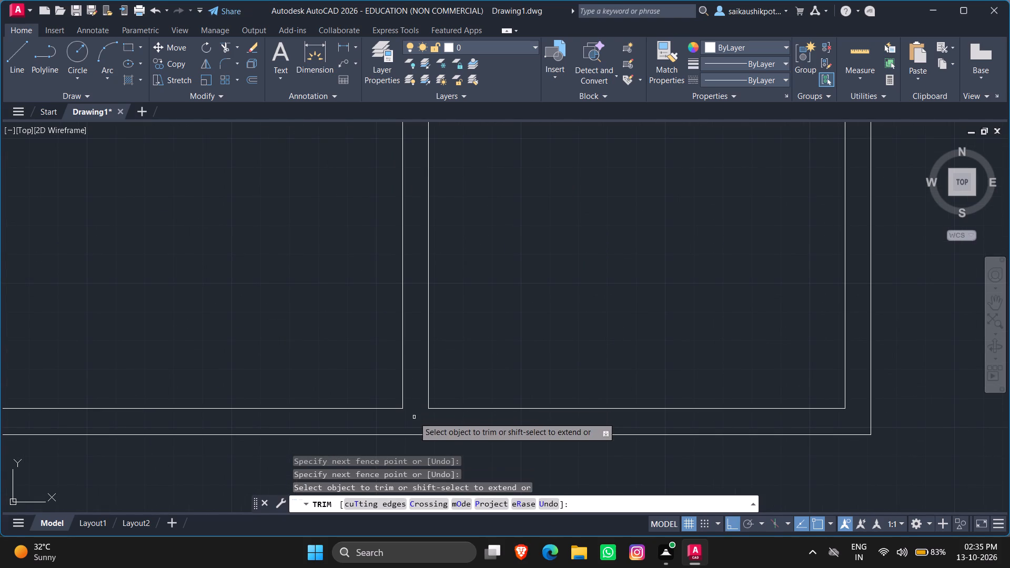
{"action": "key", "text": "Escape"}
{"action": "key", "text": "Escape"}
{"action": "key", "text": "Escape"}
{"action": "scroll", "coordinate": [434, 394], "scroll_direction": "down", "scroll_amount": 2}
{"action": "key", "text": "Escape"}
{"action": "key", "text": "Escape"}
{"action": "key", "text": "Escape"}
{"action": "key", "text": "Escape"}
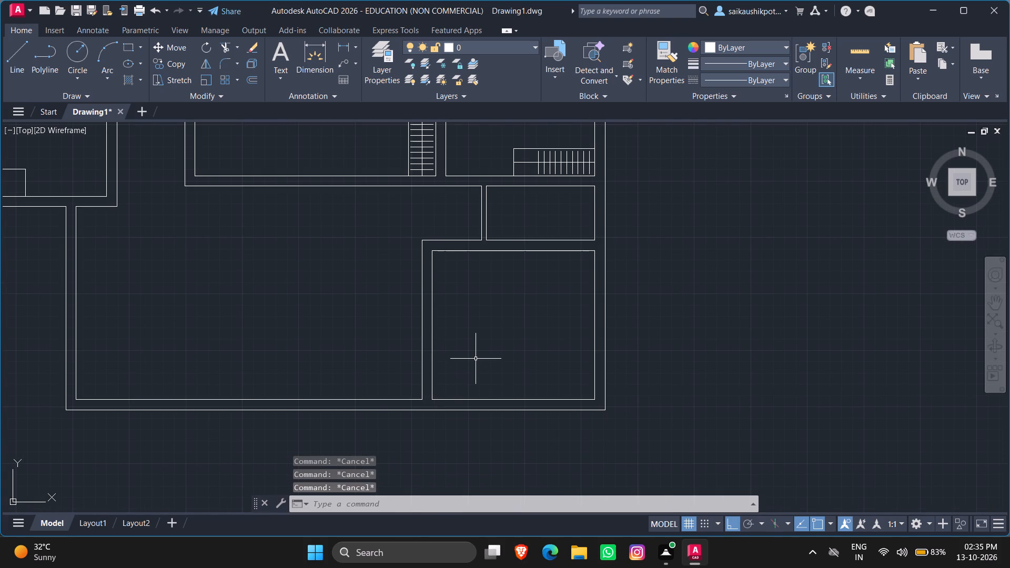
Offset all four inner wall lines of the bottom-right room 3' inward.
{"action": "key", "text": "o"}
{"action": "key", "text": "Return"}
{"action": "key", "text": "3"}
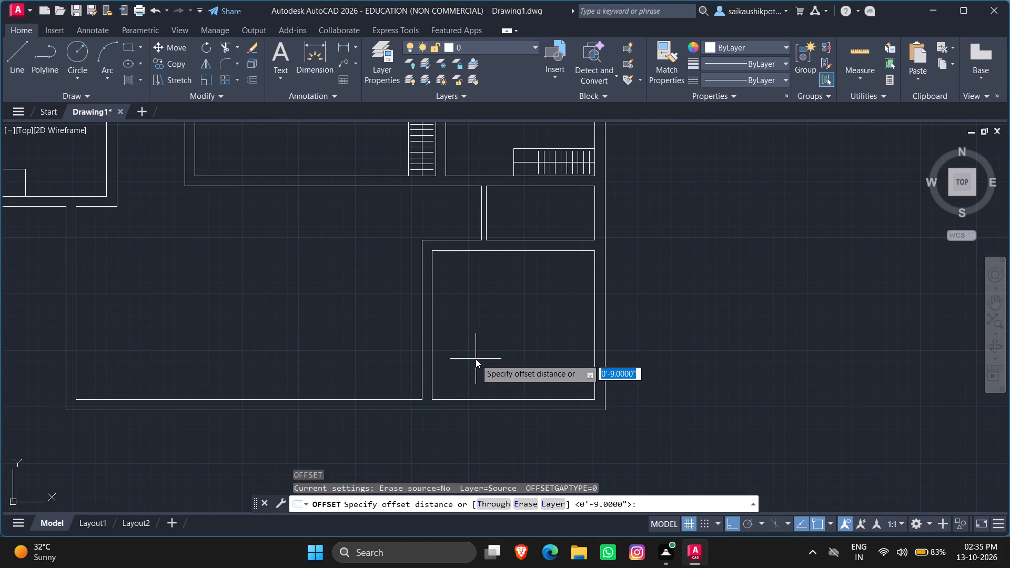
{"action": "key", "text": "apostrophe"}
{"action": "key", "text": "Return"}
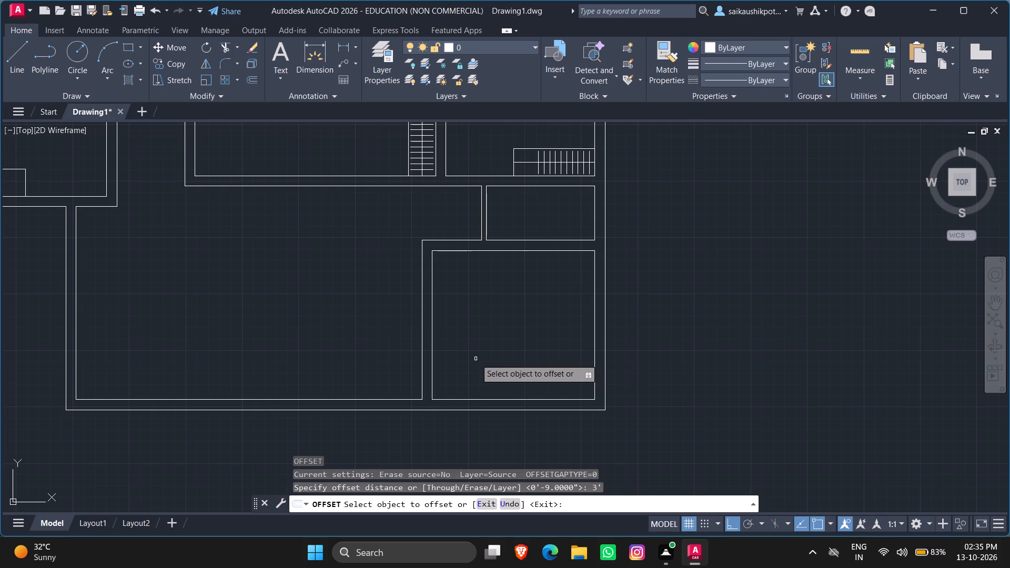
{"action": "left_click", "coordinate": [596, 364]}
{"action": "left_click", "coordinate": [573, 368]}
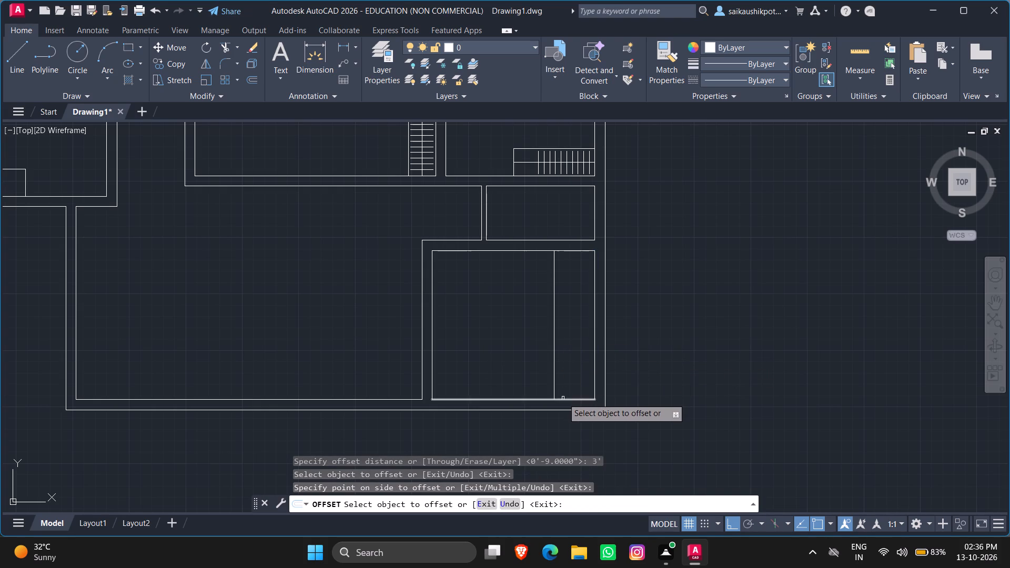
{"action": "left_click", "coordinate": [563, 398]}
{"action": "left_click", "coordinate": [564, 369]}
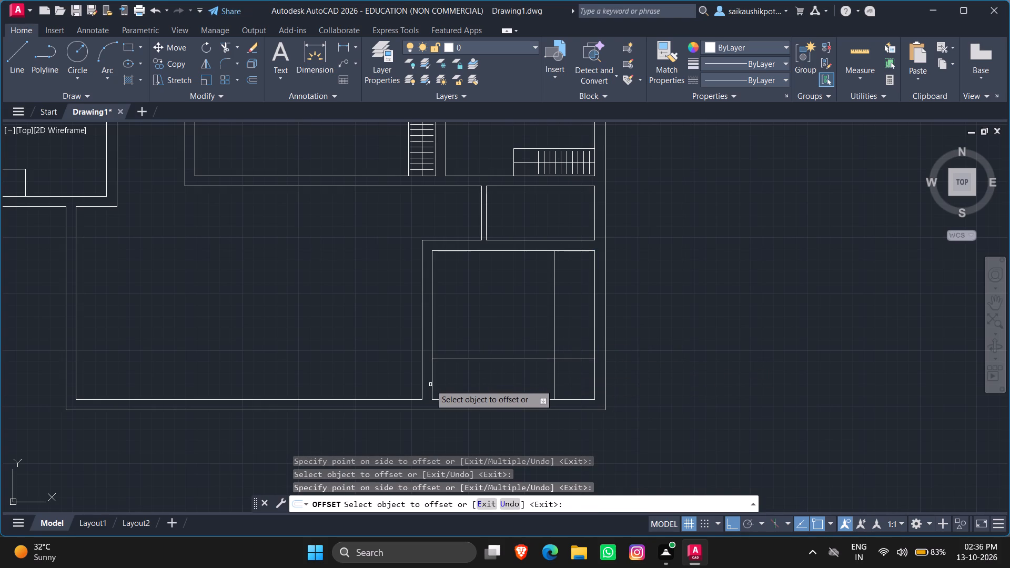
{"action": "left_click", "coordinate": [431, 384]}
{"action": "left_click", "coordinate": [471, 391]}
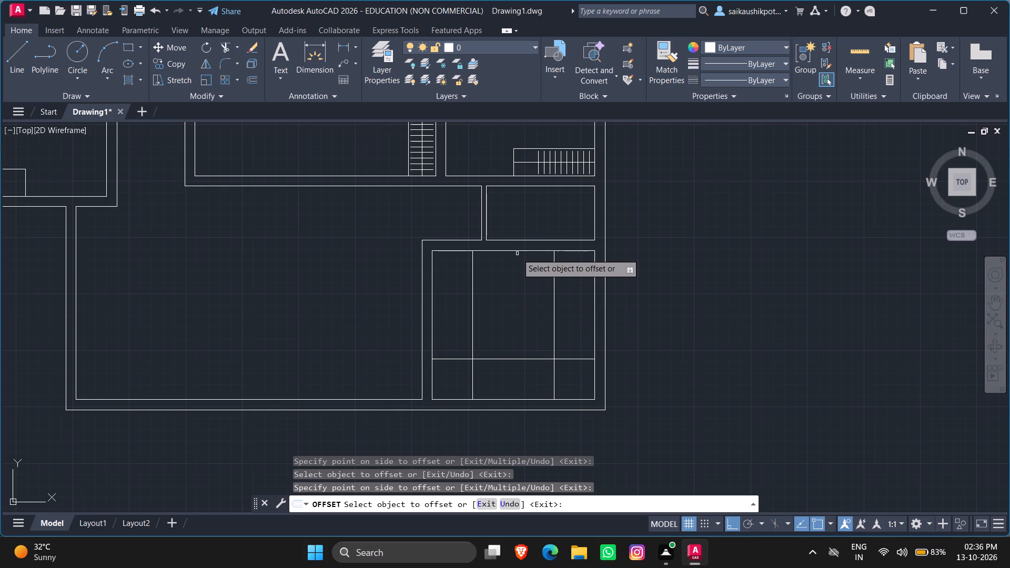
{"action": "left_click", "coordinate": [517, 251]}
{"action": "left_click", "coordinate": [513, 320]}
{"action": "key", "text": "Escape"}
{"action": "key", "text": "Escape"}
{"action": "key", "text": "Escape"}
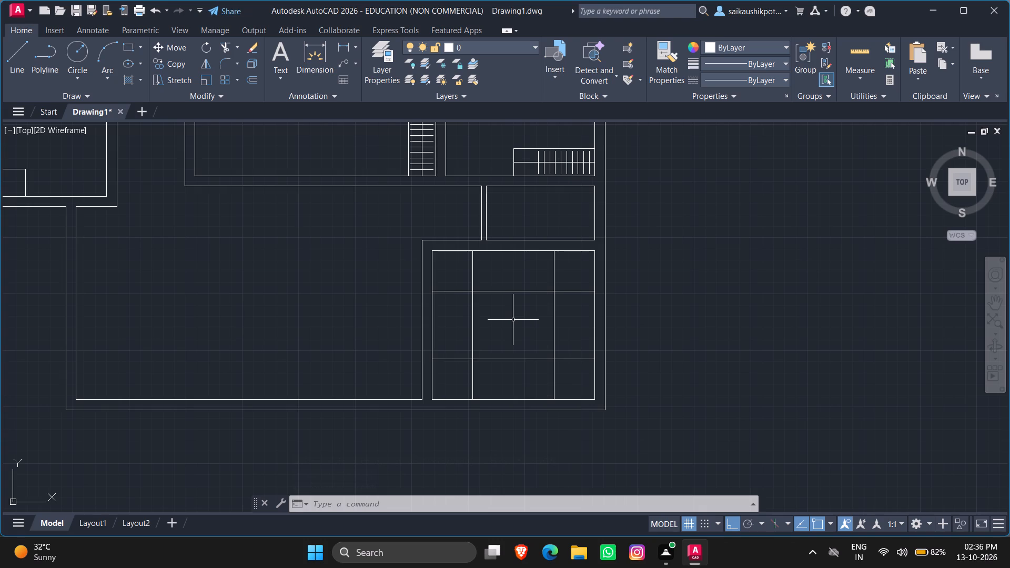
{"action": "key", "text": "Escape"}
{"action": "key", "text": "Escape"}
{"action": "key", "text": "Escape"}
Offset the vertical line nearest the bottom-right room's right wall 4' to the left.
{"action": "key", "text": "o"}
{"action": "key", "text": "Return"}
{"action": "type", "text": "4'"}
{"action": "key", "text": "Return"}
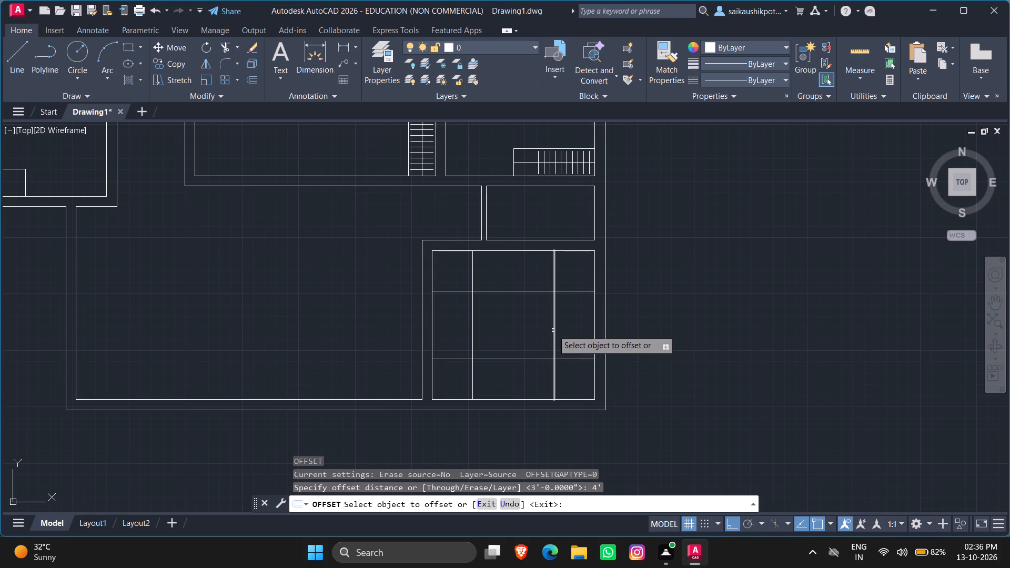
{"action": "left_click", "coordinate": [553, 330]}
{"action": "left_click", "coordinate": [528, 327]}
{"action": "key", "text": "Escape"}
{"action": "key", "text": "Escape"}
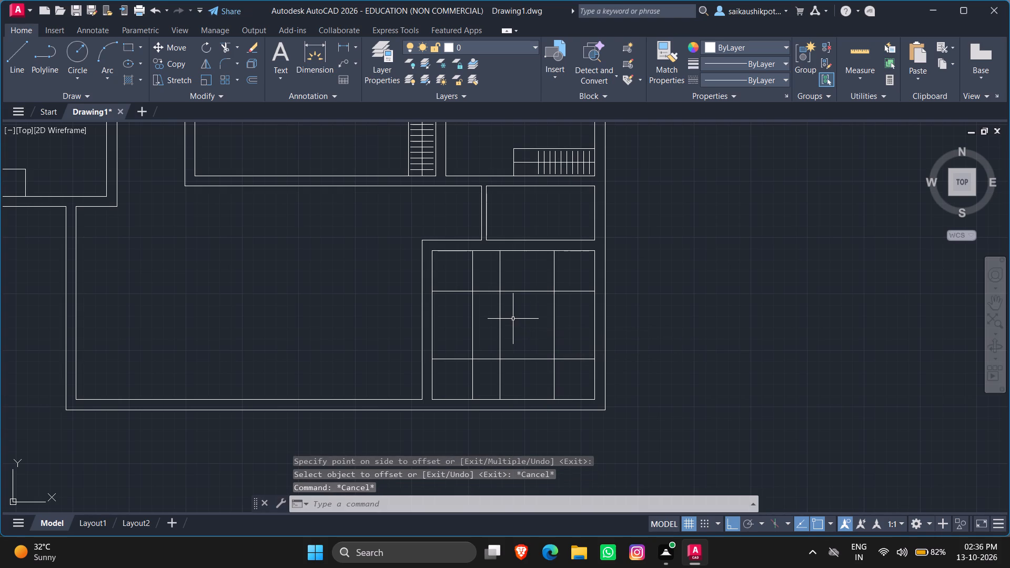
Trim the offset lines to a central rectangle, keeping only the 4' offset line's segment between the rectangle and the room's top wall.
{"action": "type", "text": "TR"}
{"action": "key", "text": "Return"}
{"action": "left_click", "coordinate": [507, 318]}
{"action": "left_click", "coordinate": [497, 320]}
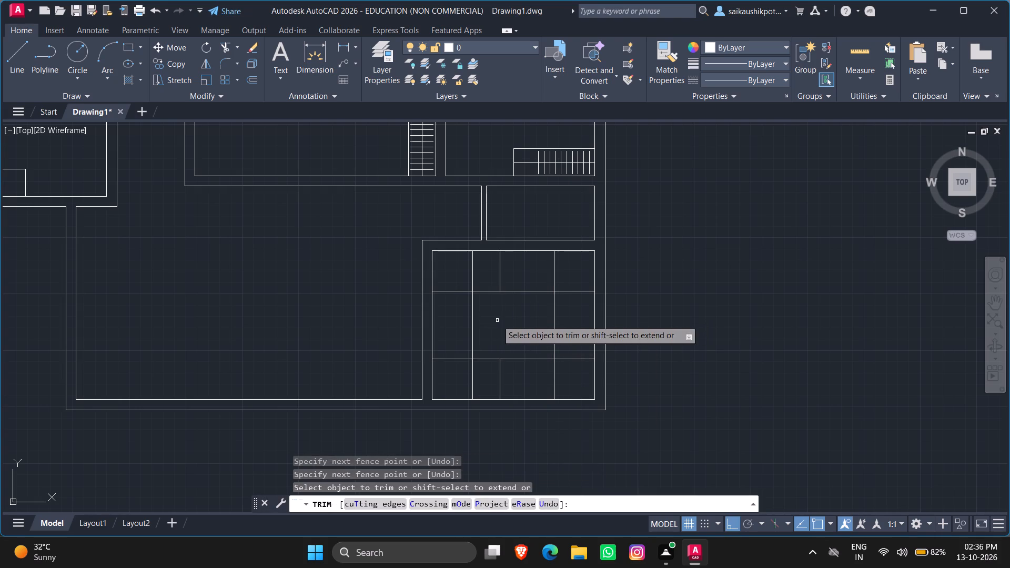
{"action": "left_click", "coordinate": [500, 374]}
{"action": "left_click_drag", "start_coordinate": [477, 276], "coordinate": [486, 383]}
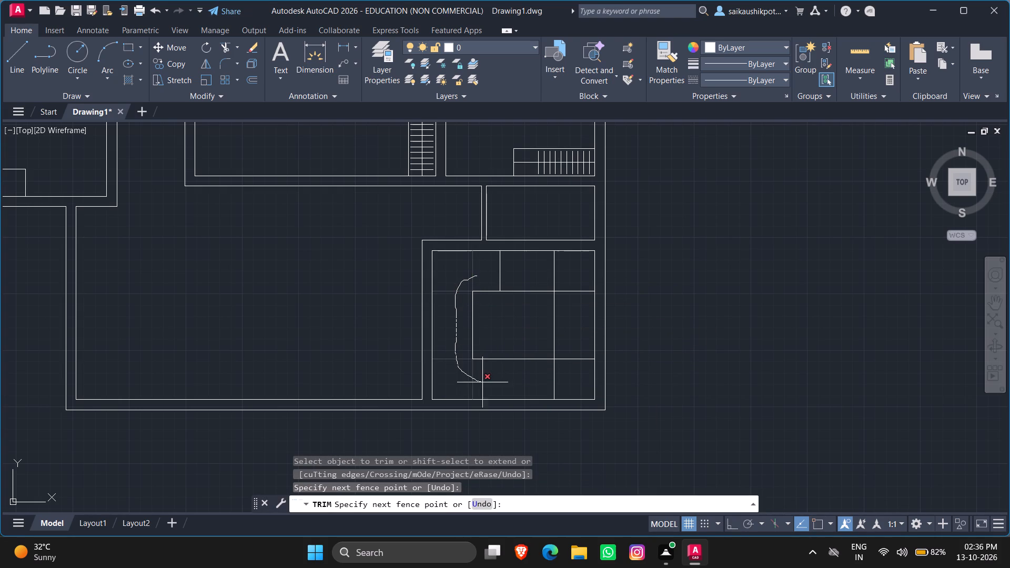
{"action": "left_click_drag", "start_coordinate": [486, 383], "coordinate": [548, 275]}
{"action": "left_click_drag", "start_coordinate": [548, 275], "coordinate": [537, 273]}
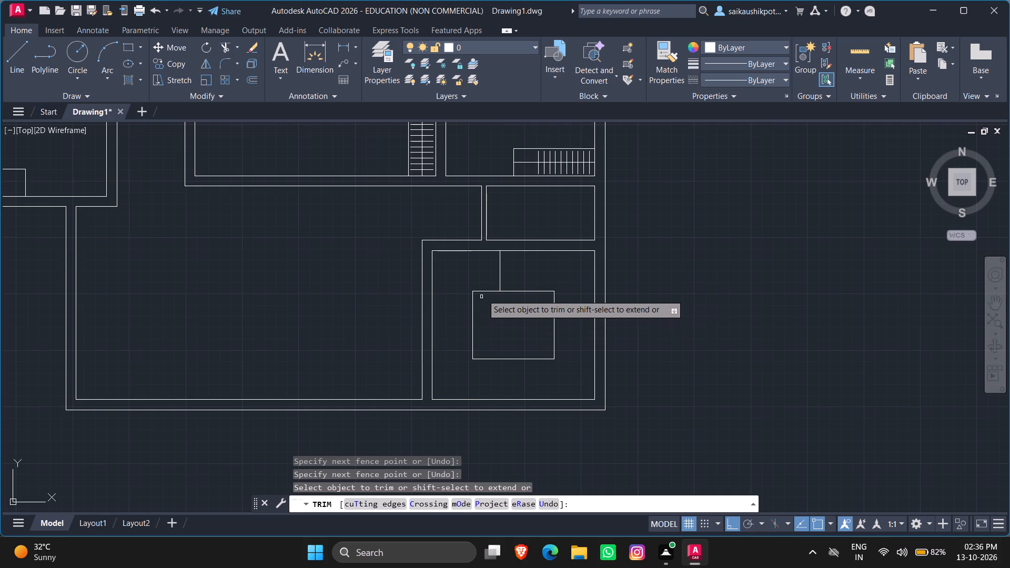
{"action": "scroll", "coordinate": [478, 291], "scroll_direction": "up", "scroll_amount": 2}
{"action": "key", "text": "Escape"}
{"action": "key", "text": "Escape"}
{"action": "key", "text": "Escape"}
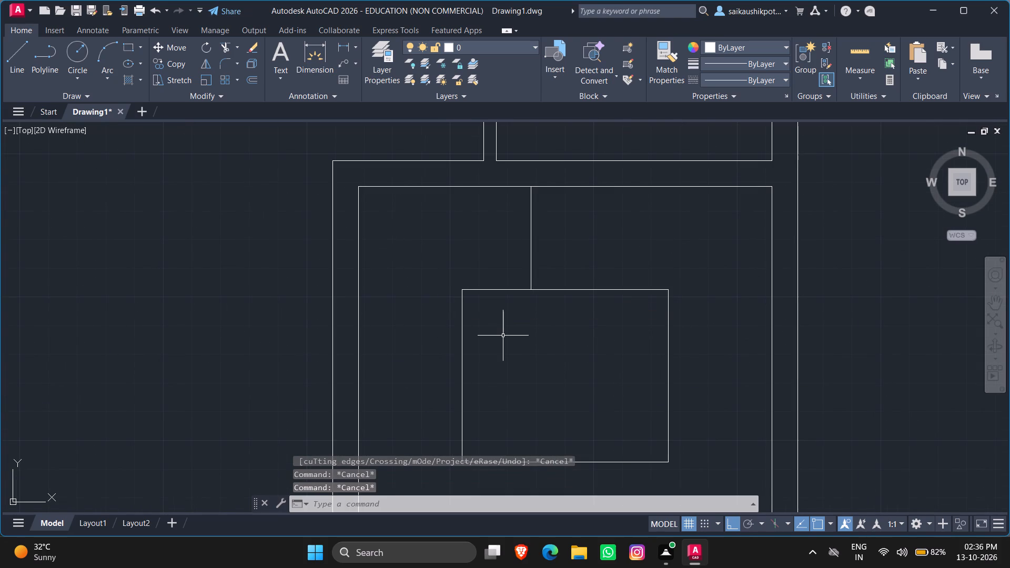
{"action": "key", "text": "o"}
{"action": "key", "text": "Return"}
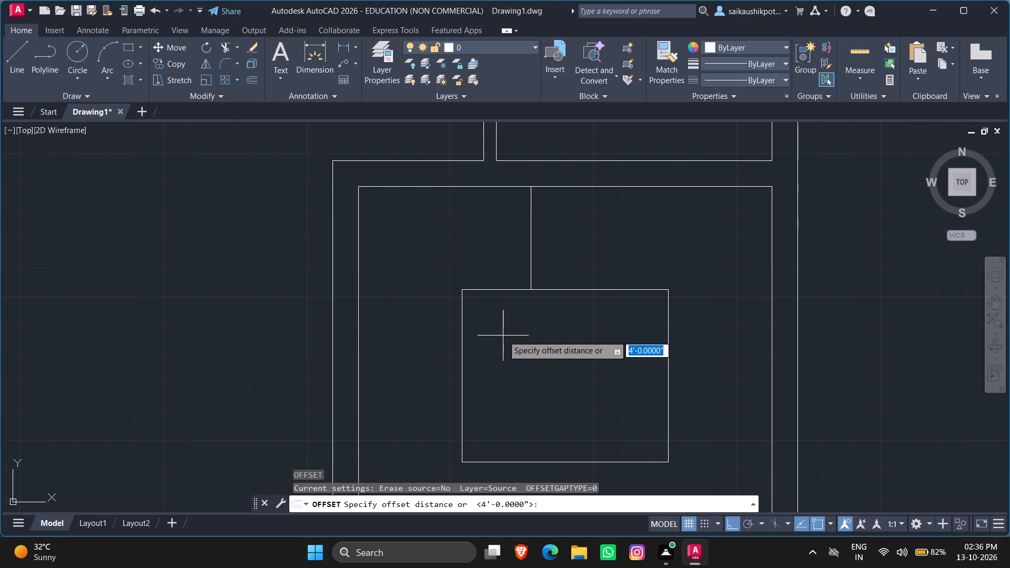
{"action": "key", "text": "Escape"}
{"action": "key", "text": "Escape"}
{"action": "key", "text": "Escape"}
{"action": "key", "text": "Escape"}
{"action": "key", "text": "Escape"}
Draw a horizontal line from the central rectangle's top-left corner to the room's left inner wall.
{"action": "key", "text": "l"}
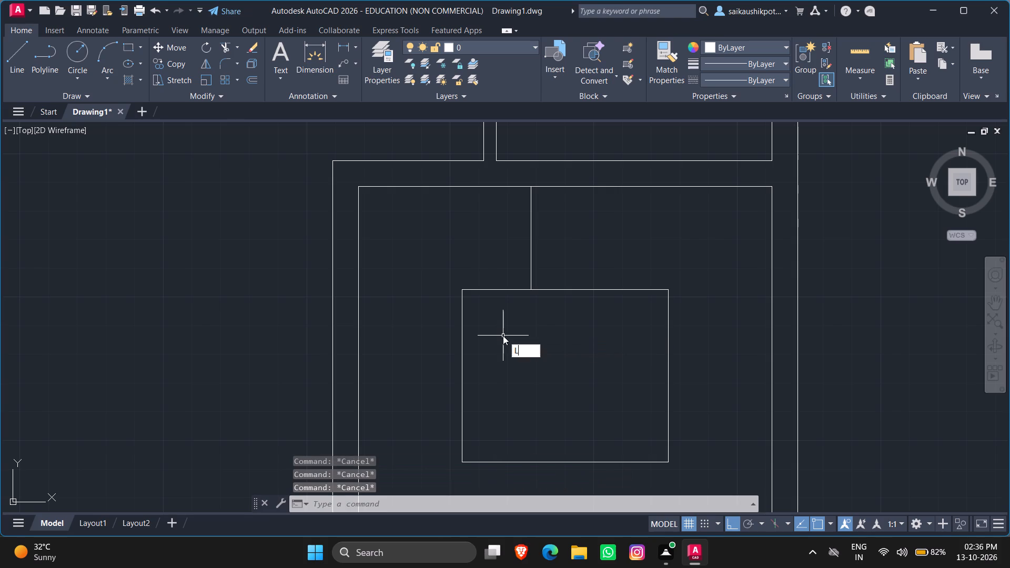
{"action": "key", "text": "Return"}
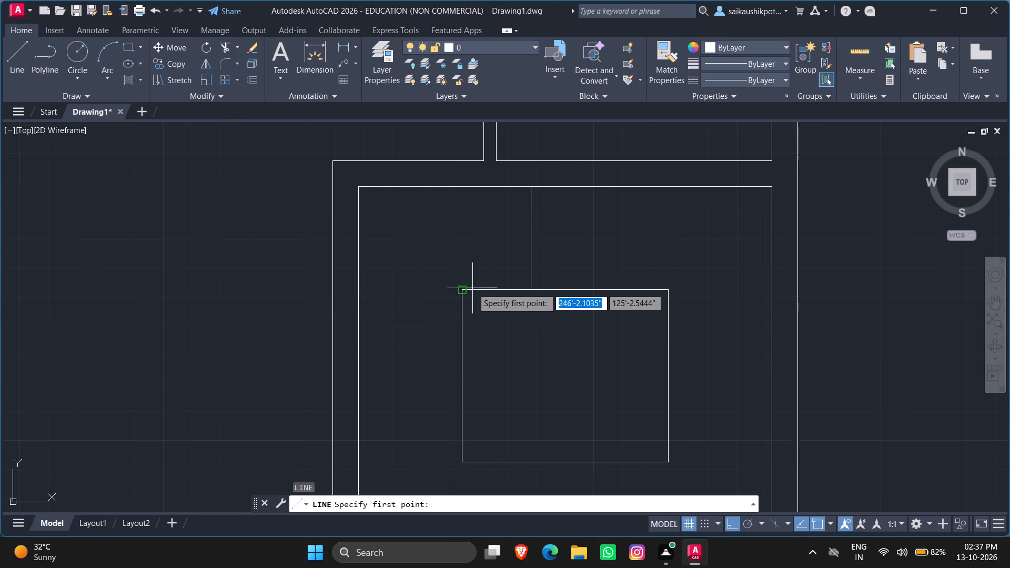
{"action": "left_click", "coordinate": [462, 291]}
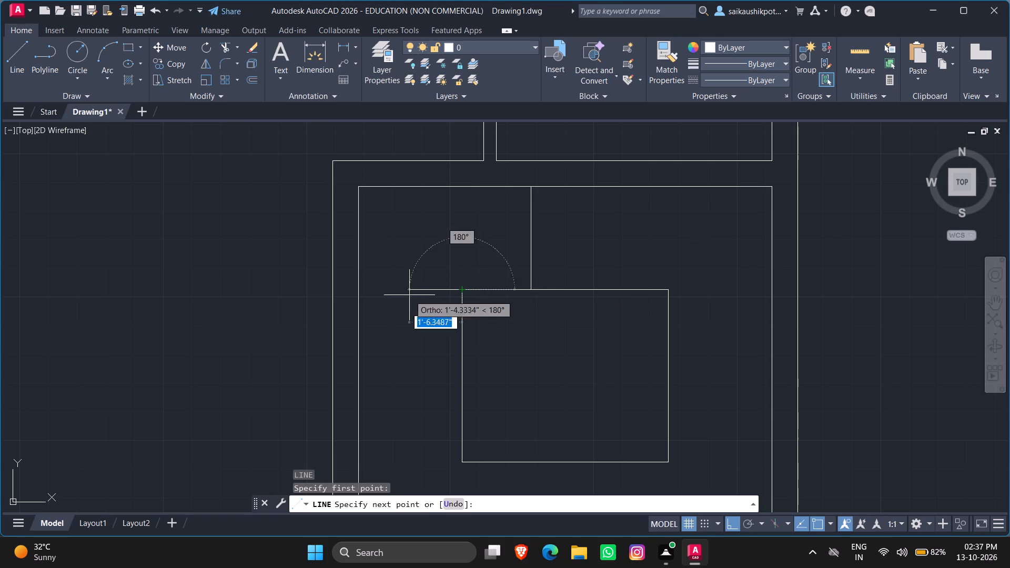
{"action": "left_click", "coordinate": [358, 291]}
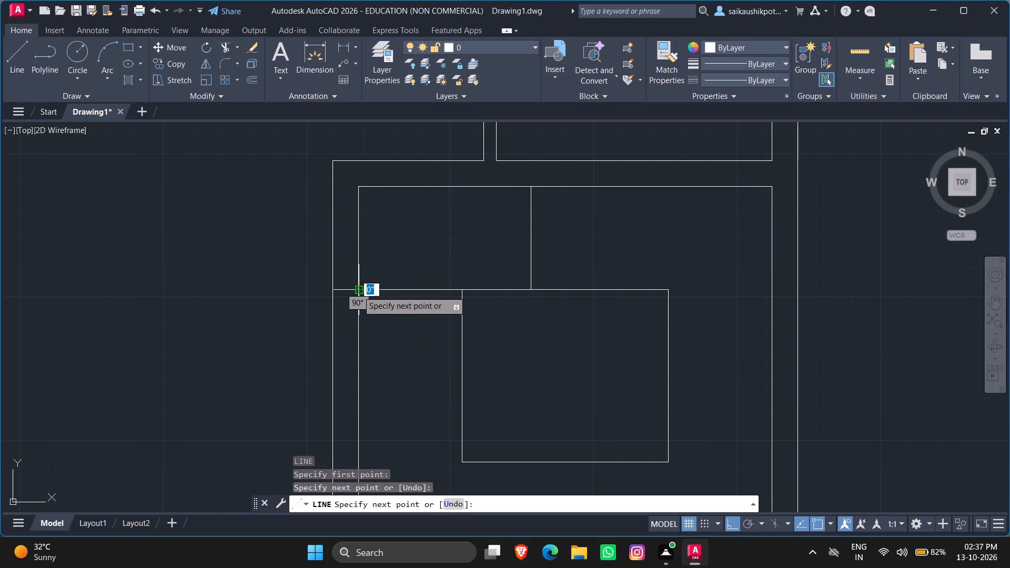
{"action": "key", "text": "Escape"}
{"action": "key", "text": "Escape"}
{"action": "key", "text": "Escape"}
{"action": "key", "text": "Escape"}
{"action": "key", "text": "Escape"}
{"action": "key", "text": "Escape"}
{"action": "key", "text": "Escape"}
Offset the short horizontal line between the bottom-right room's left wall and the central rectangle 2' downward.
{"action": "key", "text": "o"}
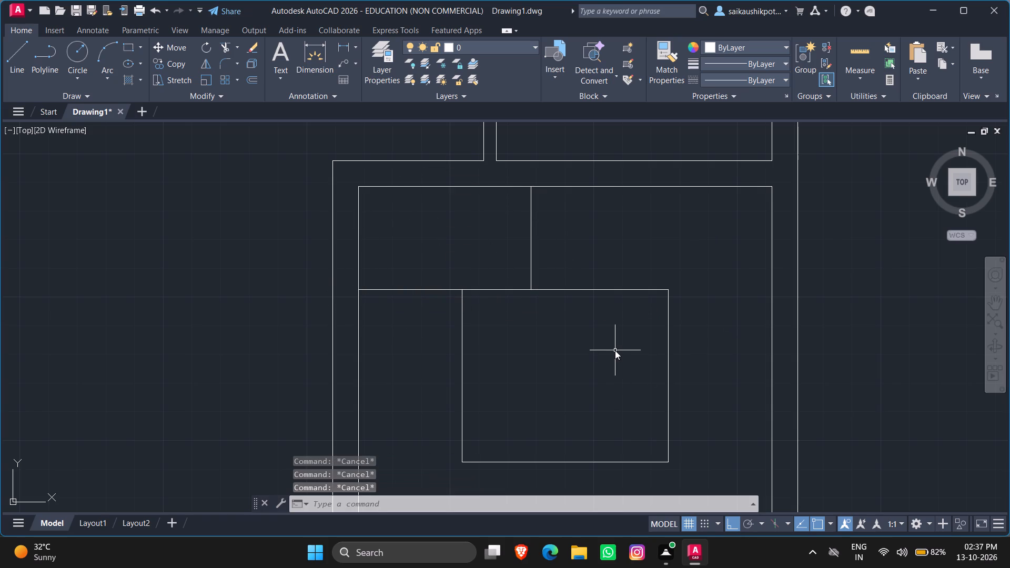
{"action": "key", "text": "Return"}
{"action": "type", "text": "3'"}
{"action": "key", "text": "Return"}
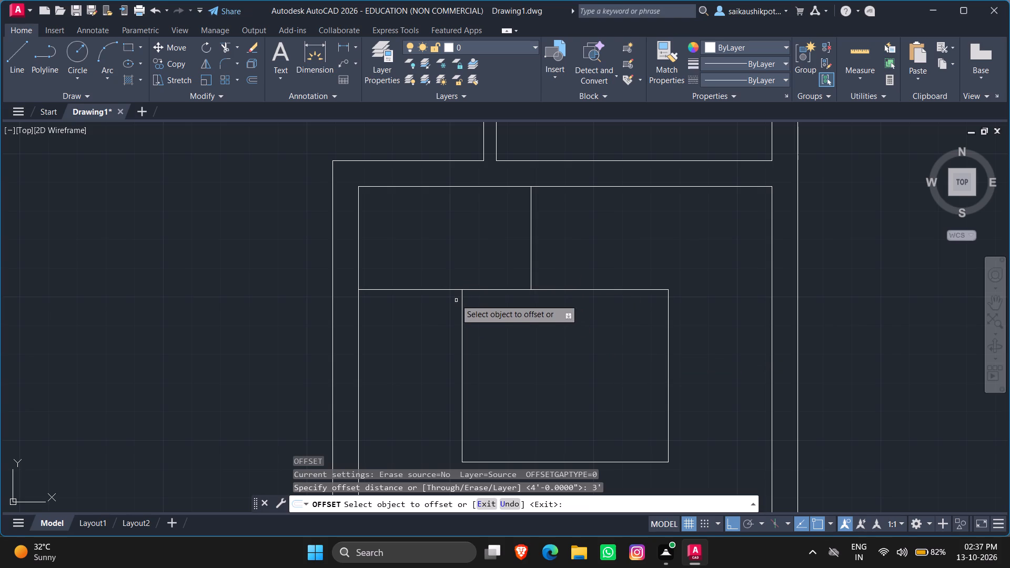
{"action": "left_click", "coordinate": [439, 288]}
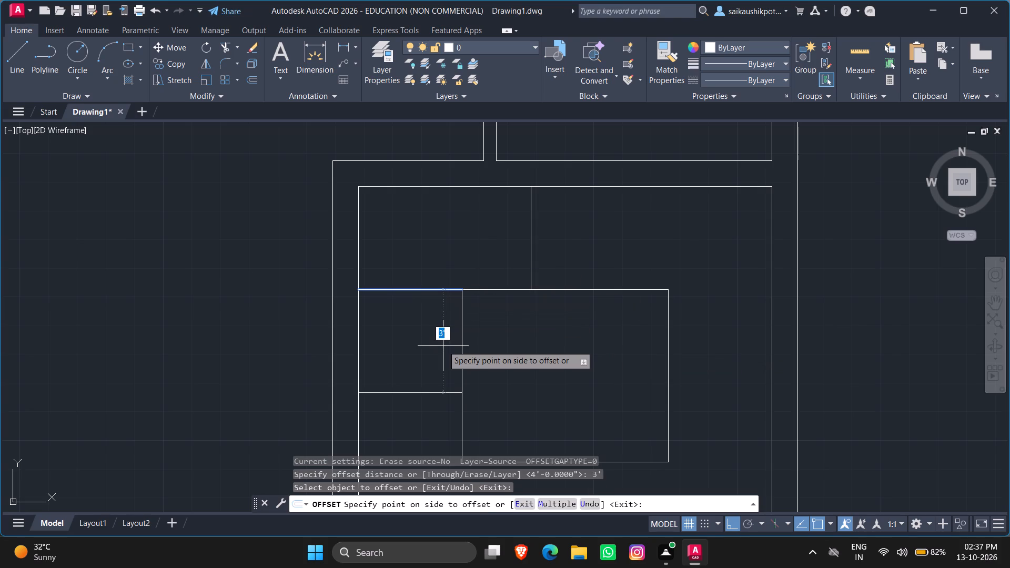
{"action": "scroll", "coordinate": [443, 346], "scroll_direction": "down", "scroll_amount": 3}
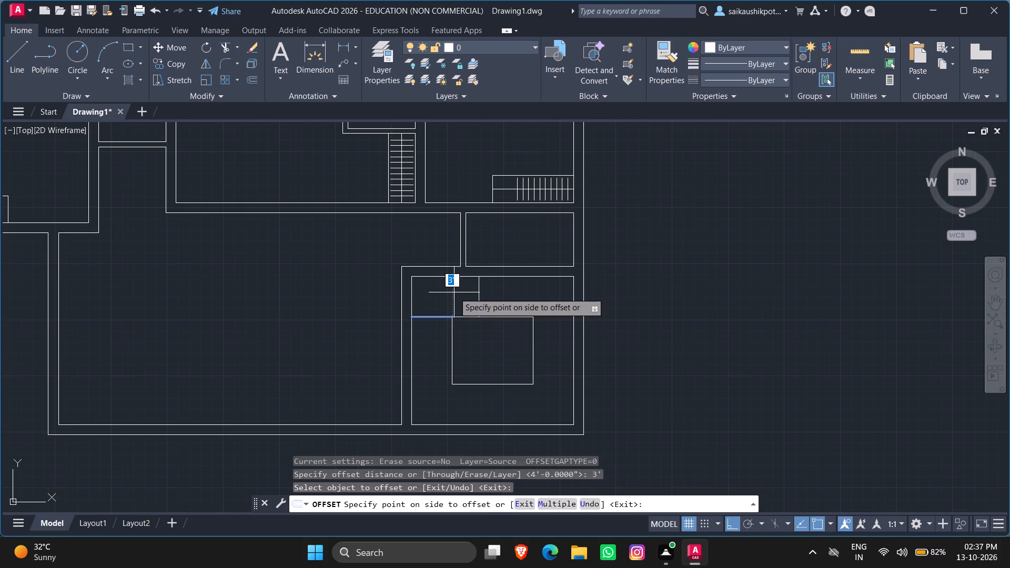
{"action": "type", "text": "2'"}
{"action": "key", "text": "Return"}
{"action": "key", "text": "Escape"}
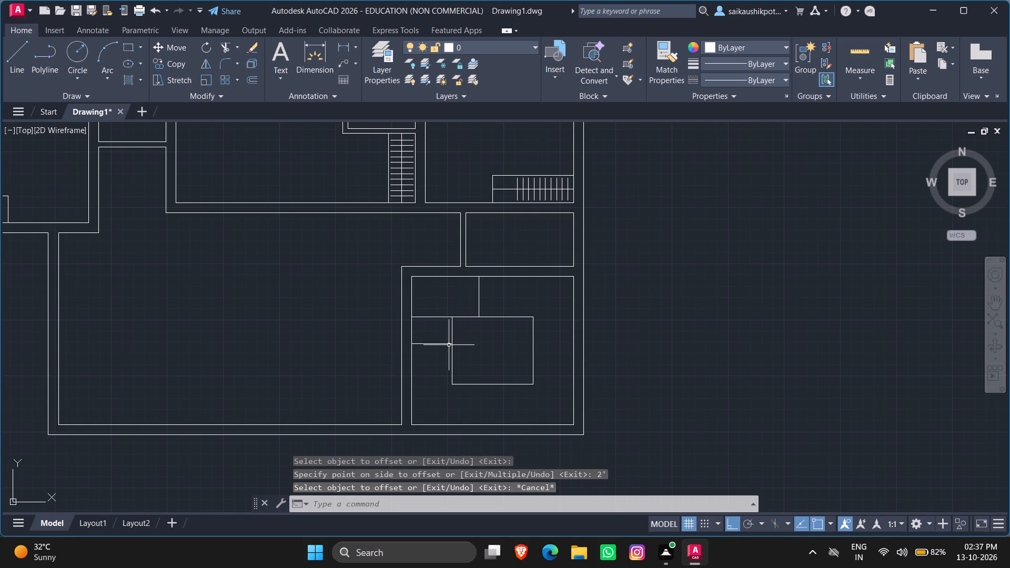
Trim the horizontal line left of the 4' offset line and the rectangle's left edge above the 2' offset line, leaving a stepped outline.
{"action": "scroll", "coordinate": [457, 328], "scroll_direction": "up", "scroll_amount": 3}
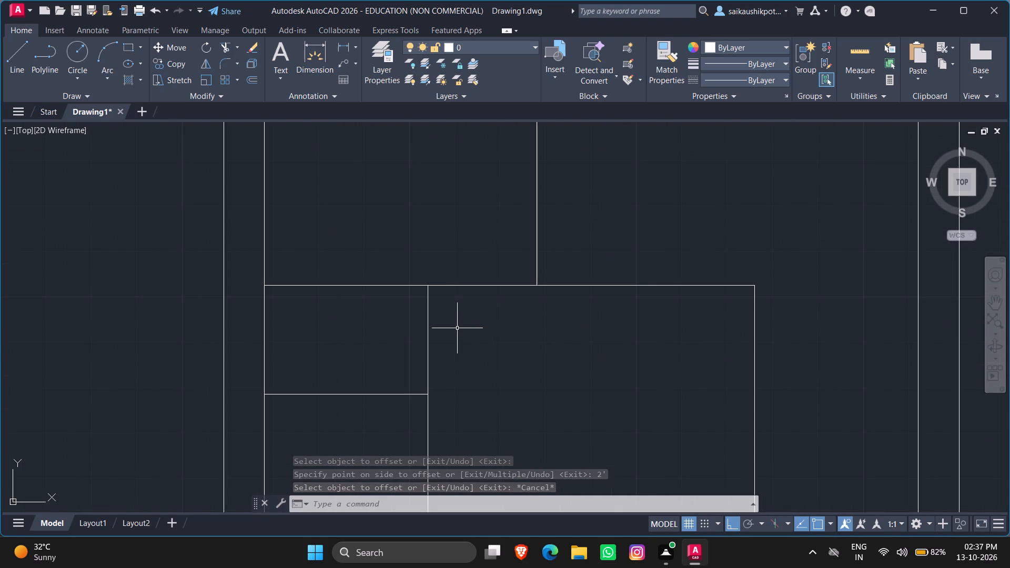
{"action": "scroll", "coordinate": [457, 328], "scroll_direction": "down", "scroll_amount": 2}
{"action": "scroll", "coordinate": [457, 328], "scroll_direction": "up", "scroll_amount": 1}
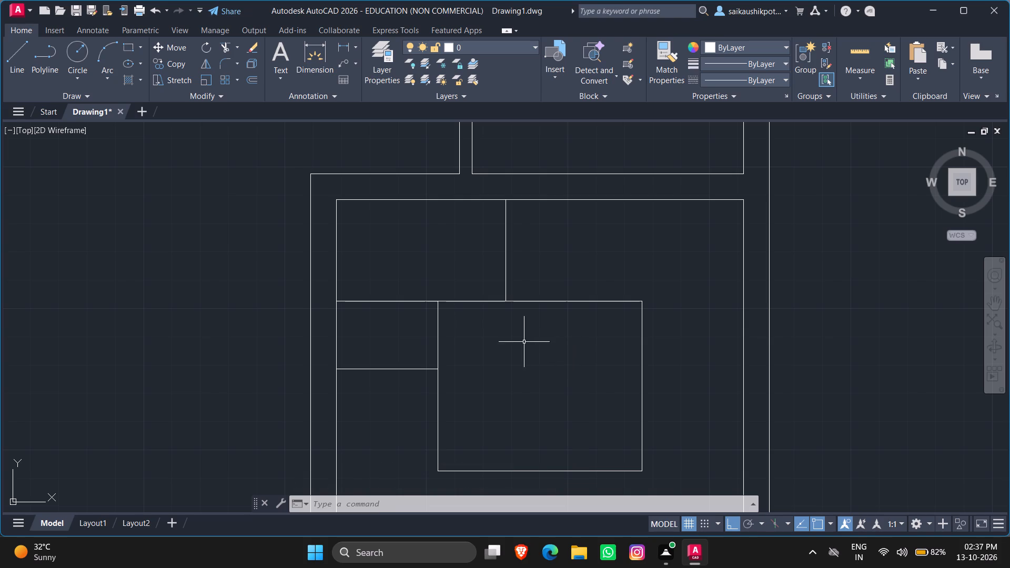
{"action": "type", "text": "TR"}
{"action": "key", "text": "Return"}
{"action": "key", "text": "Return"}
{"action": "left_click_drag", "start_coordinate": [463, 353], "coordinate": [461, 266]}
{"action": "left_click_drag", "start_coordinate": [454, 312], "coordinate": [458, 257]}
{"action": "left_click_drag", "start_coordinate": [462, 337], "coordinate": [440, 325]}
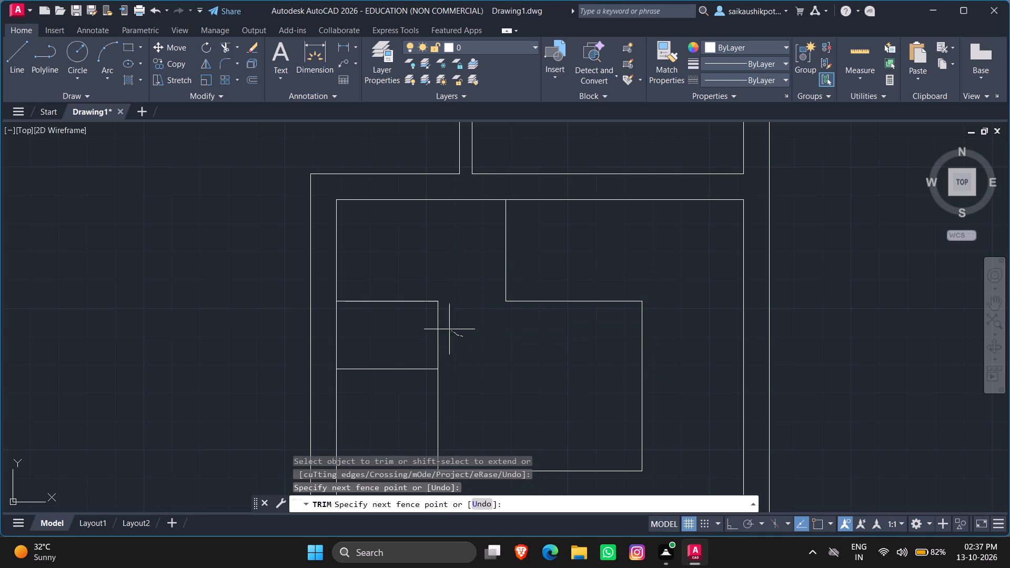
{"action": "left_click_drag", "start_coordinate": [440, 325], "coordinate": [406, 253]}
{"action": "scroll", "coordinate": [422, 319], "scroll_direction": "down", "scroll_amount": 2}
{"action": "key", "text": "Escape"}
{"action": "key", "text": "Escape"}
{"action": "key", "text": "Escape"}
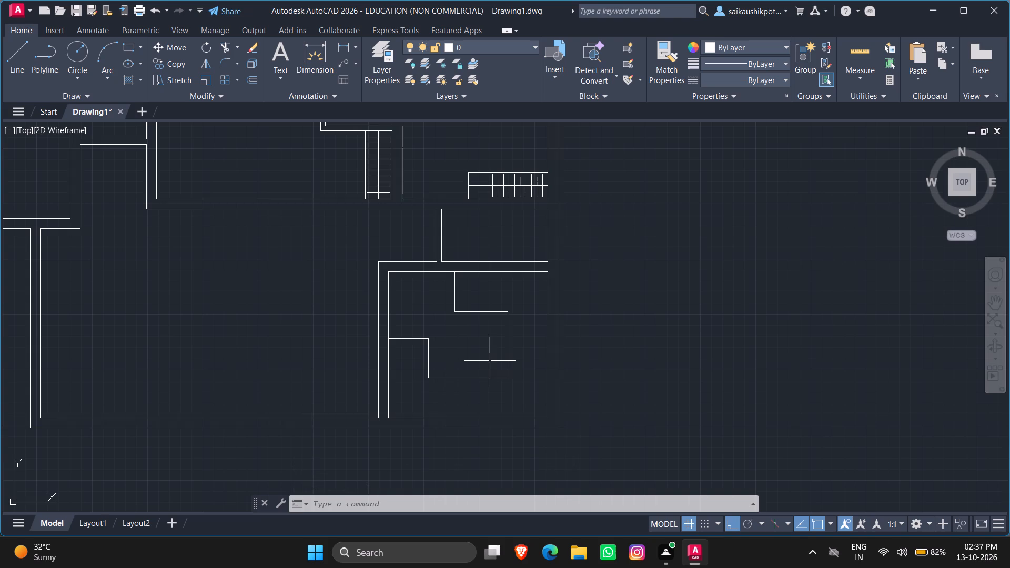
Insert the "bed" block from the recent blocks in the empty space above the floor plan.
{"action": "scroll", "coordinate": [520, 366], "scroll_direction": "down", "scroll_amount": 1}
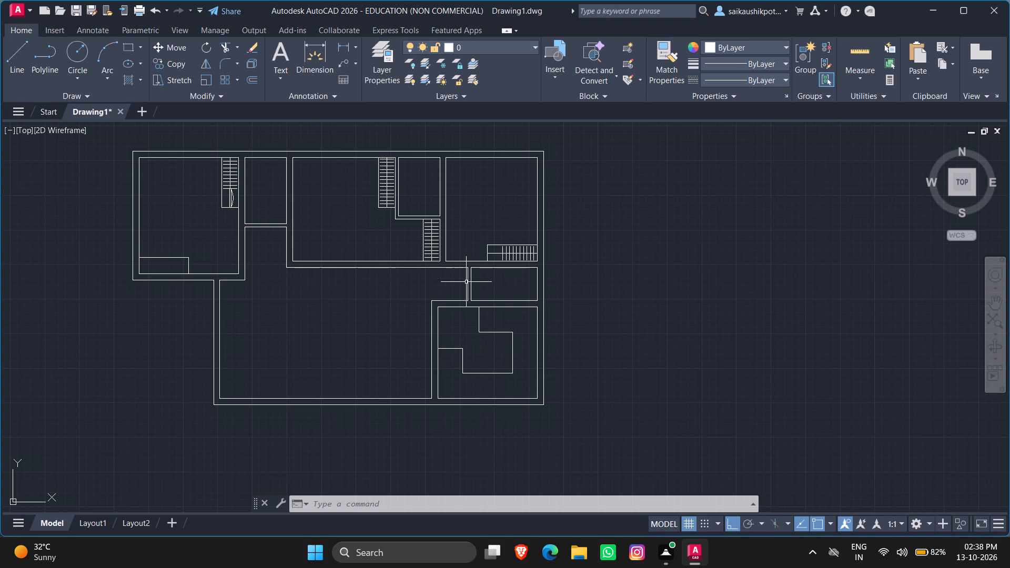
{"action": "scroll", "coordinate": [531, 301], "scroll_direction": "down", "scroll_amount": 2}
{"action": "scroll", "coordinate": [292, 246], "scroll_direction": "up", "scroll_amount": 1}
{"action": "scroll", "coordinate": [509, 285], "scroll_direction": "up", "scroll_amount": 2}
{"action": "scroll", "coordinate": [529, 356], "scroll_direction": "down", "scroll_amount": 2}
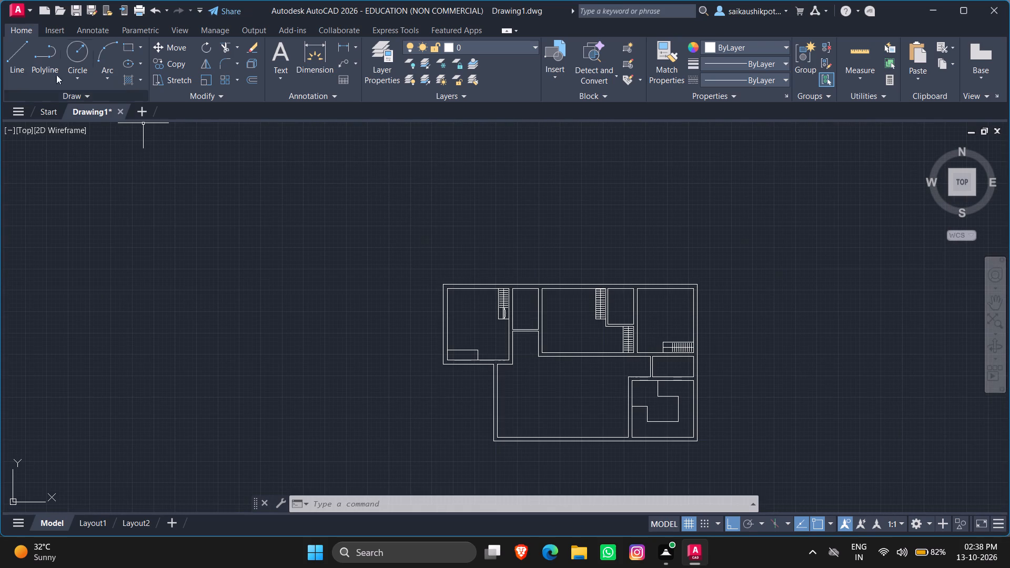
{"action": "left_click", "coordinate": [49, 28]}
{"action": "left_click", "coordinate": [17, 77]}
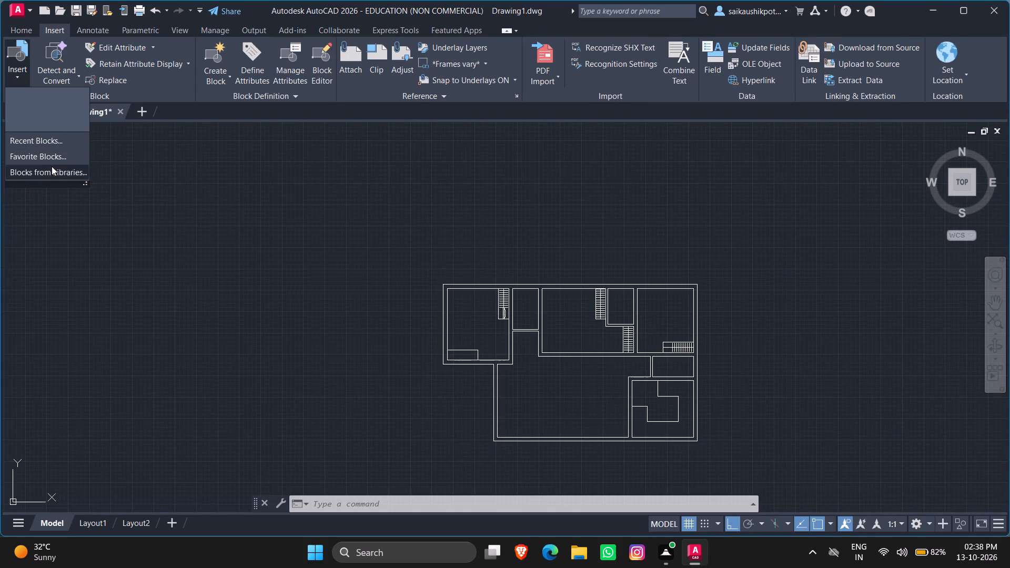
{"action": "left_click", "coordinate": [35, 141]}
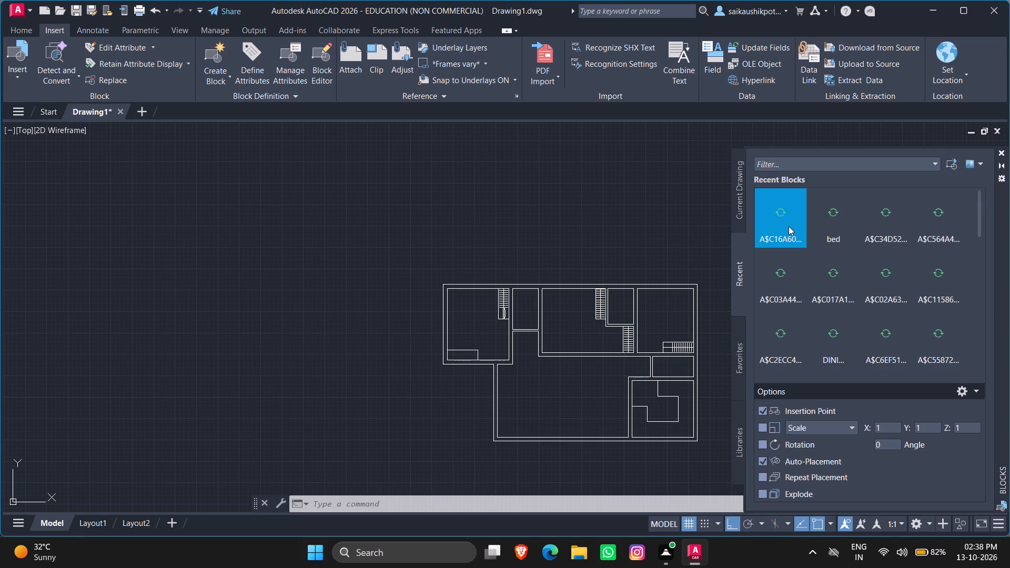
{"action": "left_click", "coordinate": [835, 224]}
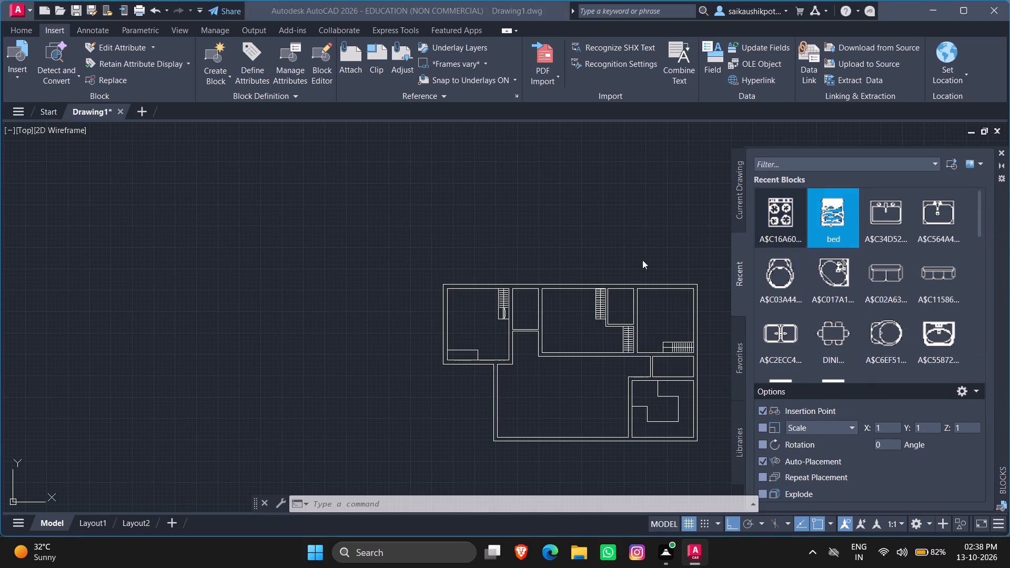
{"action": "scroll", "coordinate": [481, 331], "scroll_direction": "down", "scroll_amount": 4}
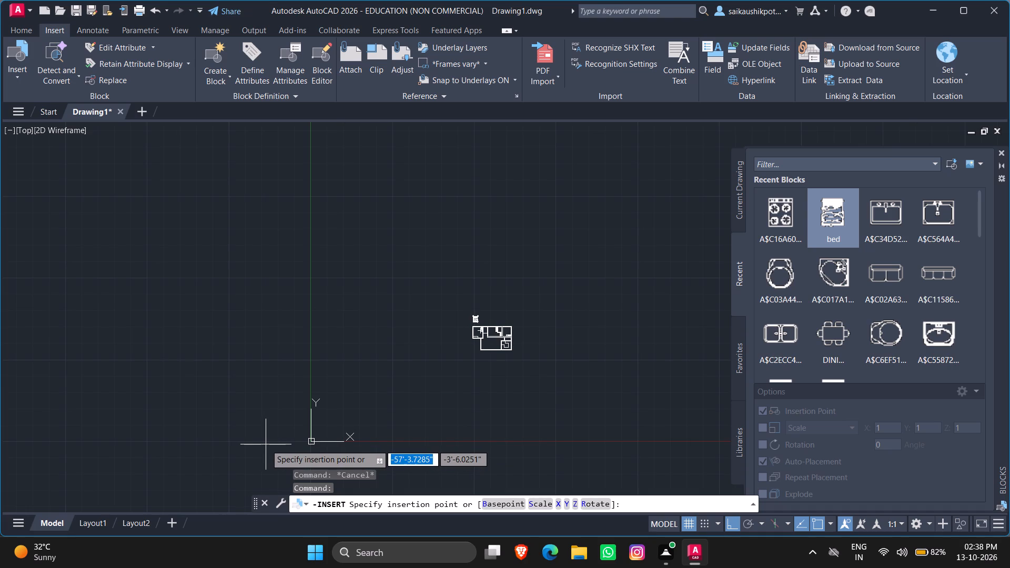
{"action": "left_click", "coordinate": [268, 433]}
{"action": "scroll", "coordinate": [446, 307], "scroll_direction": "up", "scroll_amount": 3}
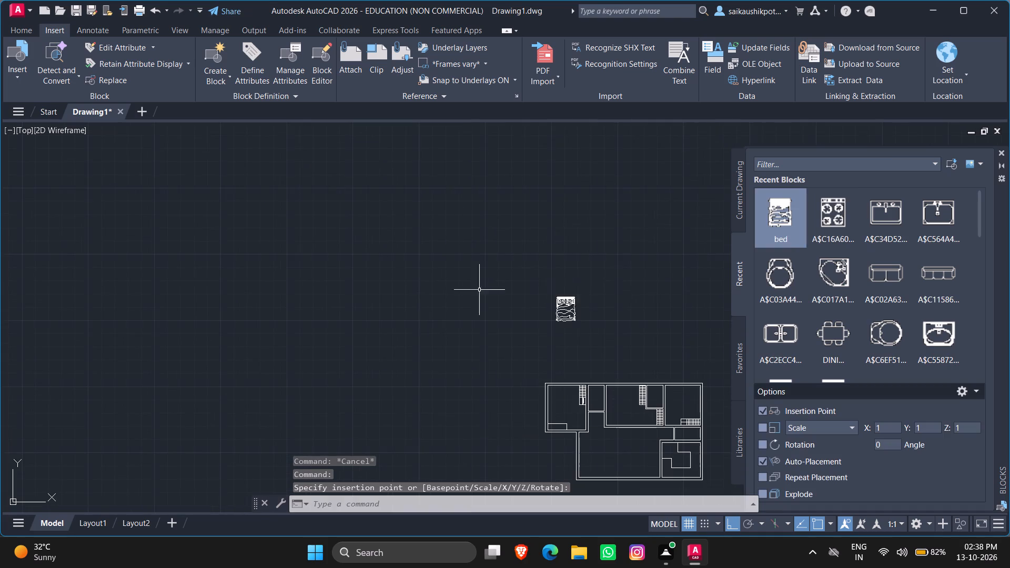
Copy the bed block and paste it into the top-right bedroom with its headboard near the top wall.
{"action": "scroll", "coordinate": [567, 316], "scroll_direction": "down", "scroll_amount": 2}
{"action": "scroll", "coordinate": [578, 324], "scroll_direction": "up", "scroll_amount": 5}
{"action": "left_click", "coordinate": [539, 321]}
{"action": "left_click", "coordinate": [357, 188]}
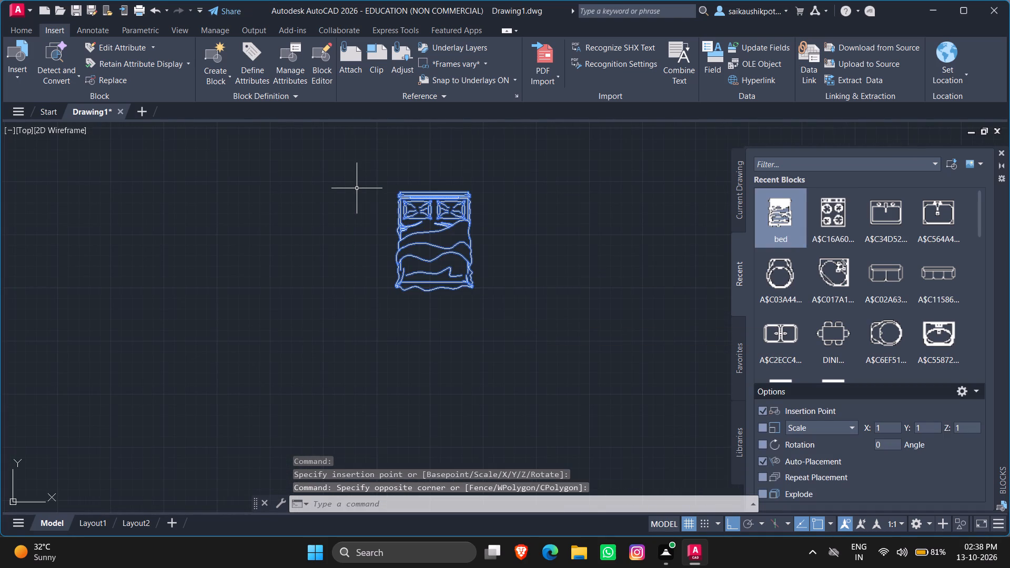
{"action": "key", "text": "ctrl+c"}
{"action": "key", "text": "ctrl+v"}
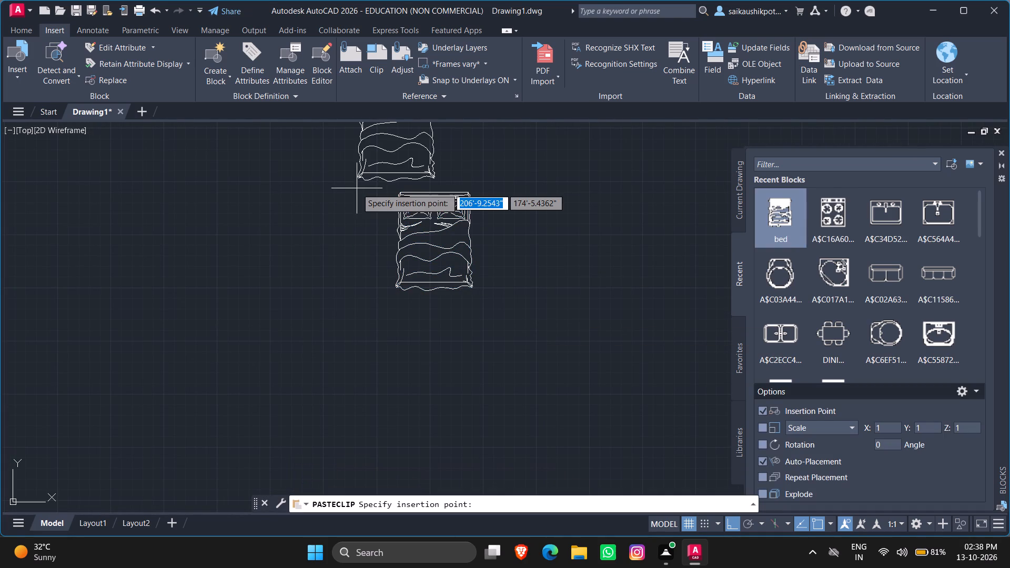
{"action": "scroll", "coordinate": [418, 271], "scroll_direction": "down", "scroll_amount": 2}
{"action": "scroll", "coordinate": [363, 287], "scroll_direction": "down", "scroll_amount": 1}
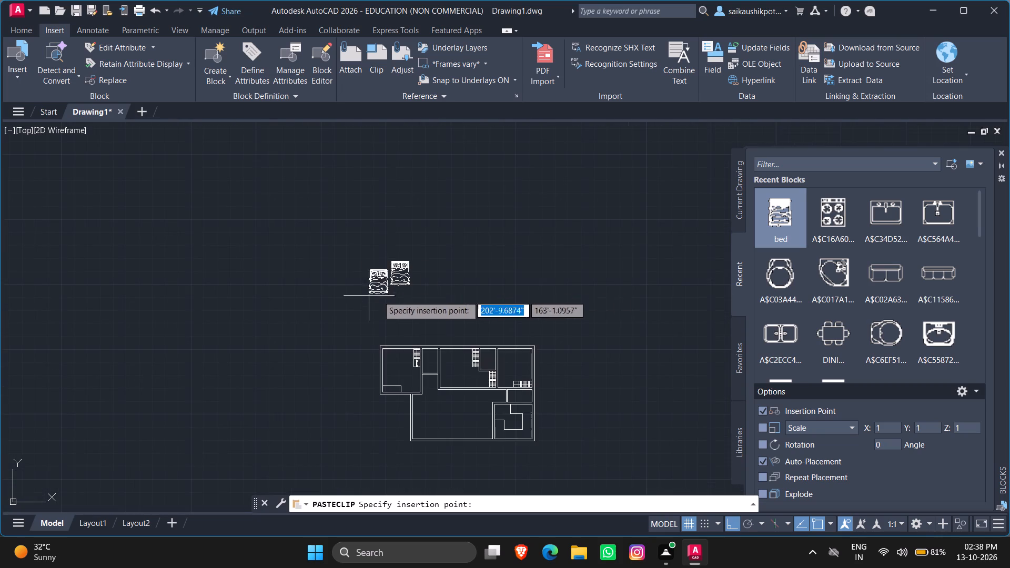
{"action": "scroll", "coordinate": [433, 291], "scroll_direction": "down", "scroll_amount": 1}
{"action": "scroll", "coordinate": [482, 343], "scroll_direction": "up", "scroll_amount": 4}
{"action": "scroll", "coordinate": [430, 375], "scroll_direction": "up", "scroll_amount": 2}
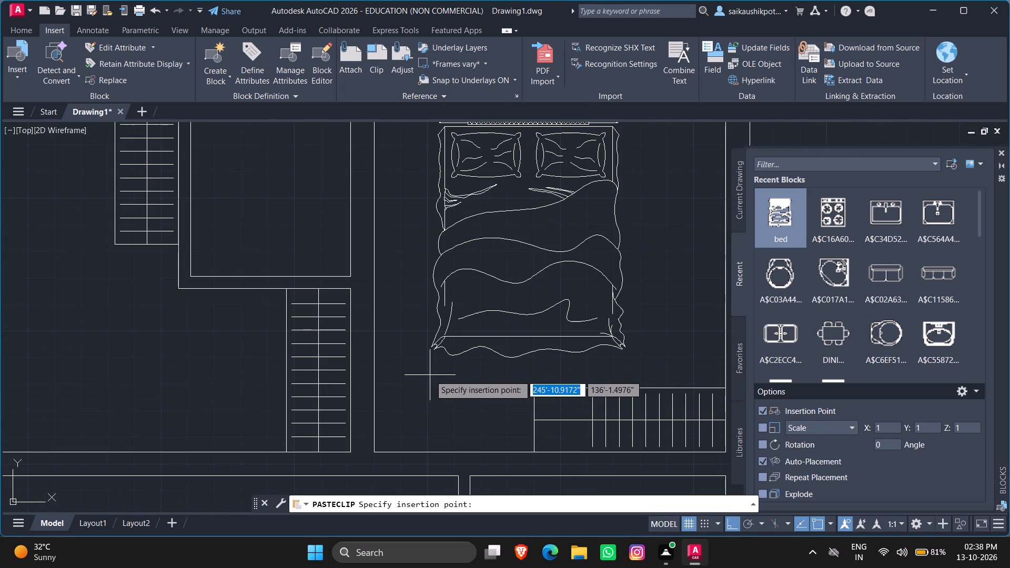
{"action": "scroll", "coordinate": [452, 362], "scroll_direction": "down", "scroll_amount": 1}
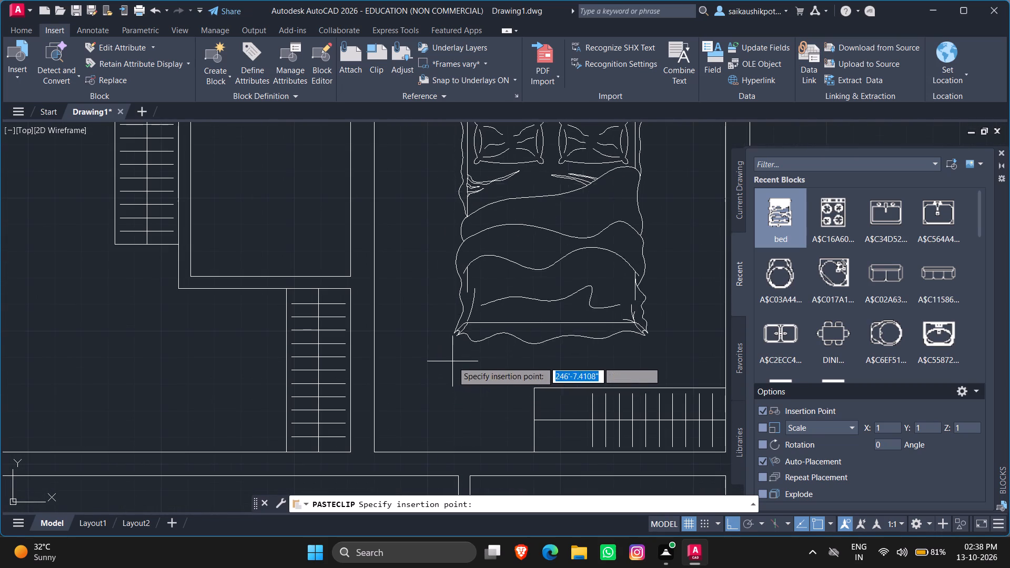
{"action": "scroll", "coordinate": [452, 362], "scroll_direction": "down", "scroll_amount": 1}
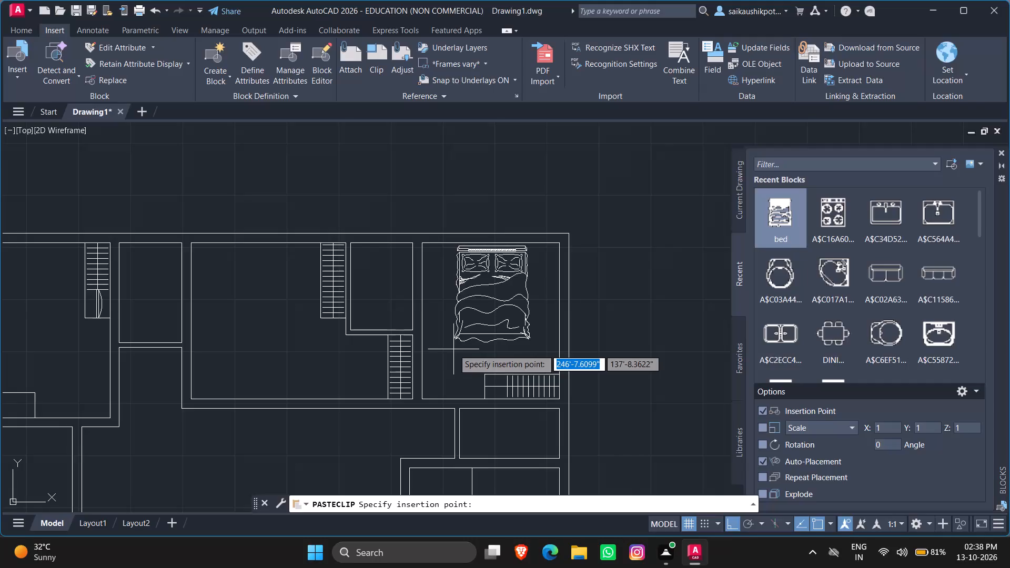
{"action": "left_click", "coordinate": [455, 349]}
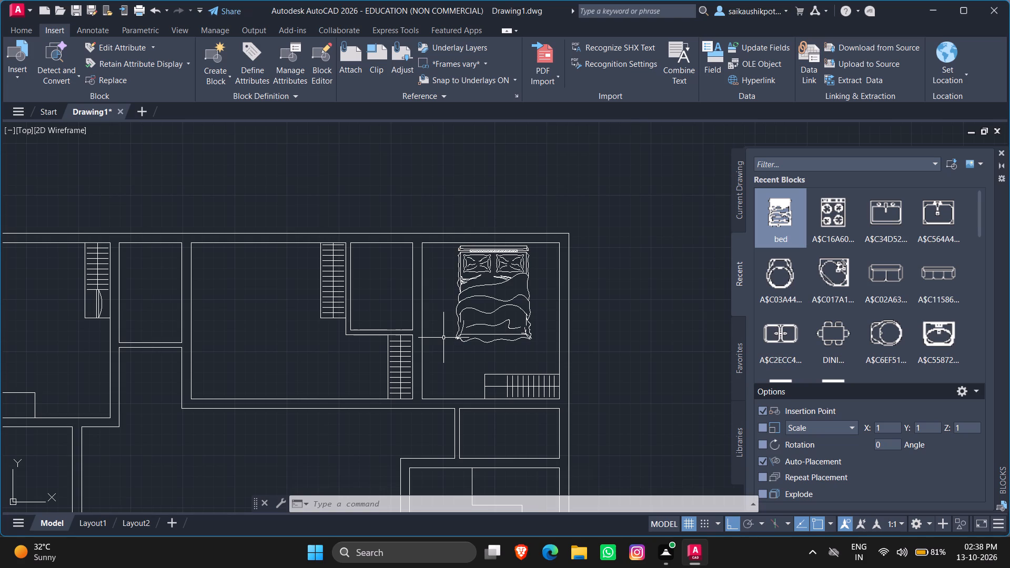
{"action": "key", "text": "Escape"}
{"action": "key", "text": "Escape"}
{"action": "key", "text": "Escape"}
{"action": "key", "text": "Escape"}
{"action": "key", "text": "Escape"}
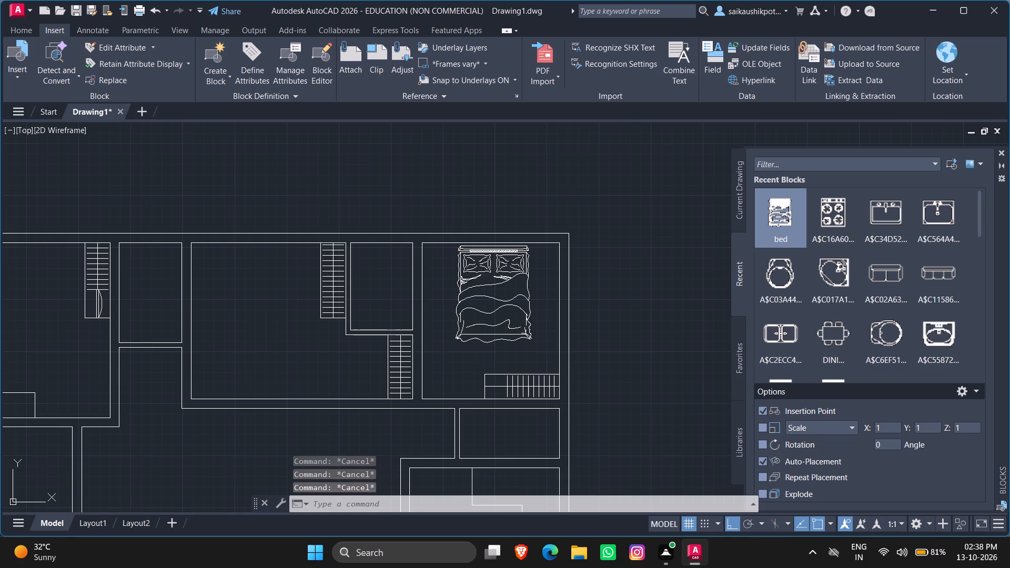
{"action": "key", "text": "Escape"}
{"action": "key", "text": "Escape"}
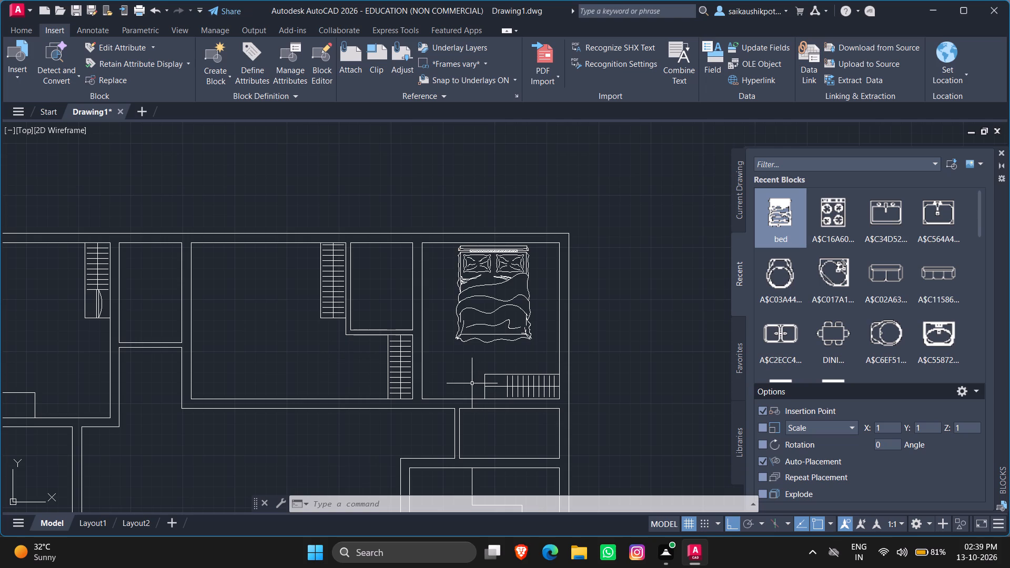
Copy the top-right bedroom's bed and paste it into the middle bedroom.
{"action": "scroll", "coordinate": [520, 312], "scroll_direction": "down", "scroll_amount": 3}
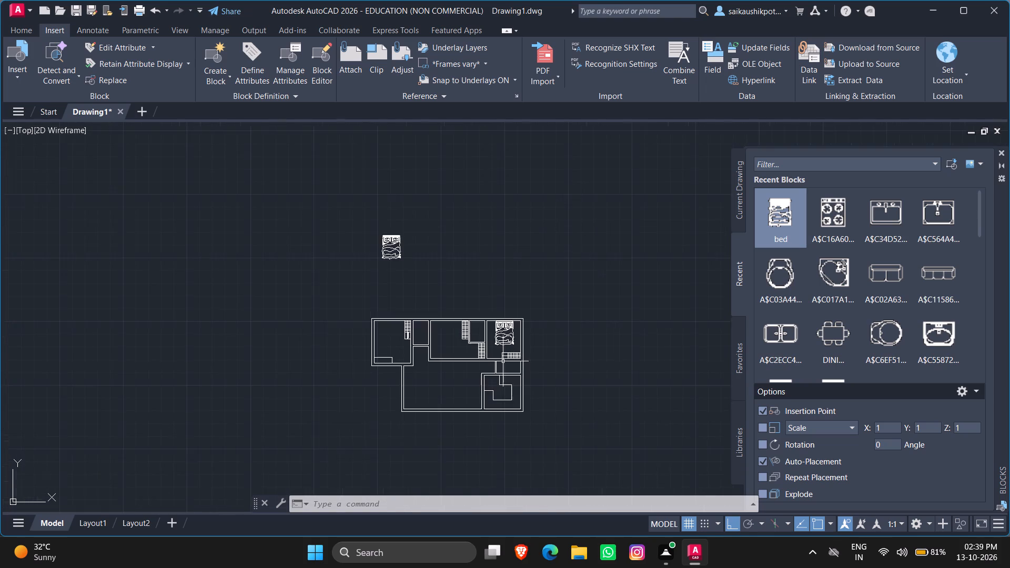
{"action": "scroll", "coordinate": [493, 377], "scroll_direction": "up", "scroll_amount": 1}
{"action": "left_click", "coordinate": [503, 319]}
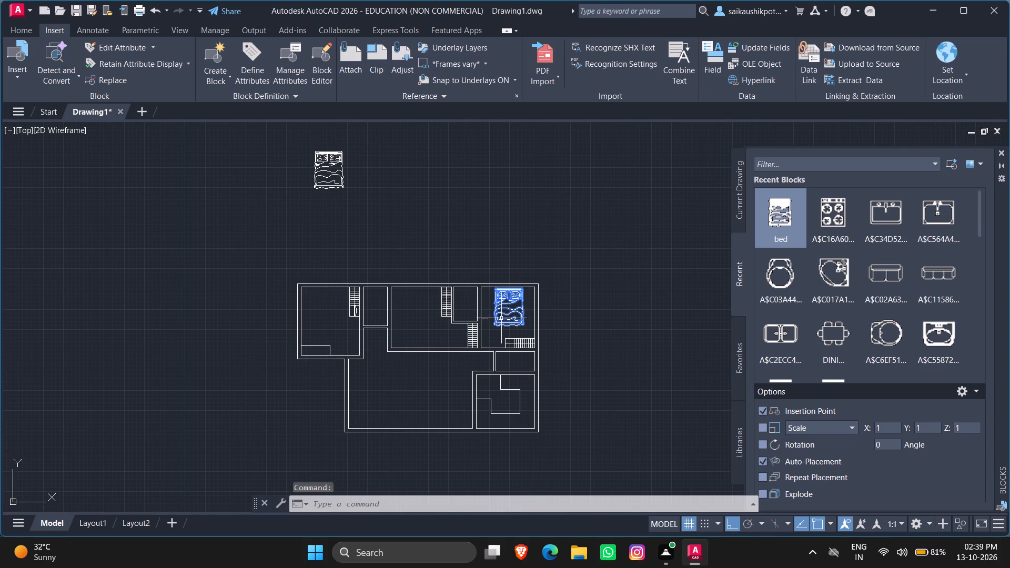
{"action": "key", "text": "ctrl+c"}
{"action": "key", "text": "ctrl+v"}
{"action": "scroll", "coordinate": [414, 331], "scroll_direction": "up", "scroll_amount": 2}
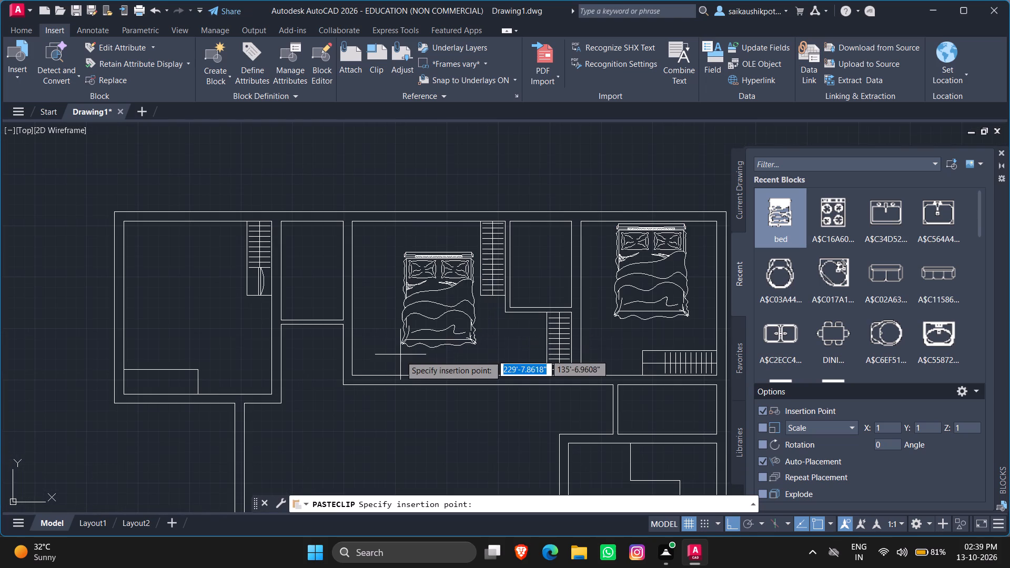
{"action": "left_click", "coordinate": [387, 351]}
Rotate the middle bedroom's bed 90° counterclockwise about its top-left corner so the headboard faces the left wall.
{"action": "left_click", "coordinate": [403, 311]}
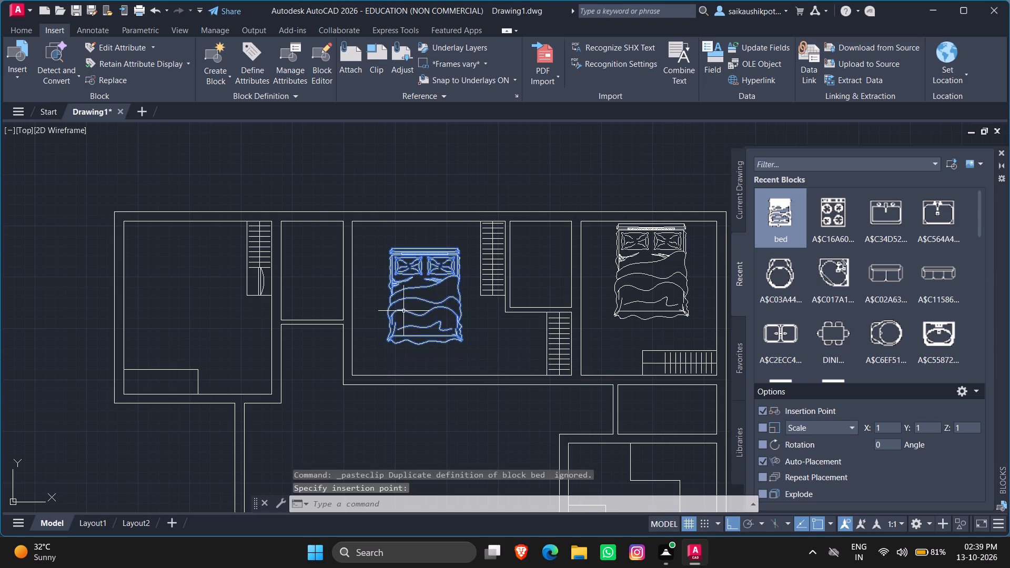
{"action": "type", "text": "RO"}
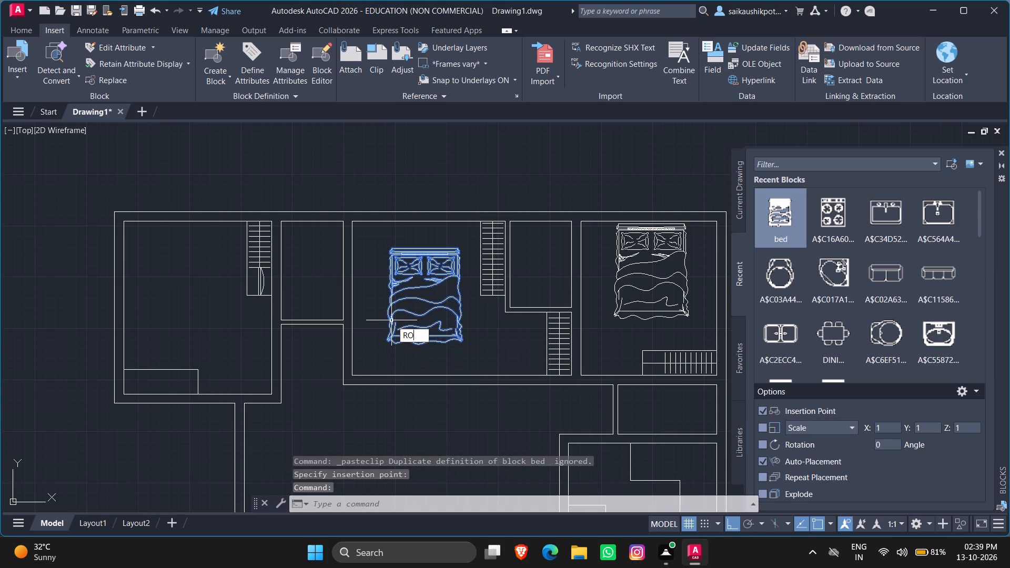
{"action": "key", "text": "Return"}
{"action": "left_click", "coordinate": [389, 251]}
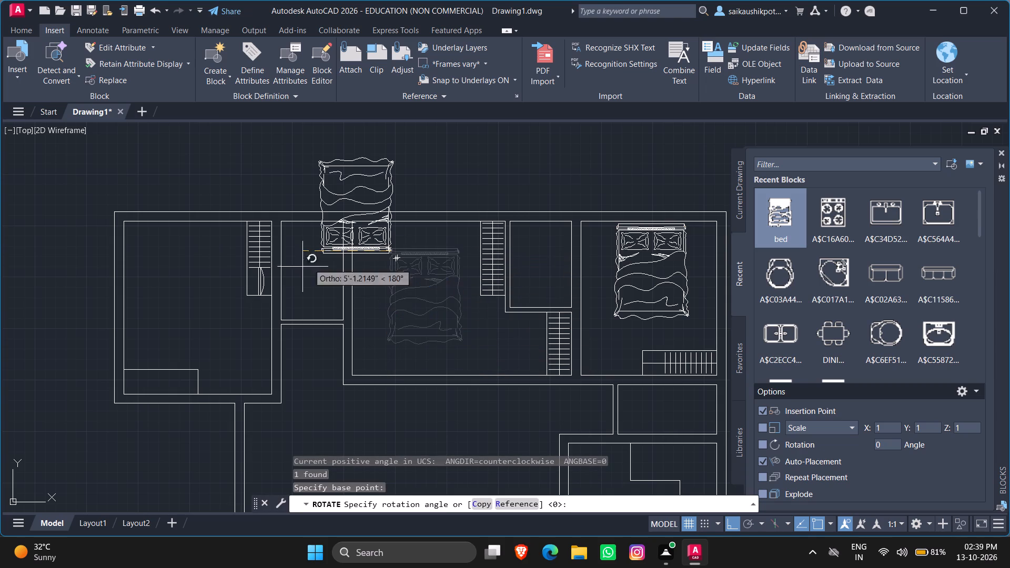
{"action": "left_click", "coordinate": [376, 172]}
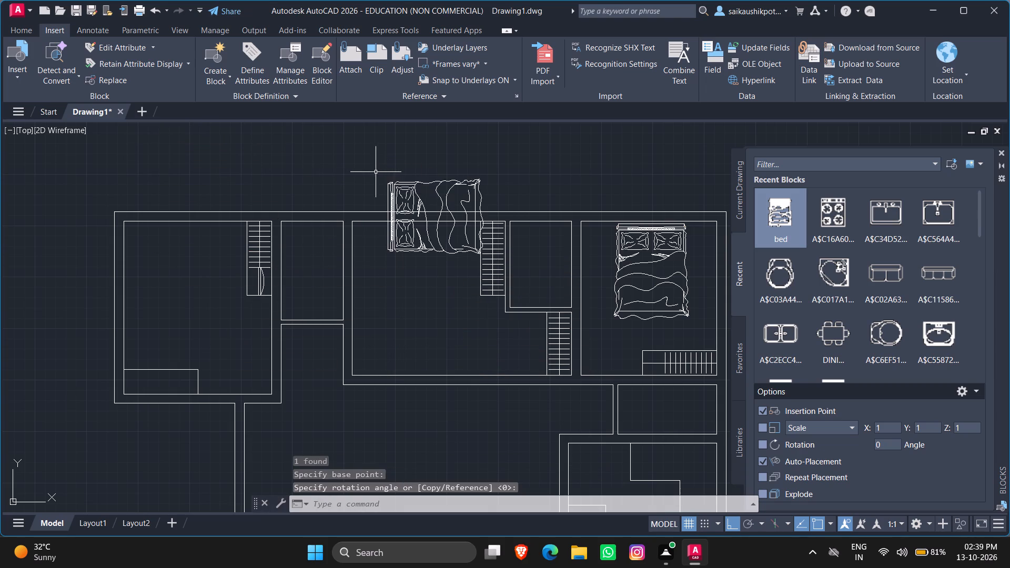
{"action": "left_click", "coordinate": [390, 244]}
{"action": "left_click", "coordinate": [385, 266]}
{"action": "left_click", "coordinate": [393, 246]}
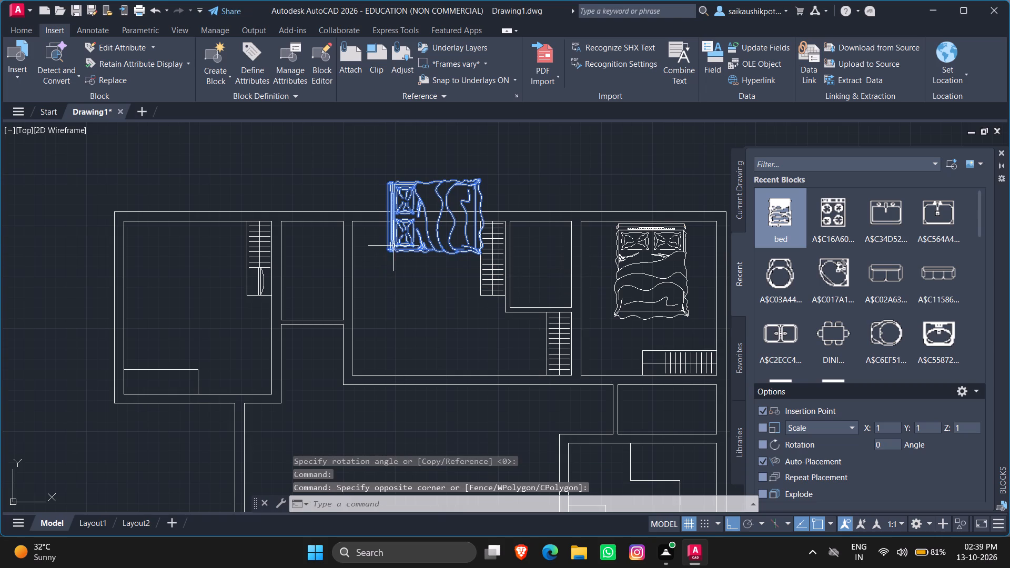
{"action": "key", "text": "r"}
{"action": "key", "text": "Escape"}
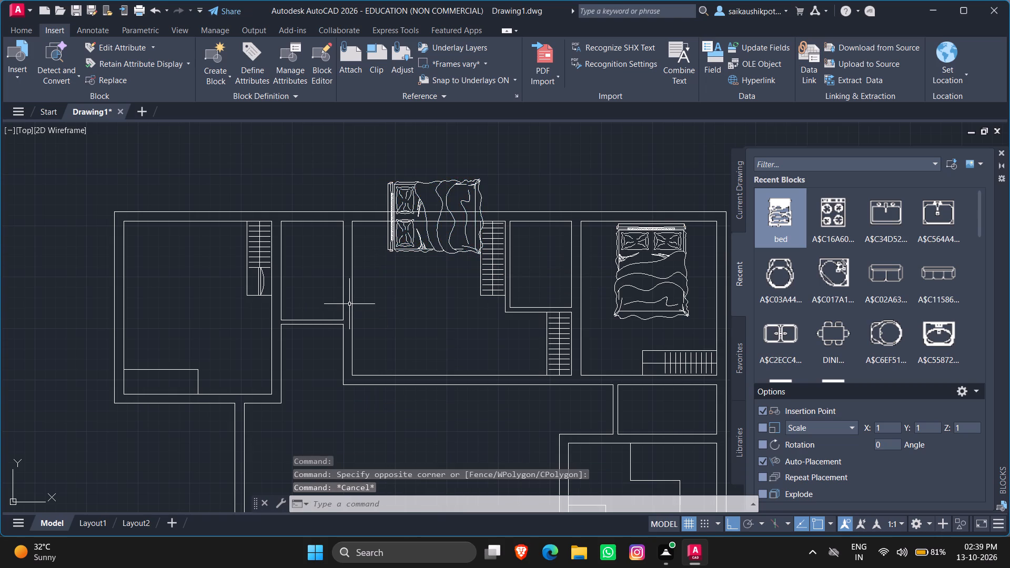
Move the middle bedroom's bed down inside the room with ortho off, placing its headboard beside the left wall.
{"action": "left_click", "coordinate": [413, 241]}
{"action": "key", "text": "m"}
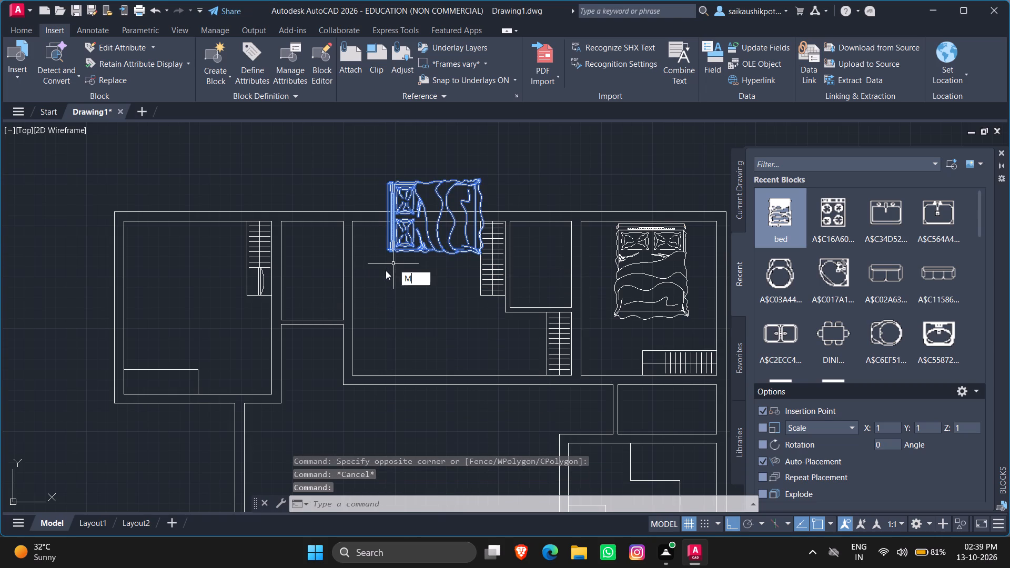
{"action": "key", "text": "Return"}
{"action": "left_click_drag", "start_coordinate": [395, 247], "coordinate": [366, 289]}
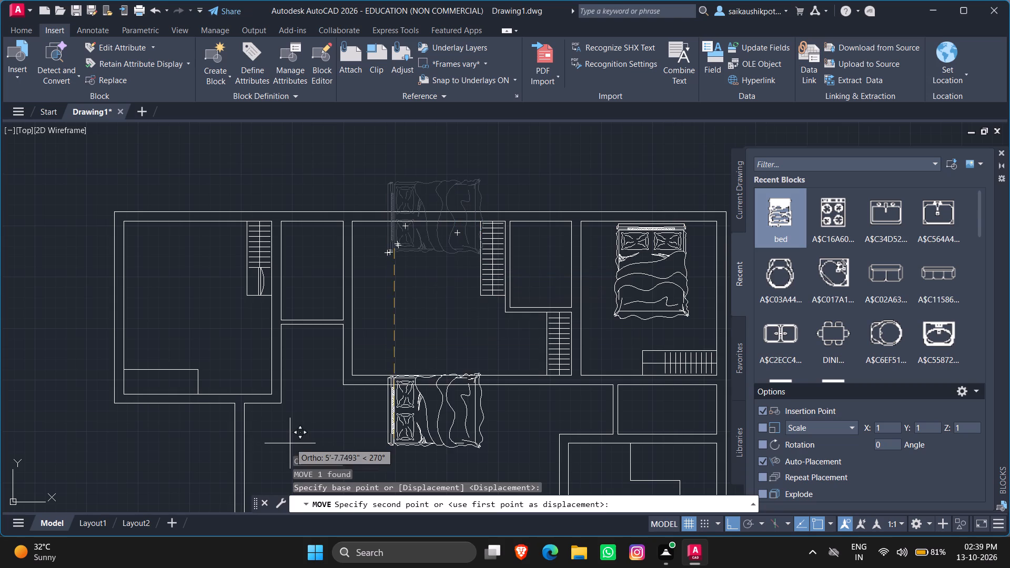
{"action": "key", "text": "F8"}
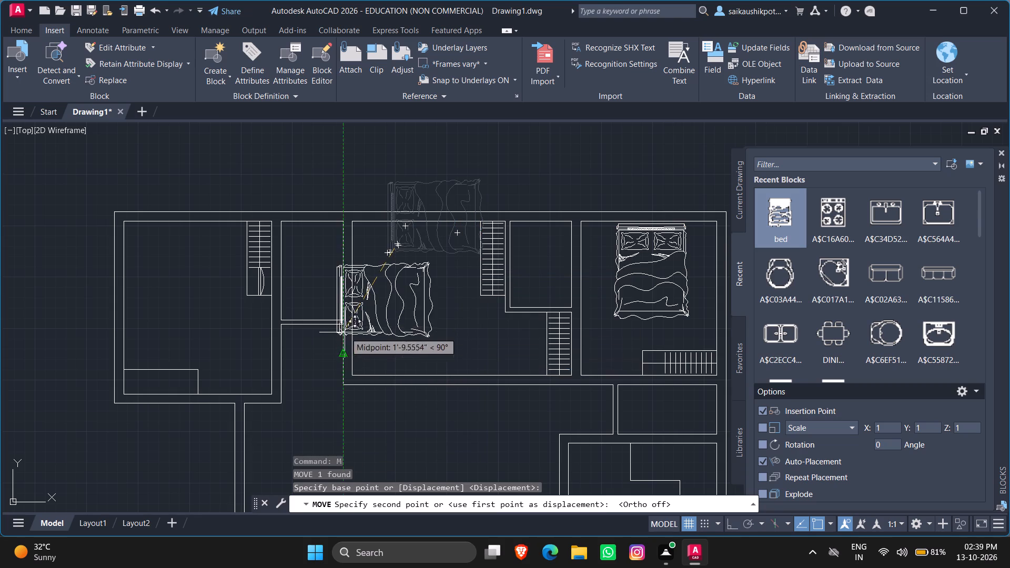
{"action": "scroll", "coordinate": [358, 333], "scroll_direction": "up", "scroll_amount": 3}
{"action": "scroll", "coordinate": [359, 334], "scroll_direction": "down", "scroll_amount": 2}
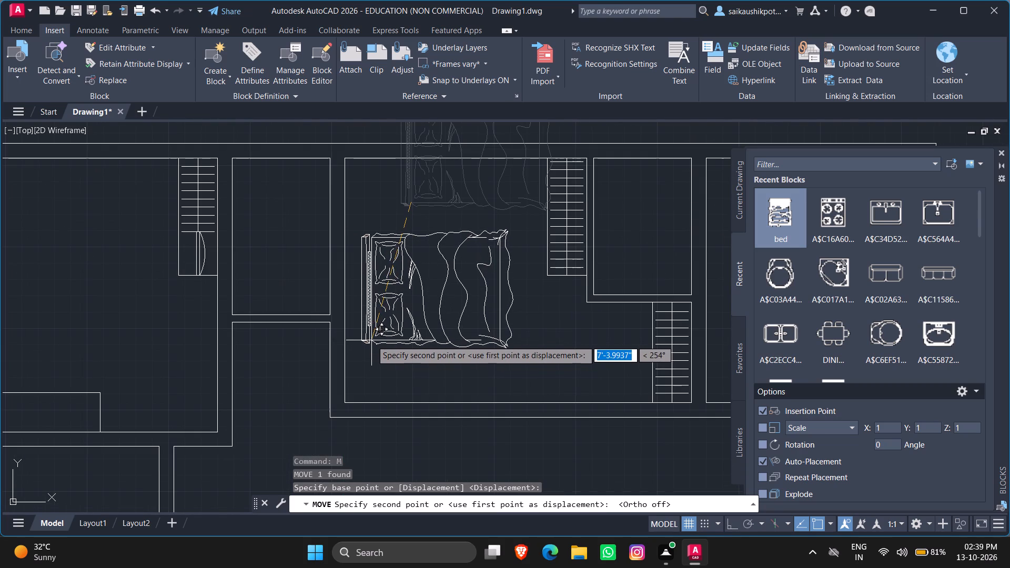
{"action": "left_click", "coordinate": [362, 334]}
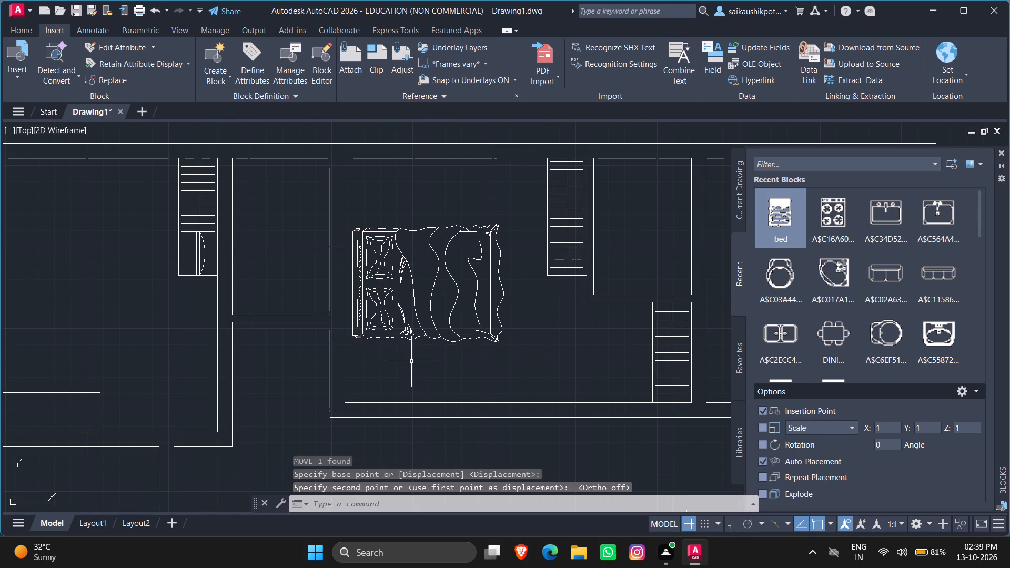
{"action": "key", "text": "Escape"}
{"action": "key", "text": "Escape"}
{"action": "scroll", "coordinate": [407, 354], "scroll_direction": "down", "scroll_amount": 4}
{"action": "key", "text": "Escape"}
{"action": "key", "text": "Escape"}
{"action": "key", "text": "Escape"}
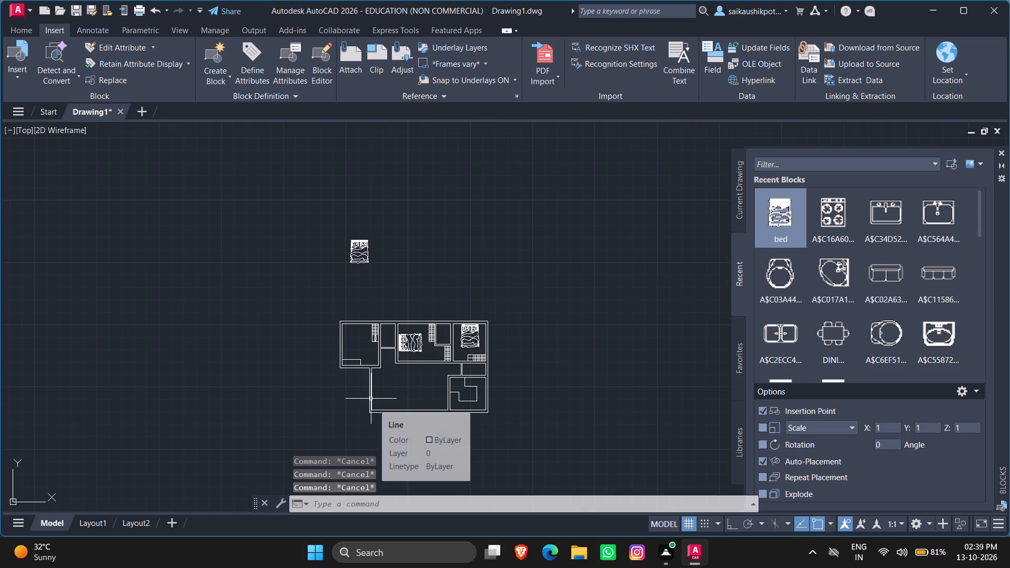
Copy the middle bedroom's bed and paste it into the left bedroom with its headboard beside the left wall.
{"action": "left_click", "coordinate": [413, 351]}
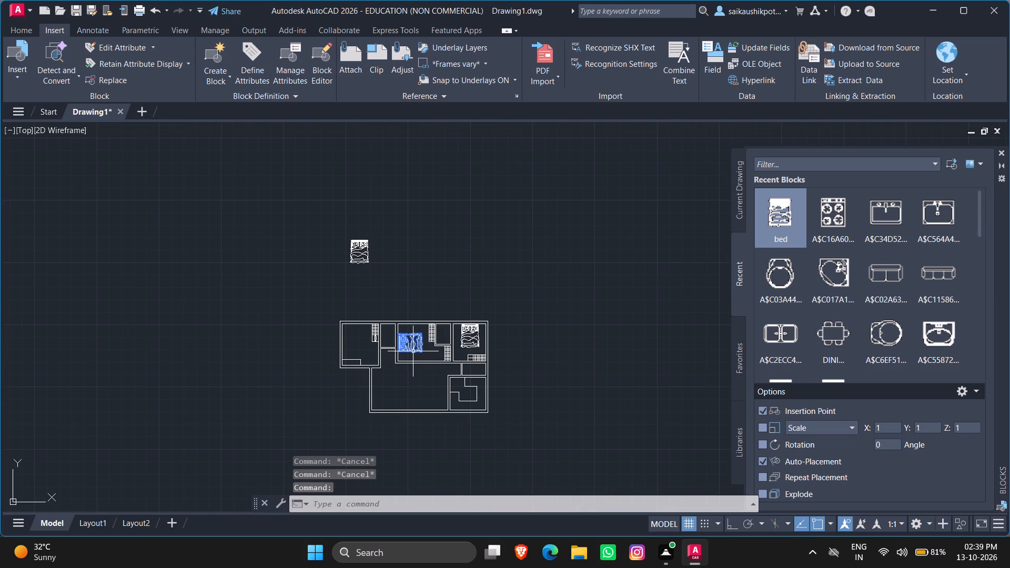
{"action": "key", "text": "ctrl+c"}
{"action": "key", "text": "ctrl+v"}
{"action": "scroll", "coordinate": [356, 358], "scroll_direction": "up", "scroll_amount": 3}
{"action": "scroll", "coordinate": [349, 347], "scroll_direction": "down", "scroll_amount": 1}
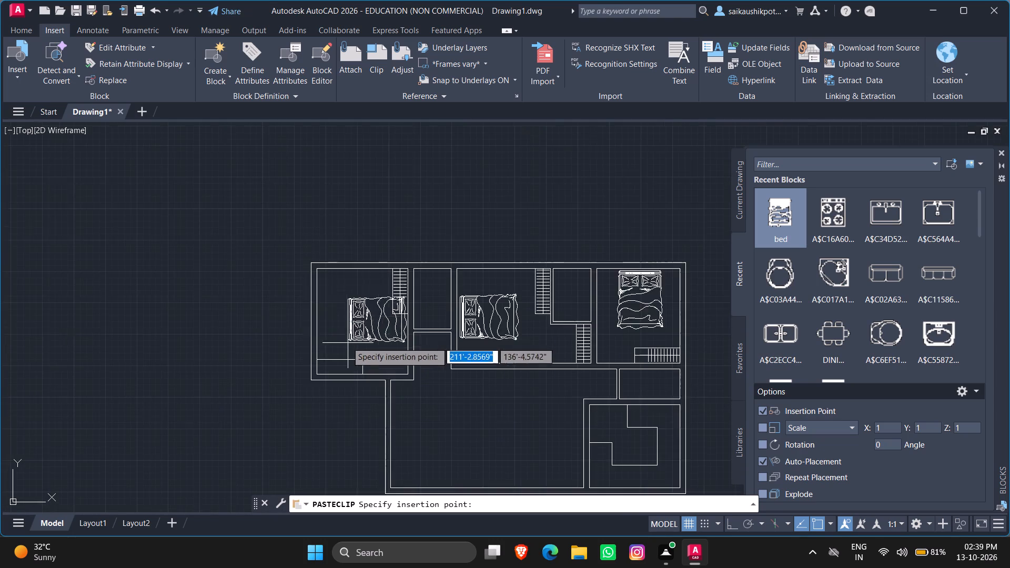
{"action": "scroll", "coordinate": [320, 322], "scroll_direction": "up", "scroll_amount": 3}
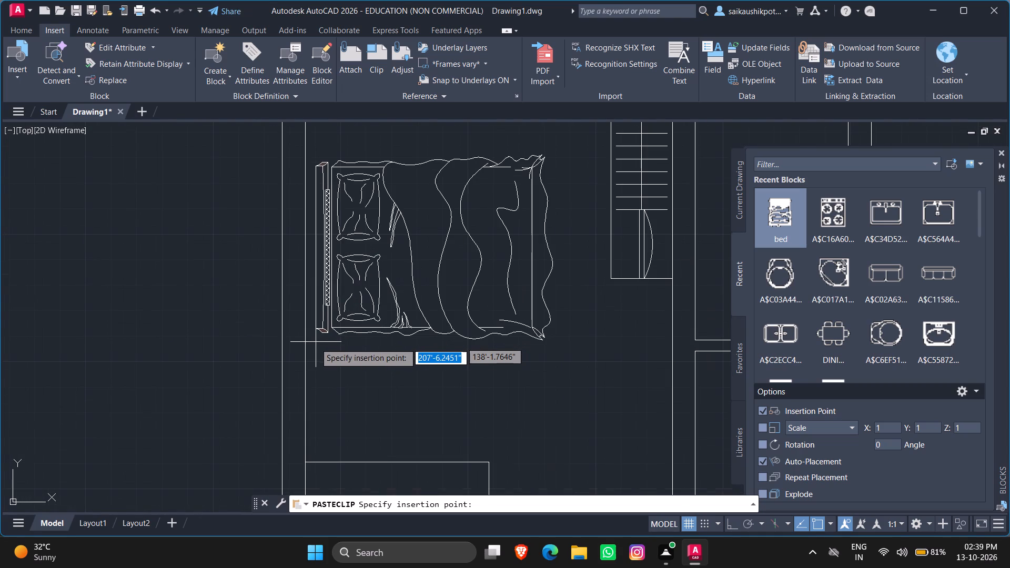
{"action": "left_click", "coordinate": [314, 347]}
{"action": "scroll", "coordinate": [358, 339], "scroll_direction": "down", "scroll_amount": 2}
{"action": "key", "text": "Escape"}
{"action": "key", "text": "Escape"}
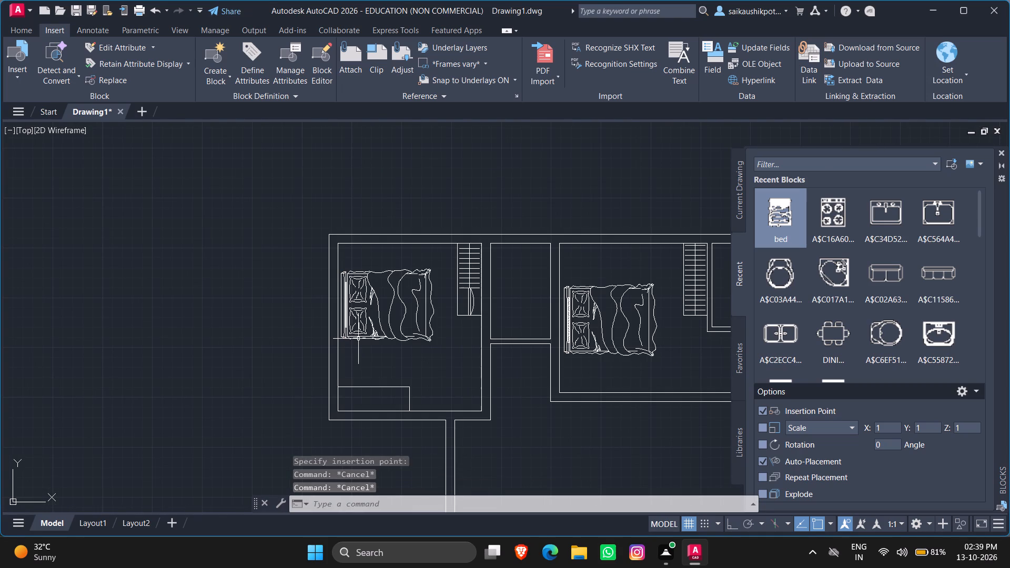
{"action": "key", "text": "Escape"}
{"action": "key", "text": "Escape"}
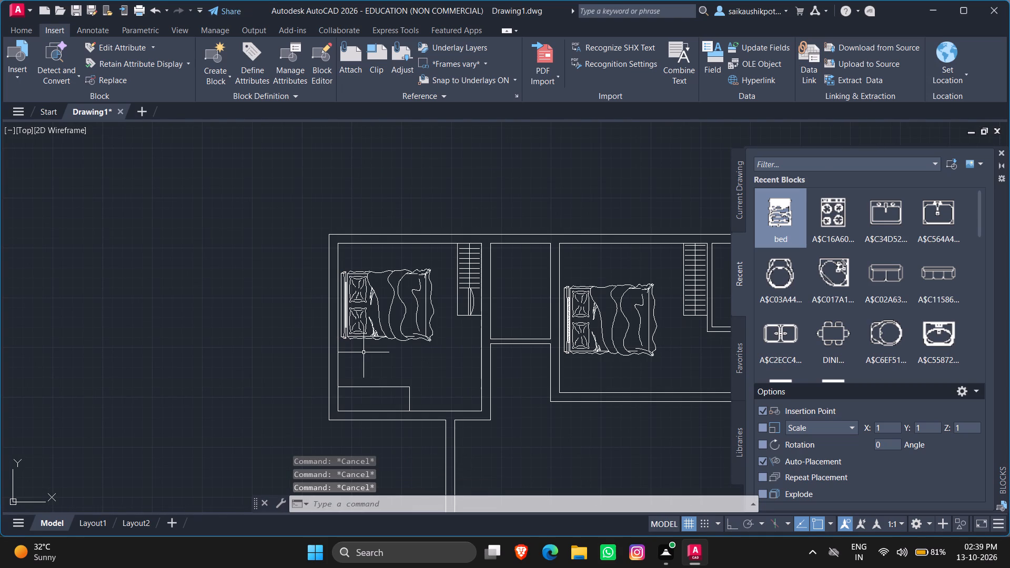
Insert the recent toilet block A$C03A44EBA in the small room between the left and middle bedrooms.
{"action": "scroll", "coordinate": [366, 334], "scroll_direction": "up", "scroll_amount": 1}
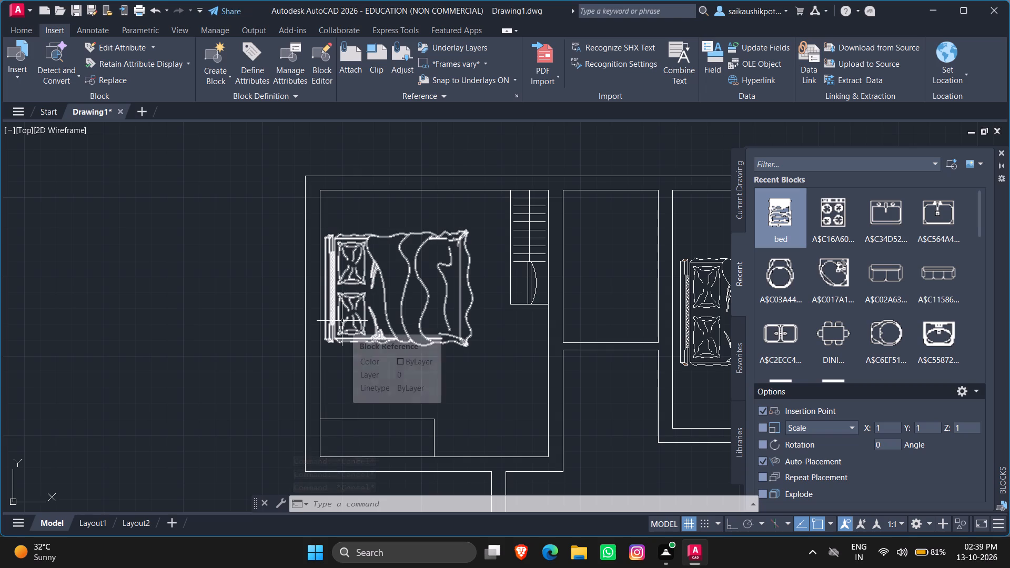
{"action": "scroll", "coordinate": [342, 321], "scroll_direction": "down", "scroll_amount": 1}
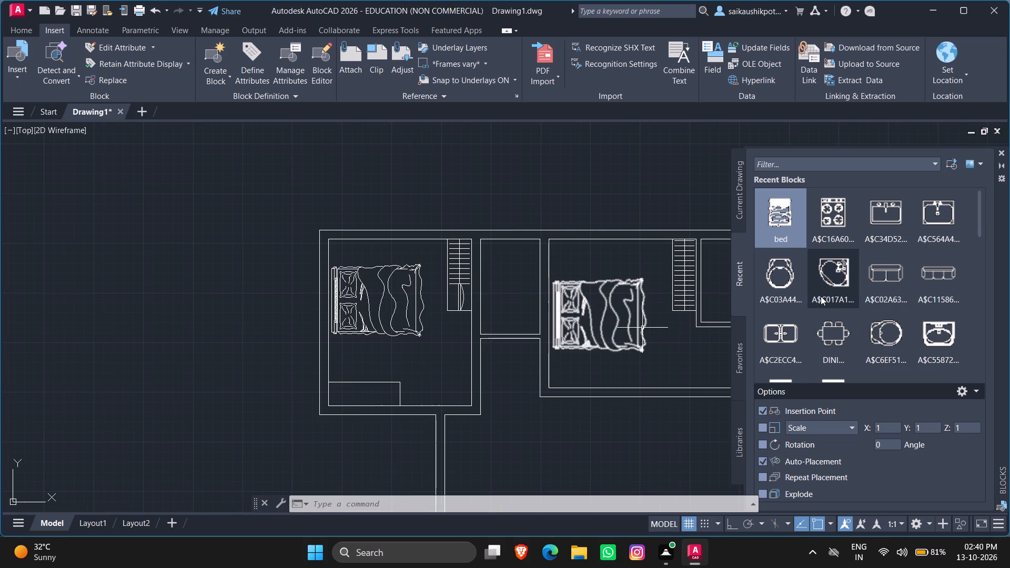
{"action": "left_click", "coordinate": [792, 287]}
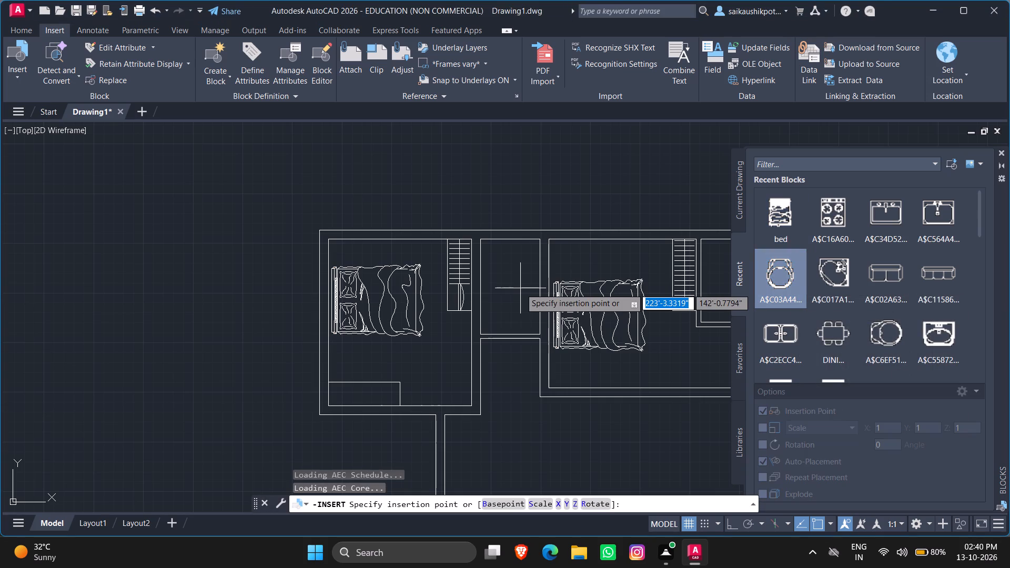
{"action": "scroll", "coordinate": [520, 288], "scroll_direction": "up", "scroll_amount": 11}
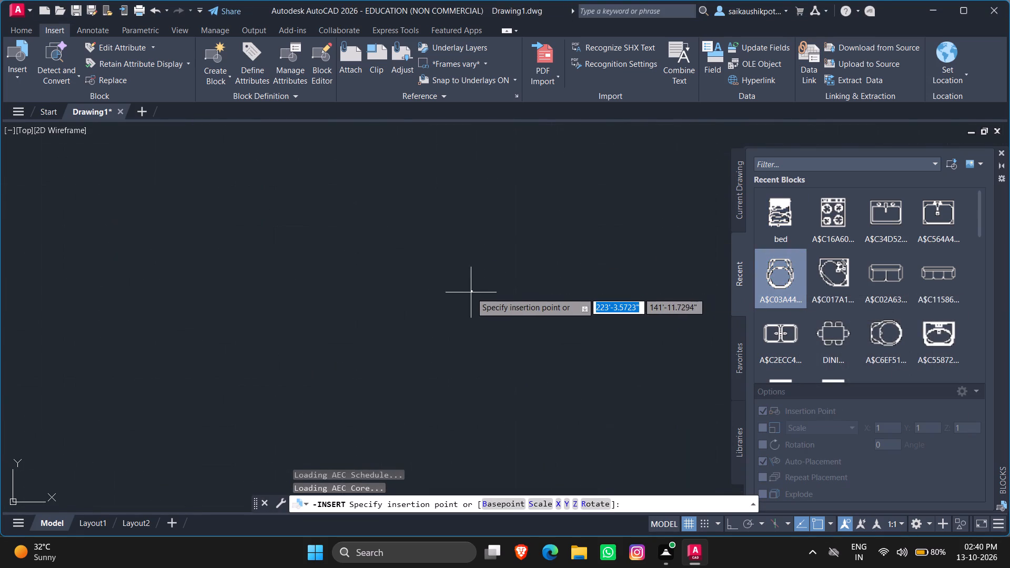
{"action": "scroll", "coordinate": [471, 292], "scroll_direction": "up", "scroll_amount": 9}
{"action": "left_click", "coordinate": [445, 308]}
Scale up the toilet block freehand from its lower edge to roughly a third of the small room's width.
{"action": "left_click", "coordinate": [484, 275]}
{"action": "left_click", "coordinate": [396, 367]}
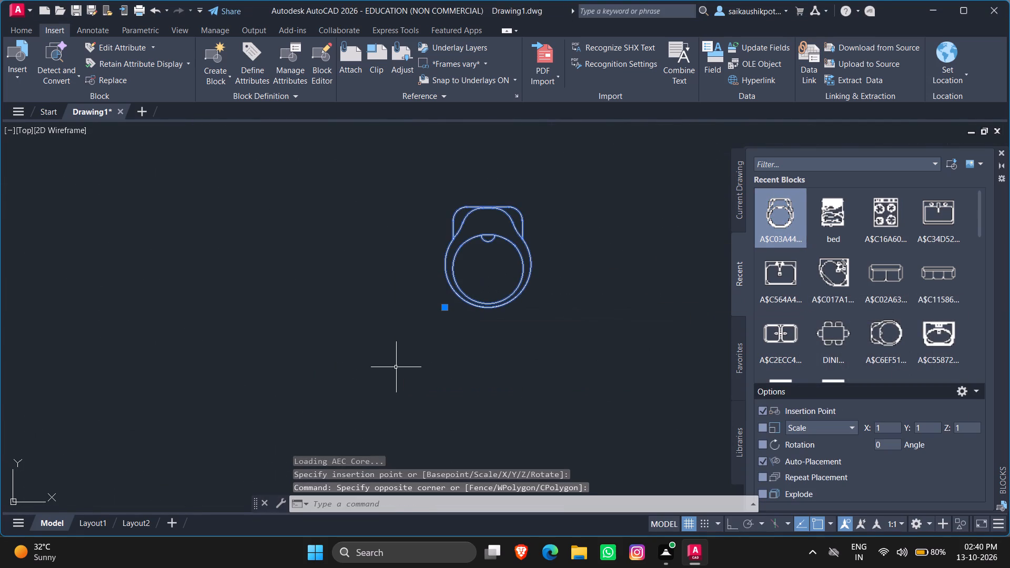
{"action": "type", "text": "SC"}
{"action": "key", "text": "Return"}
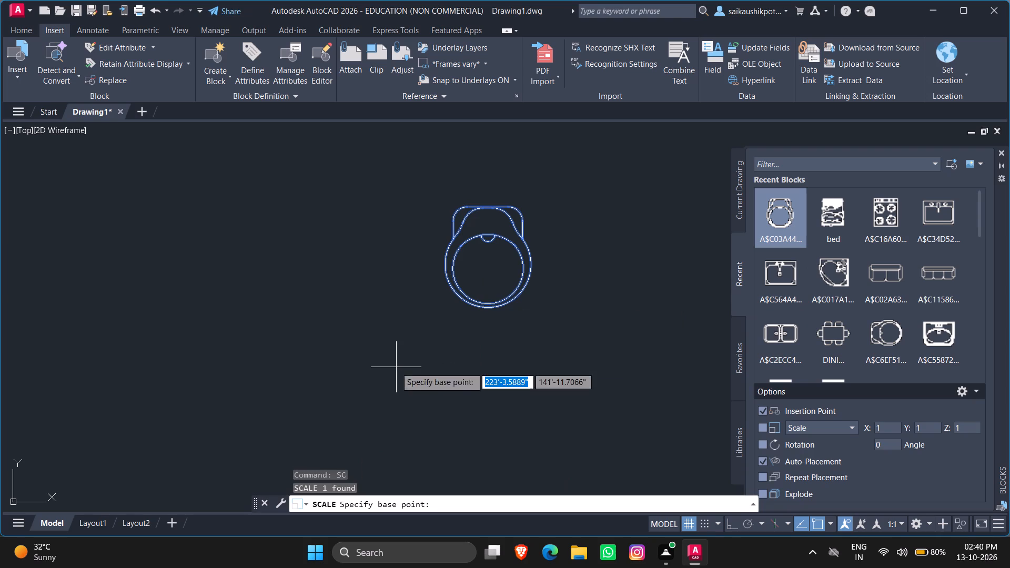
{"action": "left_click", "coordinate": [474, 295]}
{"action": "scroll", "coordinate": [405, 352], "scroll_direction": "down", "scroll_amount": 9}
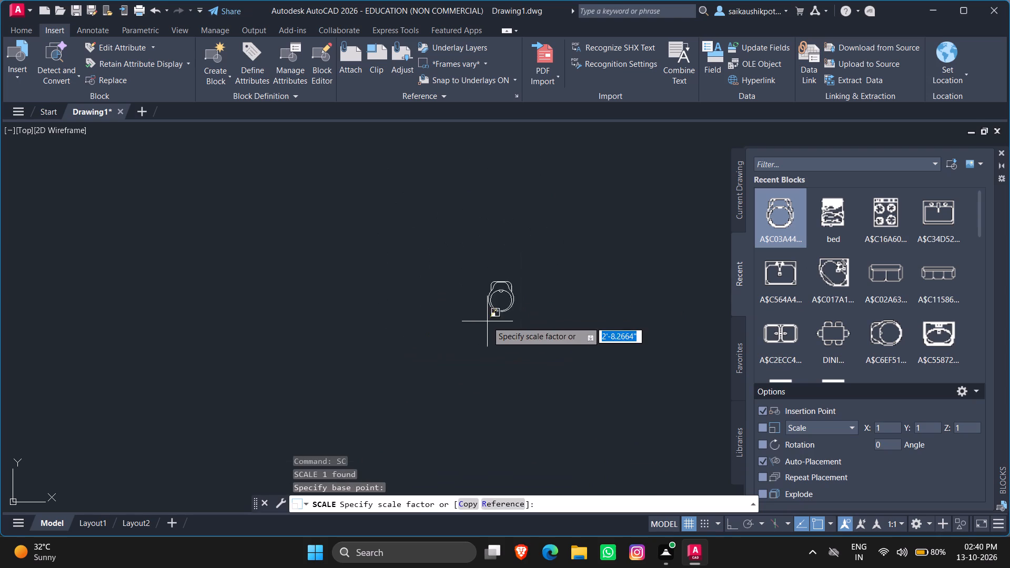
{"action": "scroll", "coordinate": [487, 321], "scroll_direction": "down", "scroll_amount": 7}
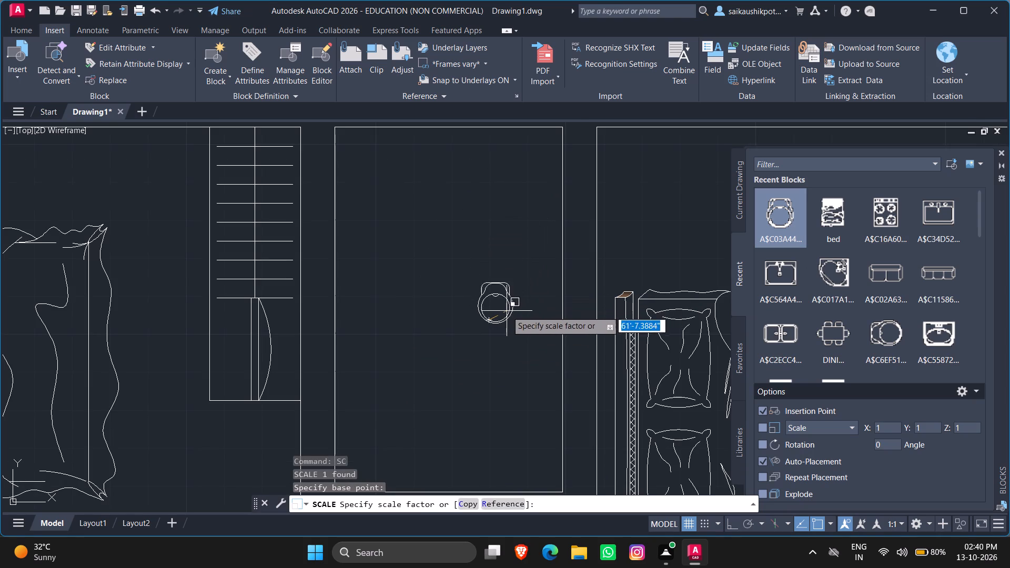
{"action": "left_click", "coordinate": [529, 295]}
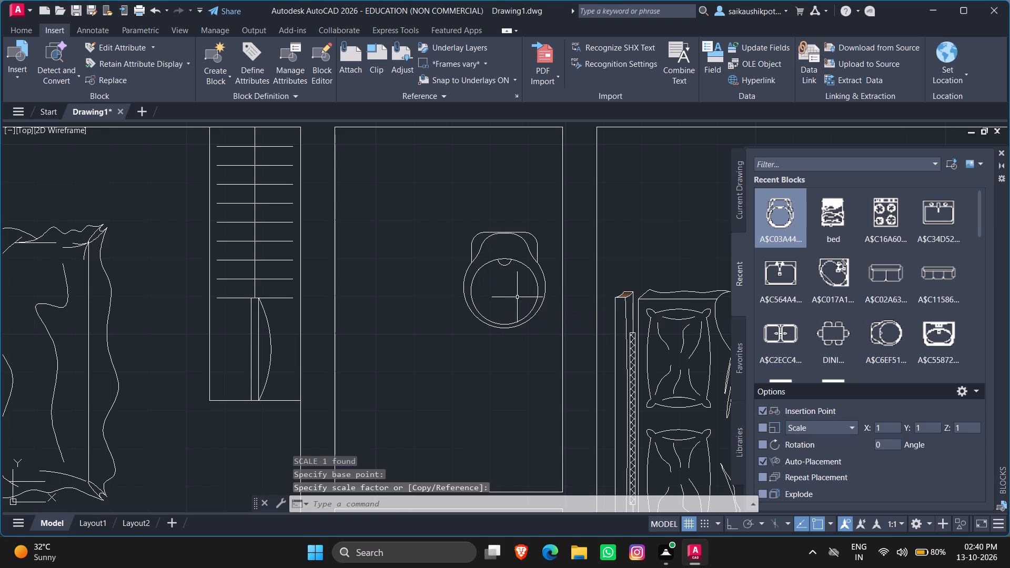
Rotate the toilet 90° clockwise with ortho on, about the notch on its seat, so the tank faces the right wall.
{"action": "left_click_drag", "start_coordinate": [504, 301], "coordinate": [502, 306]}
{"action": "left_click", "coordinate": [470, 340]}
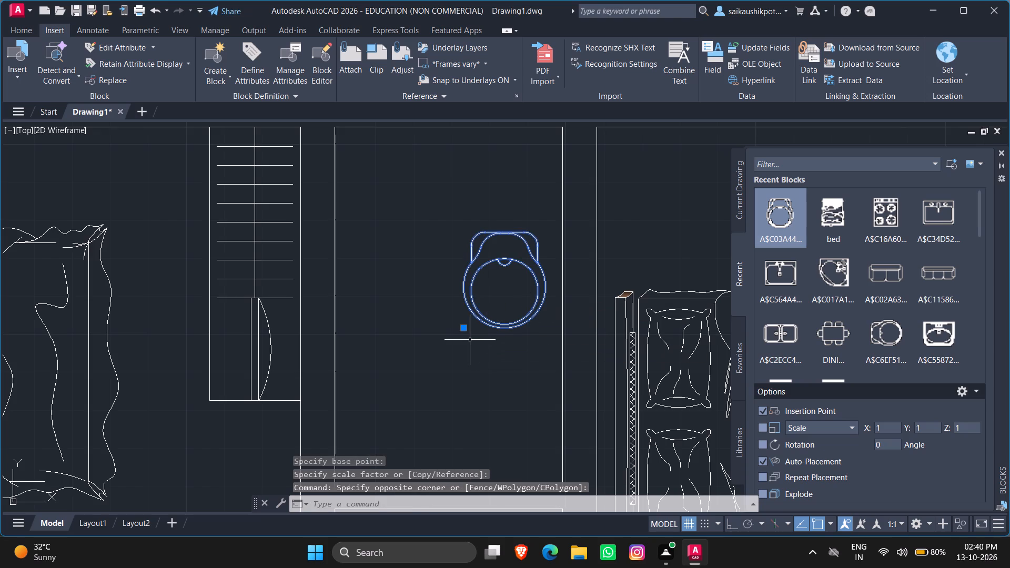
{"action": "type", "text": "RO"}
{"action": "key", "text": "Return"}
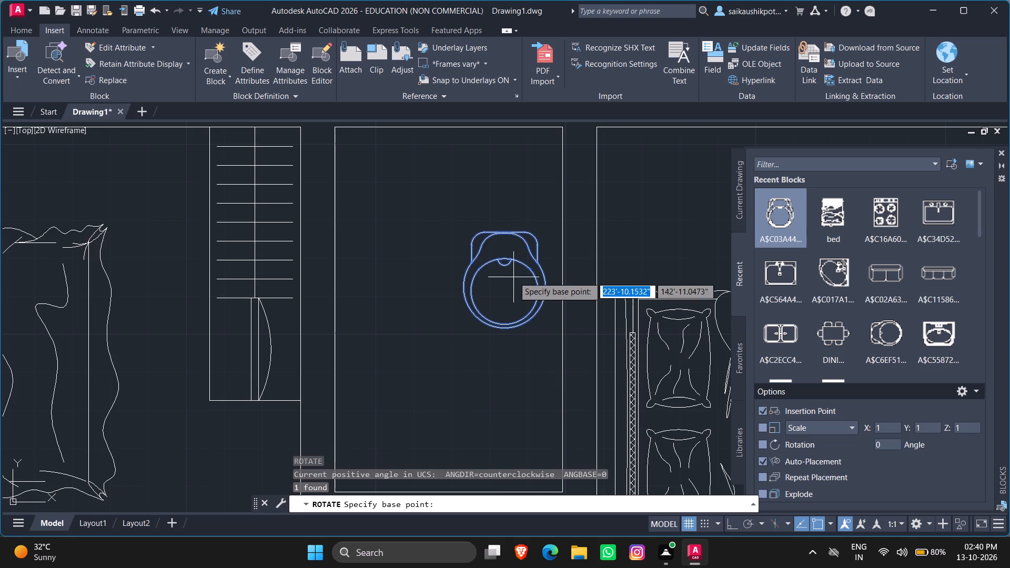
{"action": "left_click", "coordinate": [504, 260]}
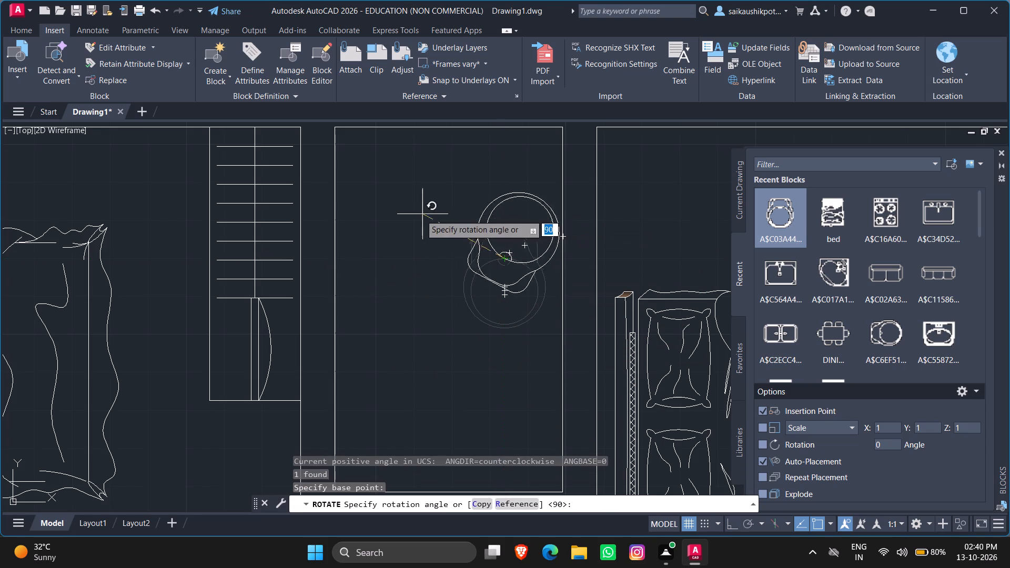
{"action": "key", "text": "F8"}
{"action": "left_click", "coordinate": [429, 397]}
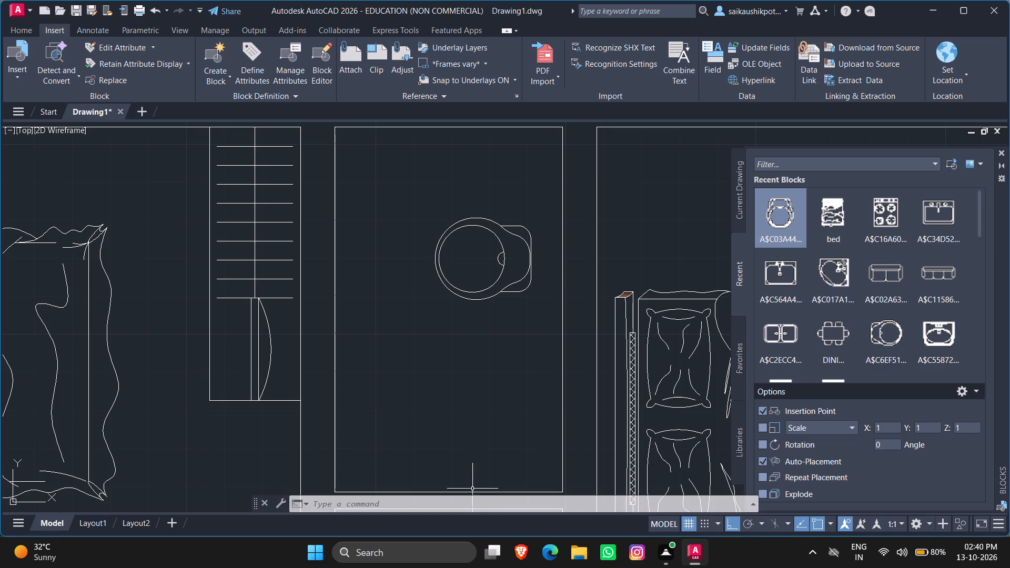
{"action": "key", "text": "Escape"}
{"action": "key", "text": "Escape"}
{"action": "key", "text": "Escape"}
{"action": "key", "text": "Escape"}
{"action": "key", "text": "Escape"}
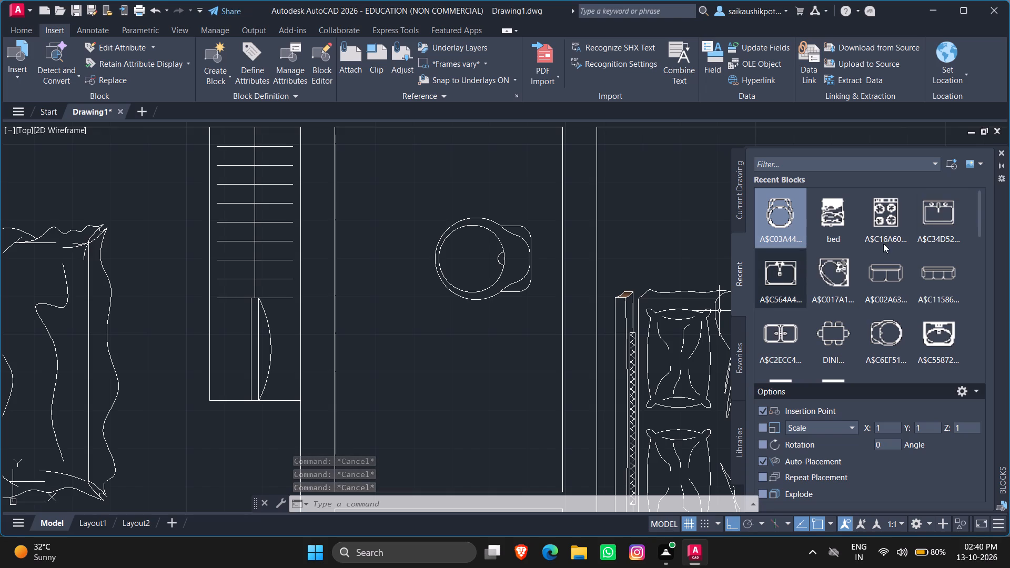
Insert the recent single-bowl sink block A$C564A4… below the toilet in the small room.
{"action": "left_click", "coordinate": [929, 230]}
{"action": "key", "text": "Escape"}
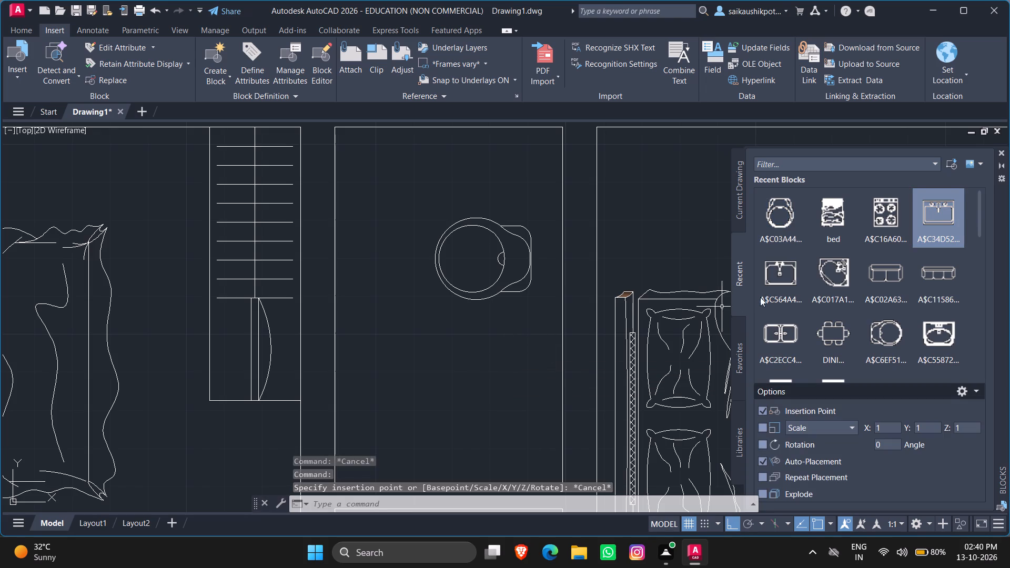
{"action": "left_click", "coordinate": [796, 284]}
{"action": "scroll", "coordinate": [451, 402], "scroll_direction": "up", "scroll_amount": 2}
{"action": "scroll", "coordinate": [451, 402], "scroll_direction": "down", "scroll_amount": 1}
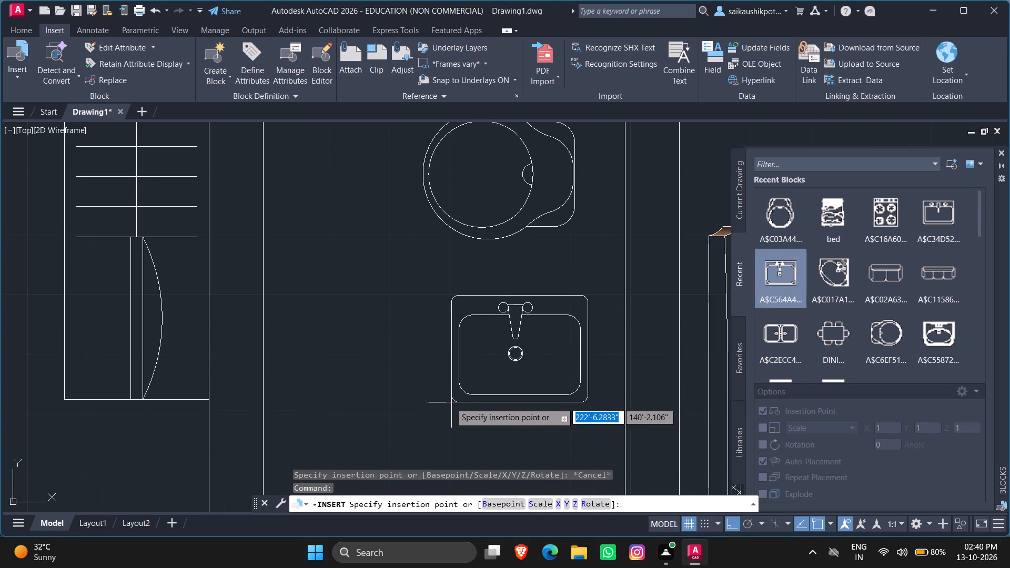
{"action": "left_click", "coordinate": [435, 411]}
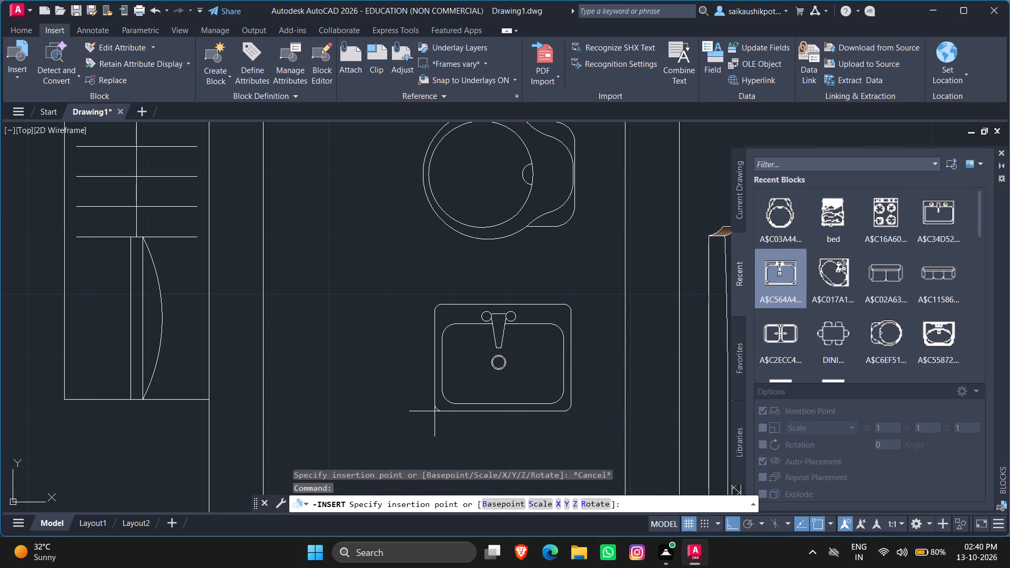
Rotate the sink 90° clockwise about its lower-left corner so the tap faces the right wall.
{"action": "left_click_drag", "start_coordinate": [471, 367], "coordinate": [466, 371]}
{"action": "left_click", "coordinate": [420, 405]}
{"action": "type", "text": "RO"}
{"action": "key", "text": "Return"}
{"action": "left_click", "coordinate": [434, 406]}
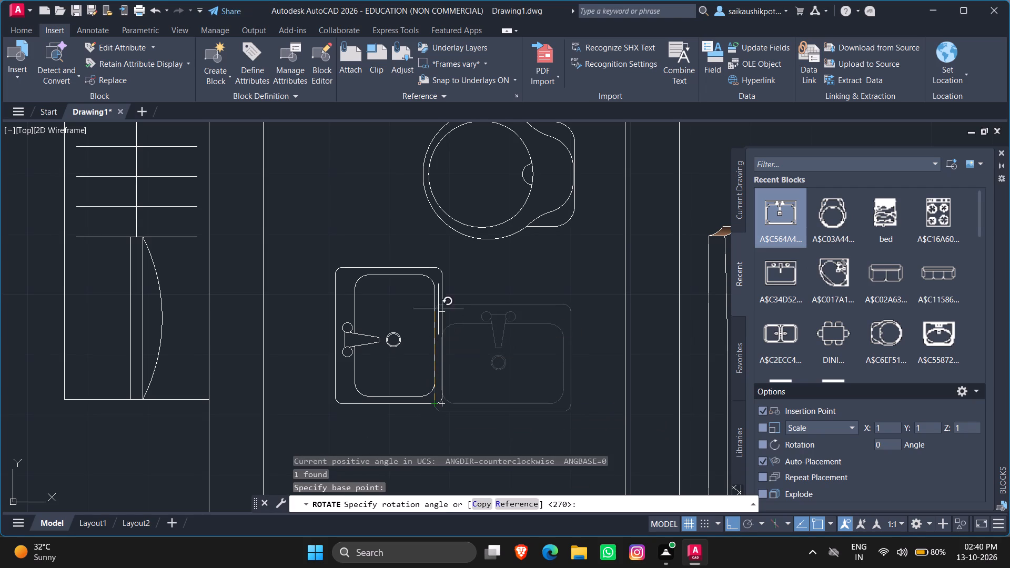
{"action": "scroll", "coordinate": [542, 323], "scroll_direction": "down", "scroll_amount": 2}
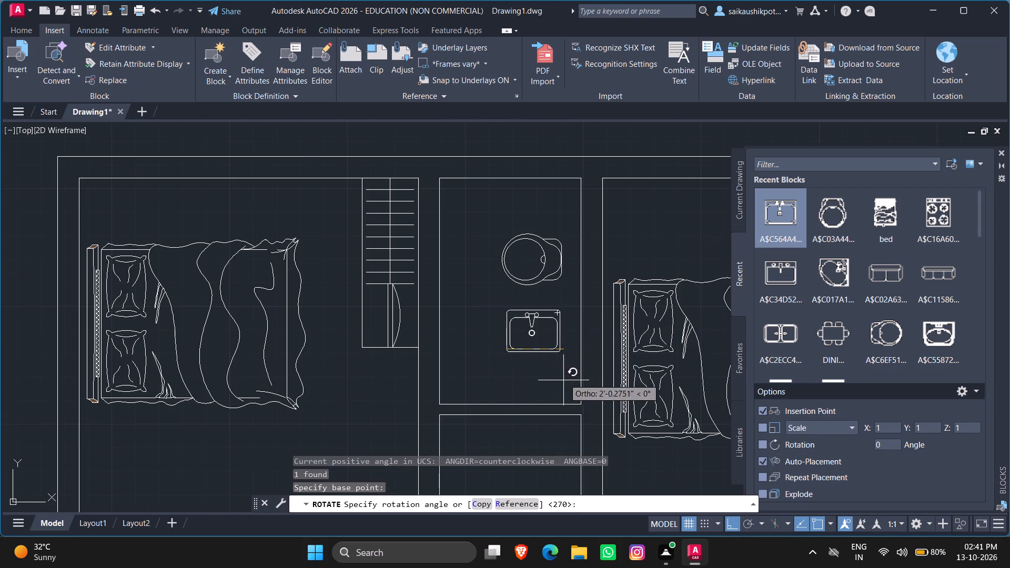
{"action": "left_click", "coordinate": [503, 454]}
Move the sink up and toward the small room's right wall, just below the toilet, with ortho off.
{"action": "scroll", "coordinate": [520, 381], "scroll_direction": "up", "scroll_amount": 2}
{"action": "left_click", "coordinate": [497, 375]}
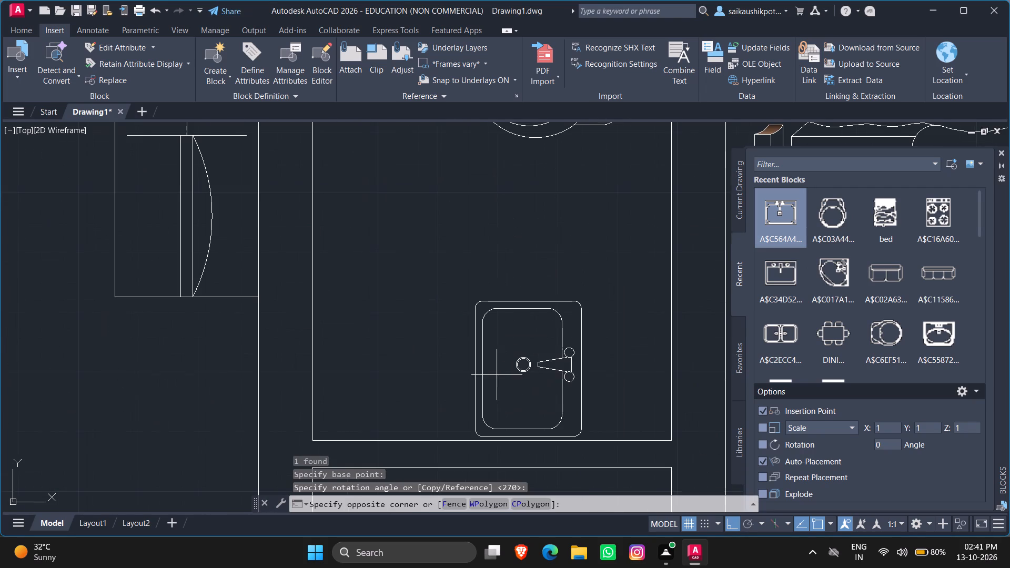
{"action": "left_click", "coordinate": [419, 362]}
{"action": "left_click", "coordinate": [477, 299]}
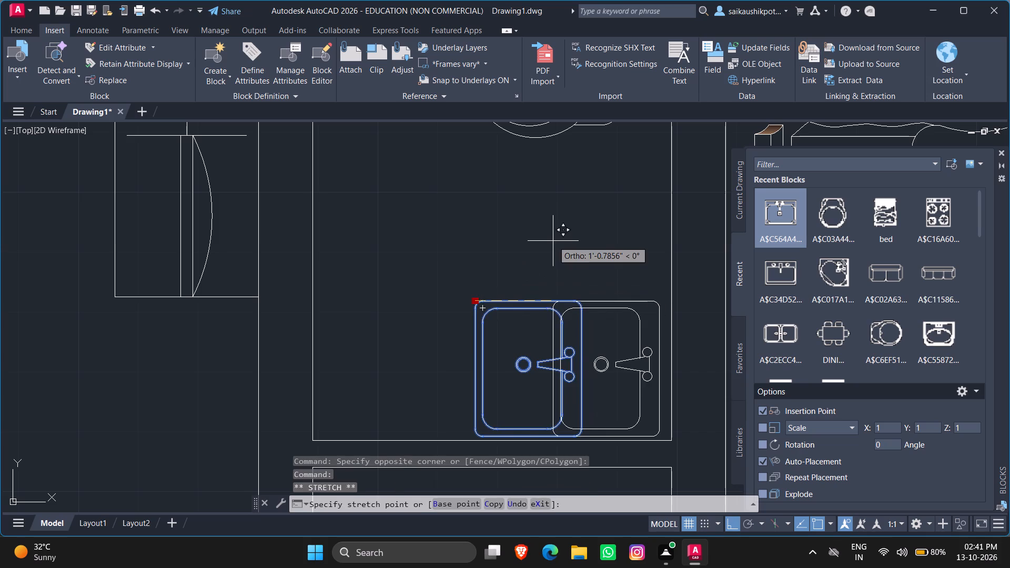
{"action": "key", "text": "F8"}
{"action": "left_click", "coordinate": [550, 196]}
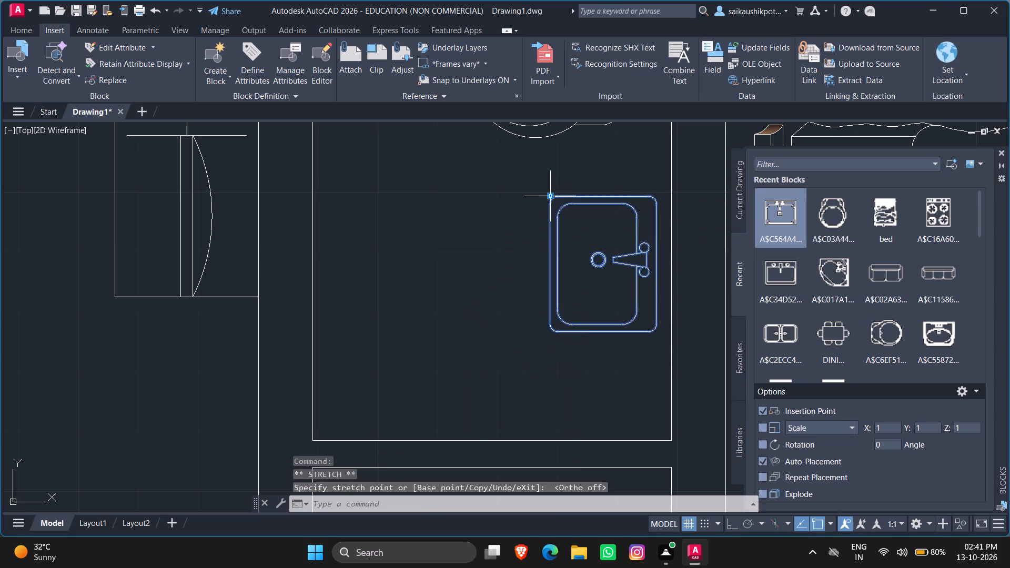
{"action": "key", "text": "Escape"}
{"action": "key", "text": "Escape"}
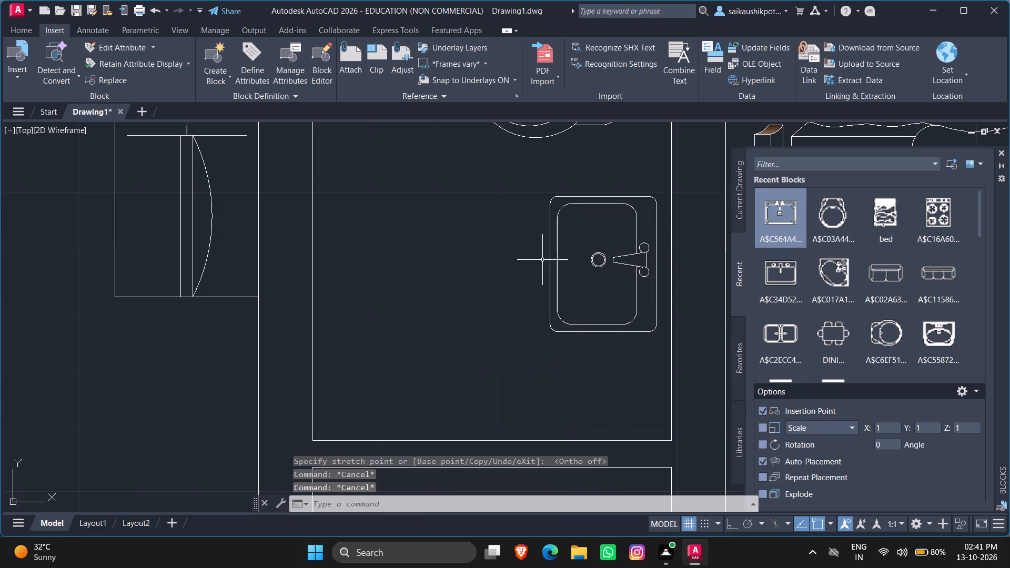
Move the sink by its corner grip into the small room's lower-right corner, close to both walls.
{"action": "scroll", "coordinate": [541, 262], "scroll_direction": "down", "scroll_amount": 1}
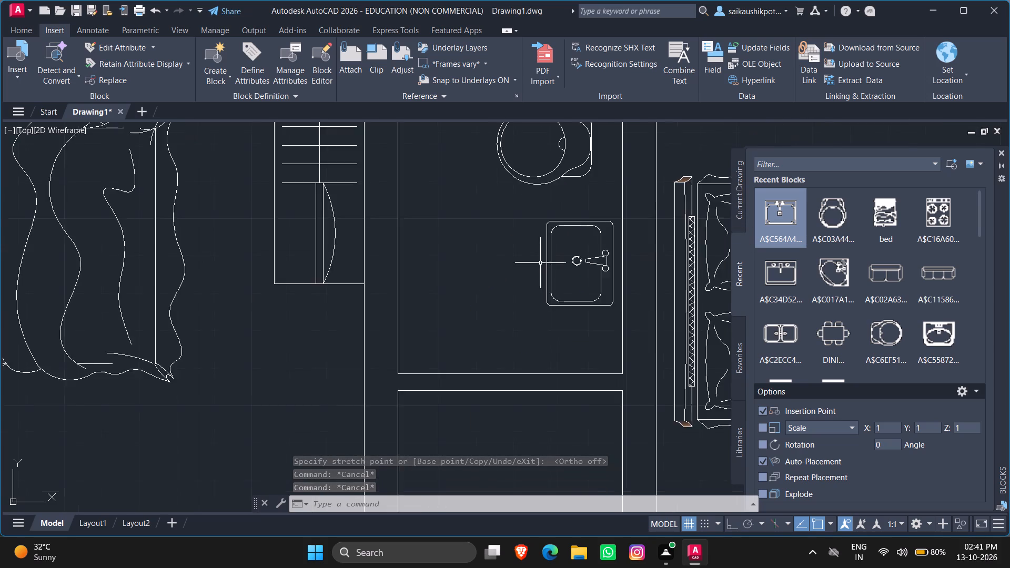
{"action": "scroll", "coordinate": [540, 263], "scroll_direction": "down", "scroll_amount": 1}
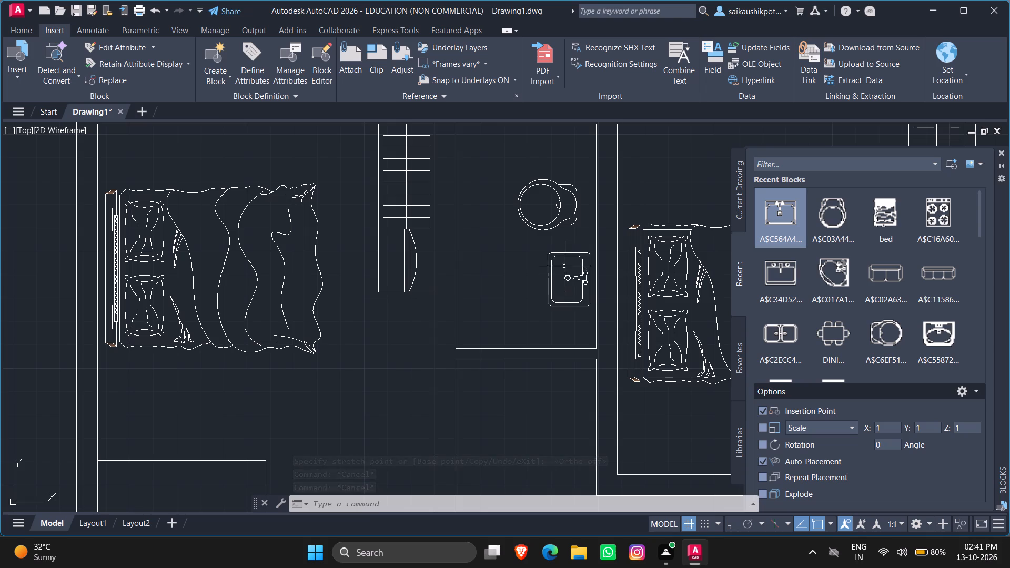
{"action": "scroll", "coordinate": [565, 261], "scroll_direction": "up", "scroll_amount": 1}
{"action": "left_click_drag", "start_coordinate": [557, 299], "coordinate": [554, 305]}
{"action": "left_click", "coordinate": [527, 343]}
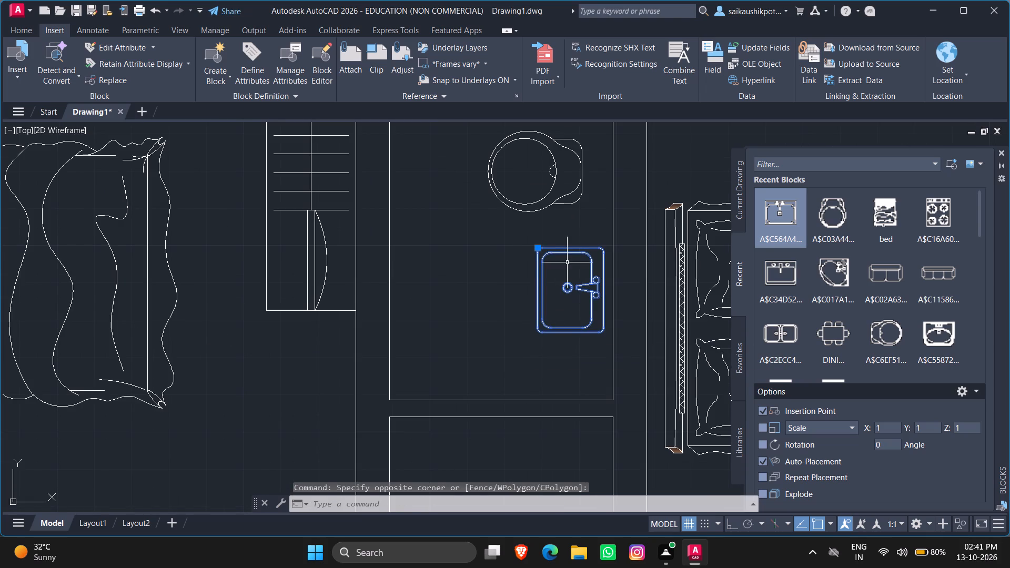
{"action": "left_click", "coordinate": [539, 248]}
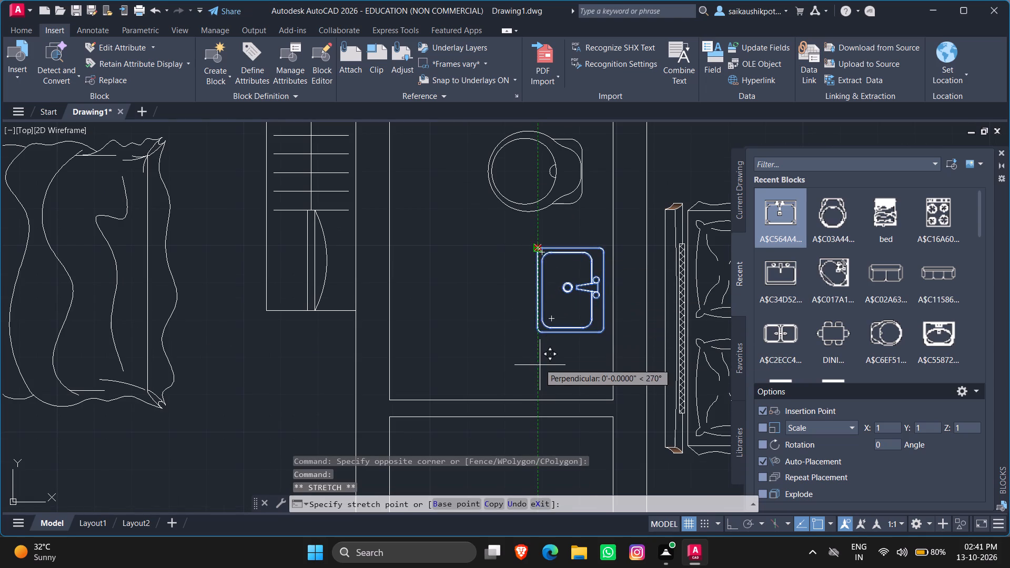
{"action": "scroll", "coordinate": [542, 324], "scroll_direction": "up", "scroll_amount": 1}
{"action": "key", "text": "F8"}
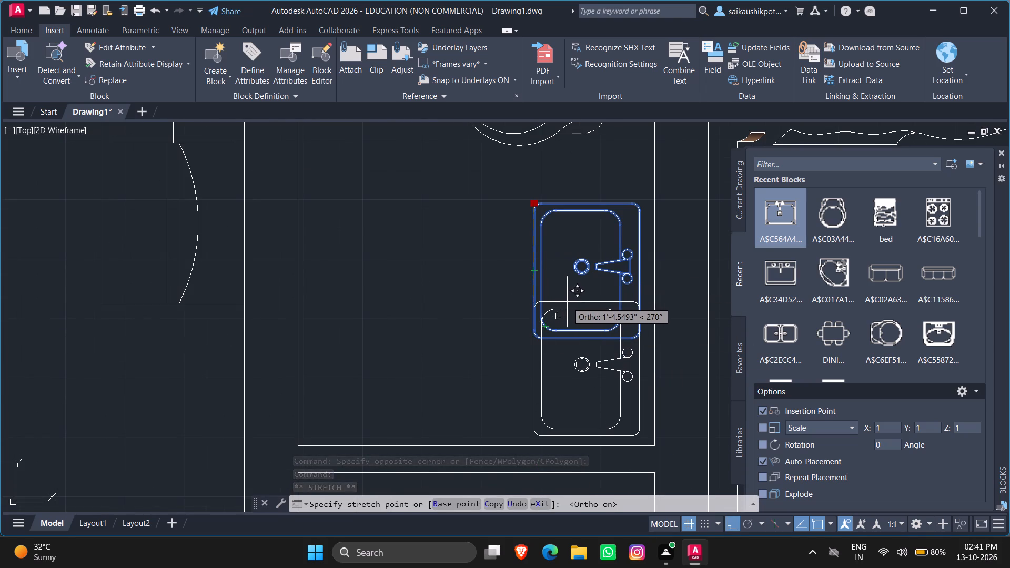
{"action": "key", "text": "F8"}
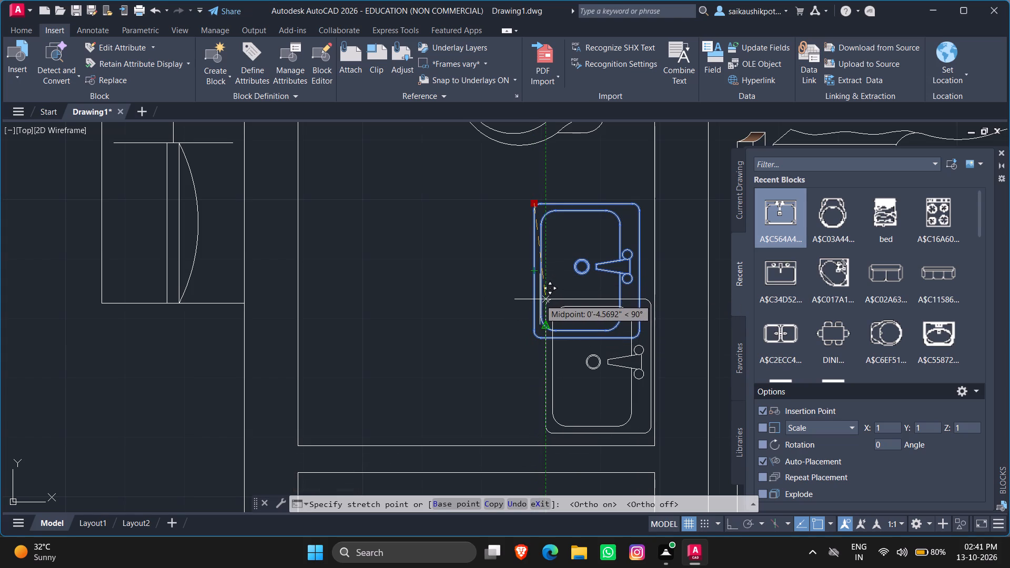
{"action": "left_click", "coordinate": [540, 299]}
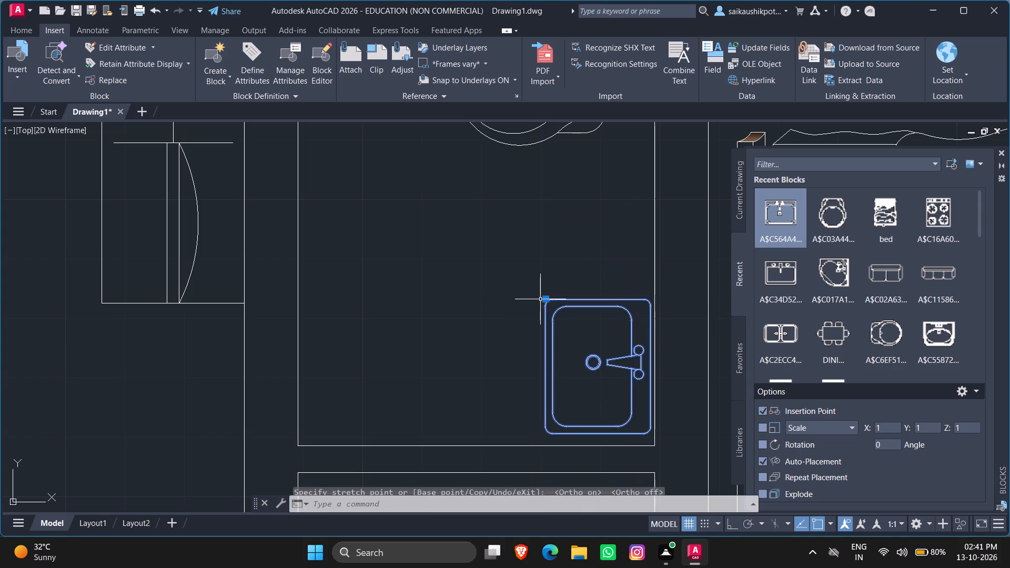
{"action": "key", "text": "Escape"}
{"action": "key", "text": "Escape"}
Move the toilet down and right so its tank sits near the right wall, just above the sink.
{"action": "scroll", "coordinate": [542, 275], "scroll_direction": "down", "scroll_amount": 2}
{"action": "scroll", "coordinate": [539, 280], "scroll_direction": "up", "scroll_amount": 2}
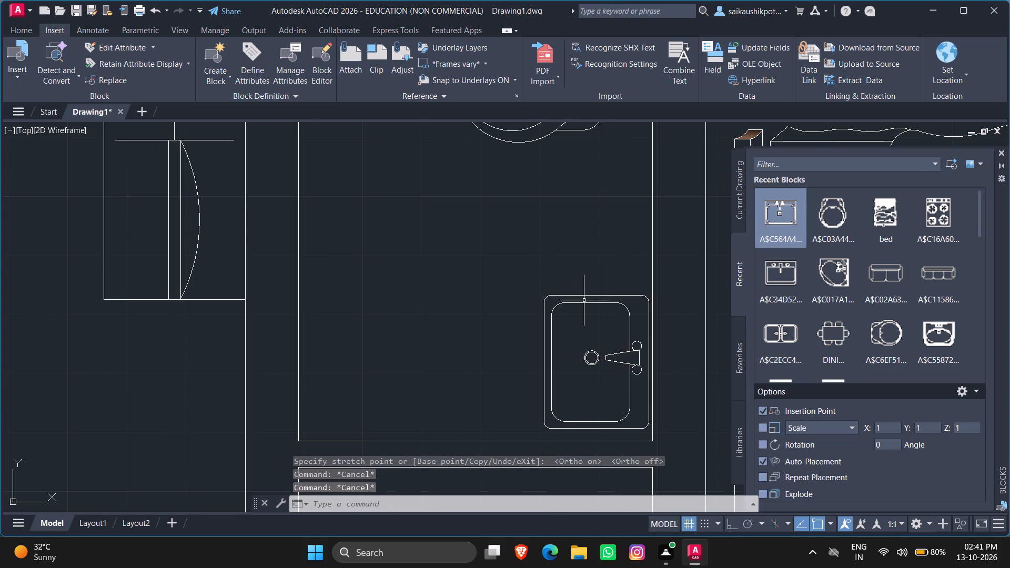
{"action": "scroll", "coordinate": [584, 306], "scroll_direction": "down", "scroll_amount": 3}
{"action": "scroll", "coordinate": [579, 246], "scroll_direction": "up", "scroll_amount": 3}
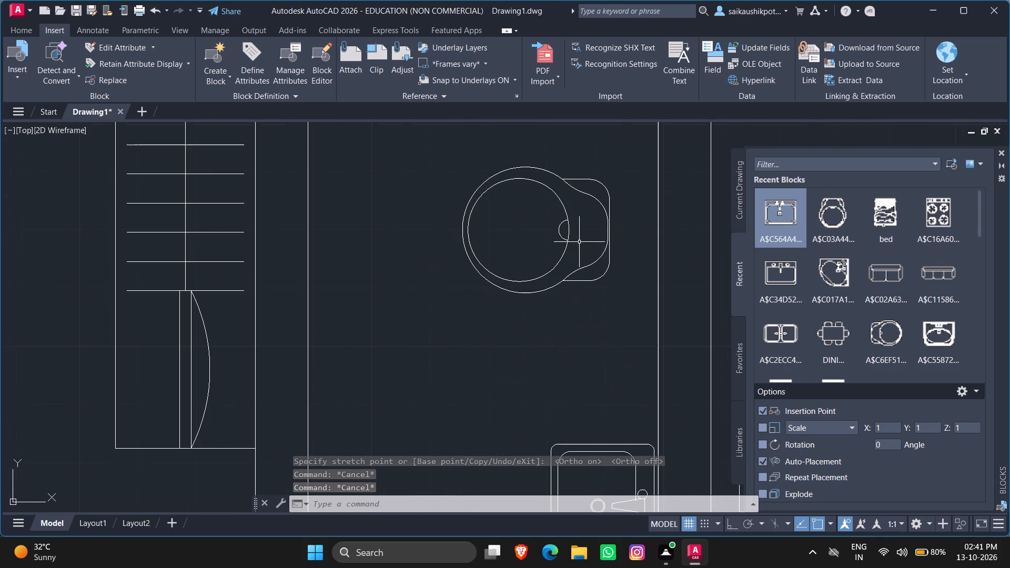
{"action": "left_click", "coordinate": [584, 249]}
{"action": "left_click", "coordinate": [554, 293]}
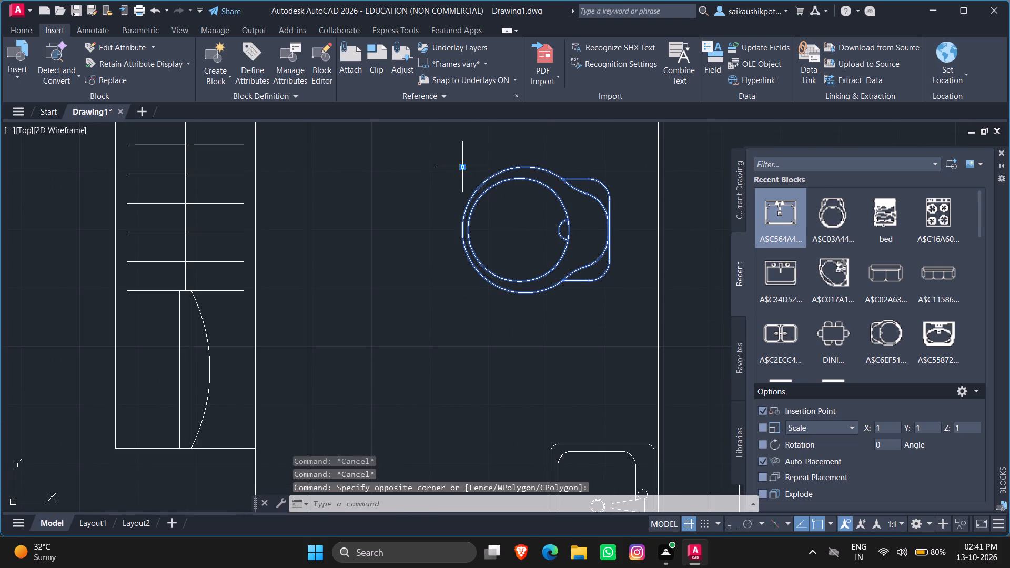
{"action": "left_click", "coordinate": [463, 167]}
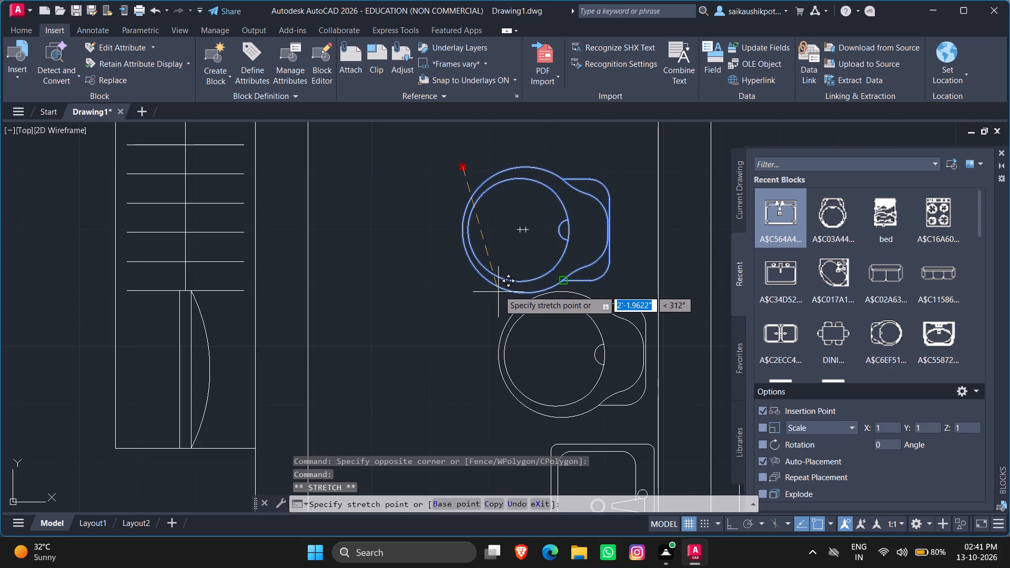
{"action": "left_click", "coordinate": [502, 260]}
{"action": "key", "text": "Escape"}
{"action": "key", "text": "Escape"}
{"action": "key", "text": "Escape"}
{"action": "key", "text": "Escape"}
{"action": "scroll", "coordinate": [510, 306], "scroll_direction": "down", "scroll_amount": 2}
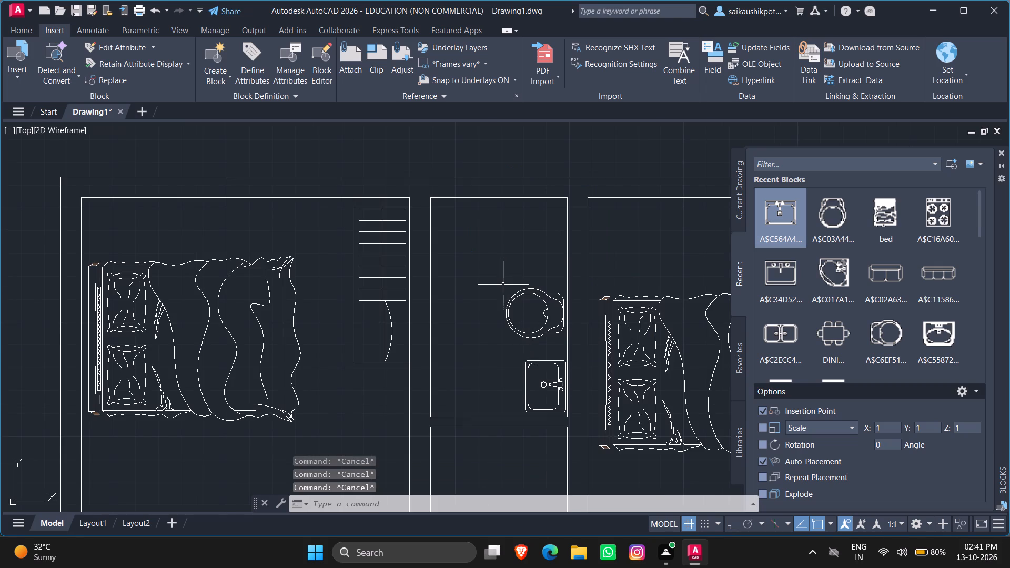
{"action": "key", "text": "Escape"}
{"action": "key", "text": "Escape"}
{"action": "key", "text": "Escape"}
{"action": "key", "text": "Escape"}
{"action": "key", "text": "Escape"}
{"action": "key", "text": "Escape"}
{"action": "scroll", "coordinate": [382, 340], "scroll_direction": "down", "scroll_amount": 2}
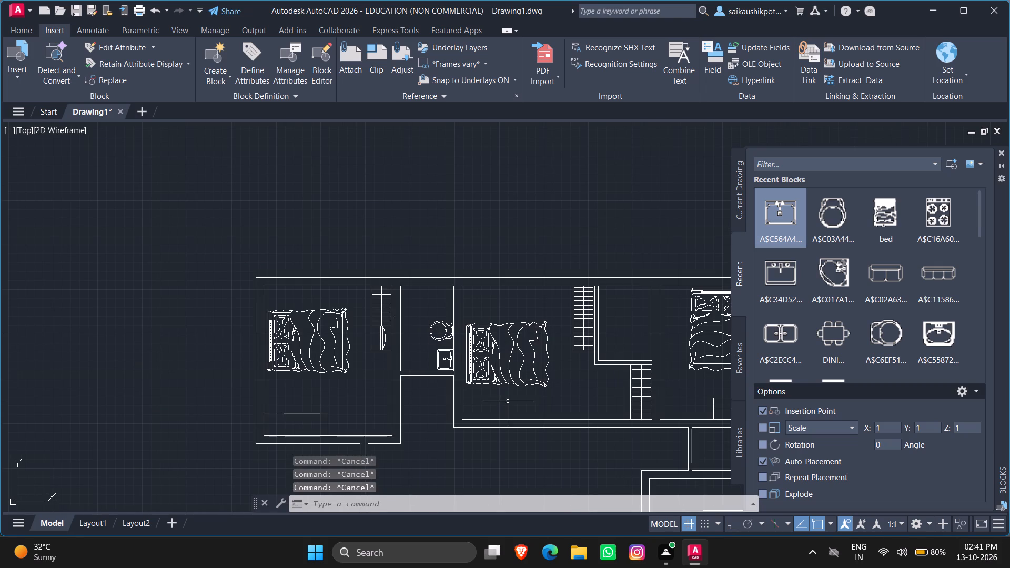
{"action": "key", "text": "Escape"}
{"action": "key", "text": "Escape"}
Copy the toilet and sink together into the other small upper room, with the sink near its lower-right corner.
{"action": "scroll", "coordinate": [317, 369], "scroll_direction": "down", "scroll_amount": 1}
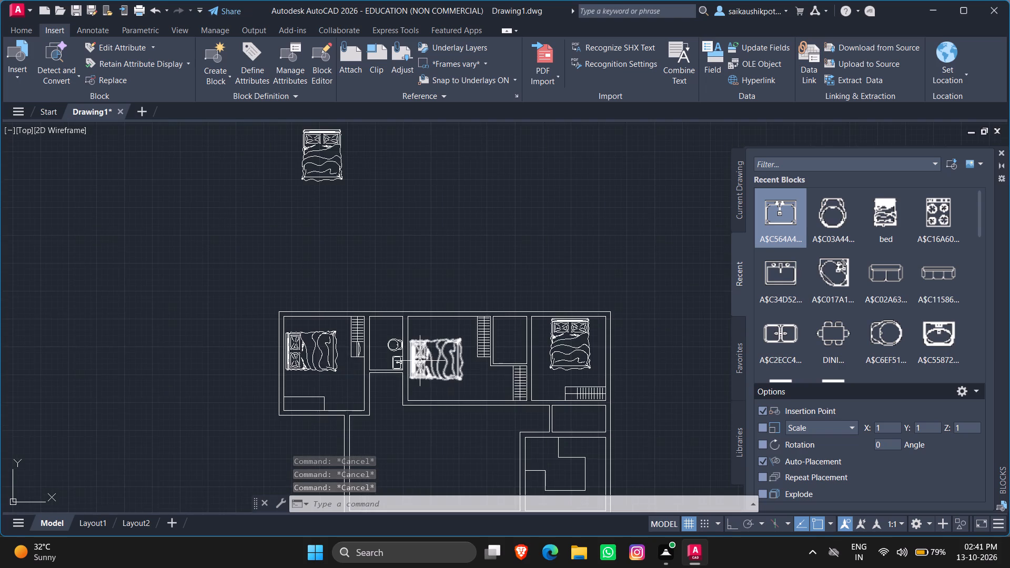
{"action": "scroll", "coordinate": [431, 360], "scroll_direction": "up", "scroll_amount": 1}
{"action": "scroll", "coordinate": [368, 357], "scroll_direction": "up", "scroll_amount": 2}
{"action": "scroll", "coordinate": [372, 368], "scroll_direction": "down", "scroll_amount": 1}
{"action": "left_click", "coordinate": [387, 370]}
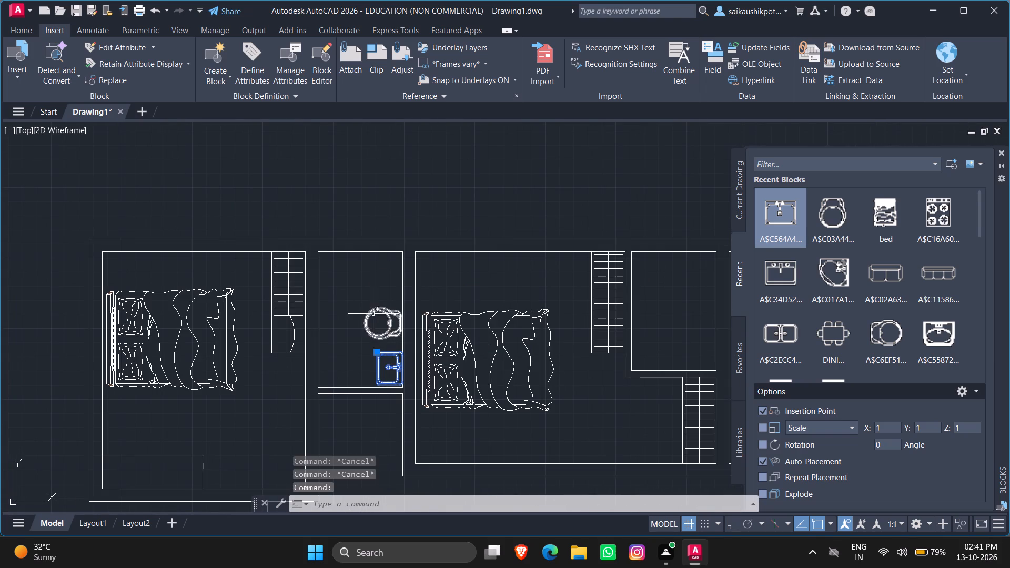
{"action": "left_click", "coordinate": [377, 321]}
{"action": "left_click", "coordinate": [357, 321]}
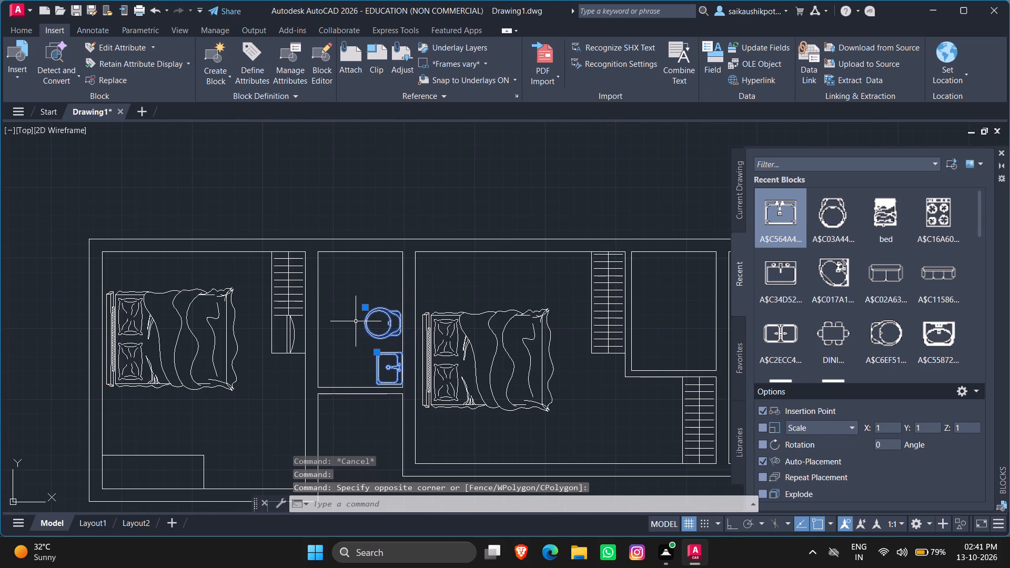
{"action": "key", "text": "ctrl+c"}
{"action": "key", "text": "ctrl+v"}
{"action": "scroll", "coordinate": [281, 341], "scroll_direction": "down", "scroll_amount": 2}
{"action": "scroll", "coordinate": [419, 341], "scroll_direction": "up", "scroll_amount": 1}
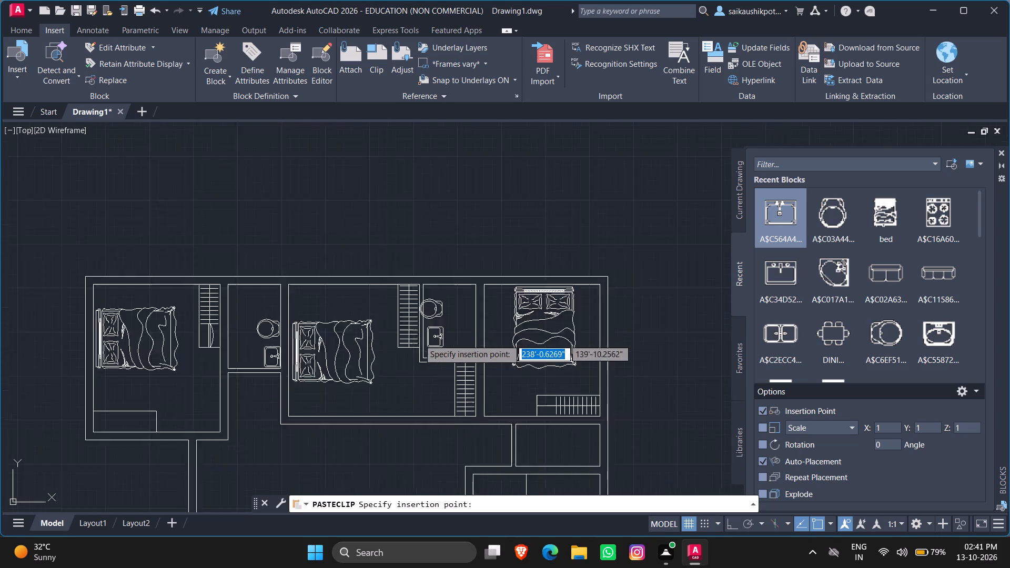
{"action": "scroll", "coordinate": [419, 333], "scroll_direction": "up", "scroll_amount": 2}
{"action": "scroll", "coordinate": [299, 364], "scroll_direction": "down", "scroll_amount": 1}
{"action": "scroll", "coordinate": [417, 397], "scroll_direction": "up", "scroll_amount": 1}
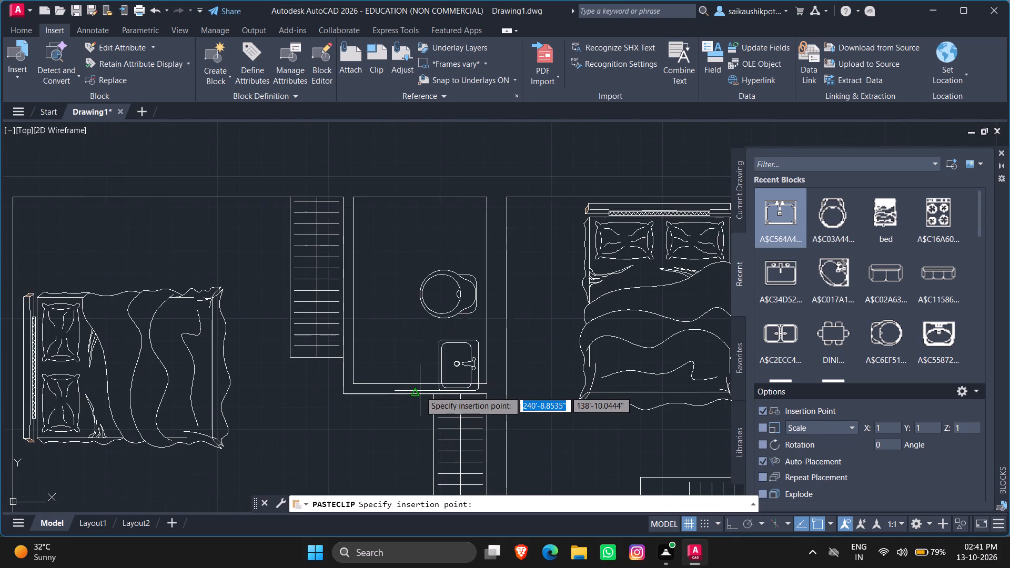
{"action": "scroll", "coordinate": [409, 383], "scroll_direction": "up", "scroll_amount": 3}
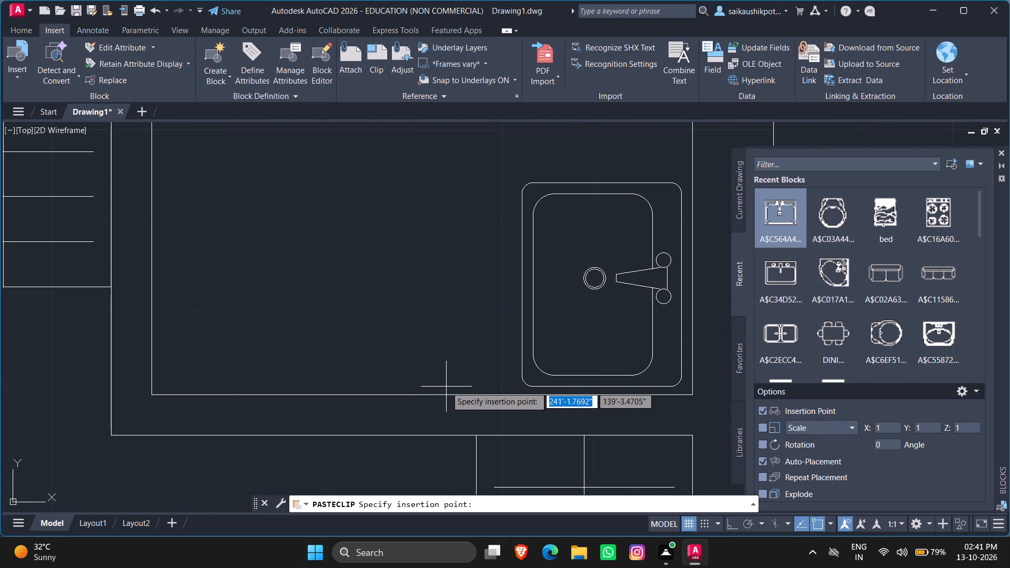
{"action": "left_click", "coordinate": [446, 387]}
Insert the recent six-chair dining table block DINI… in the open space well above the floor plan.
{"action": "scroll", "coordinate": [446, 387], "scroll_direction": "down", "scroll_amount": 2}
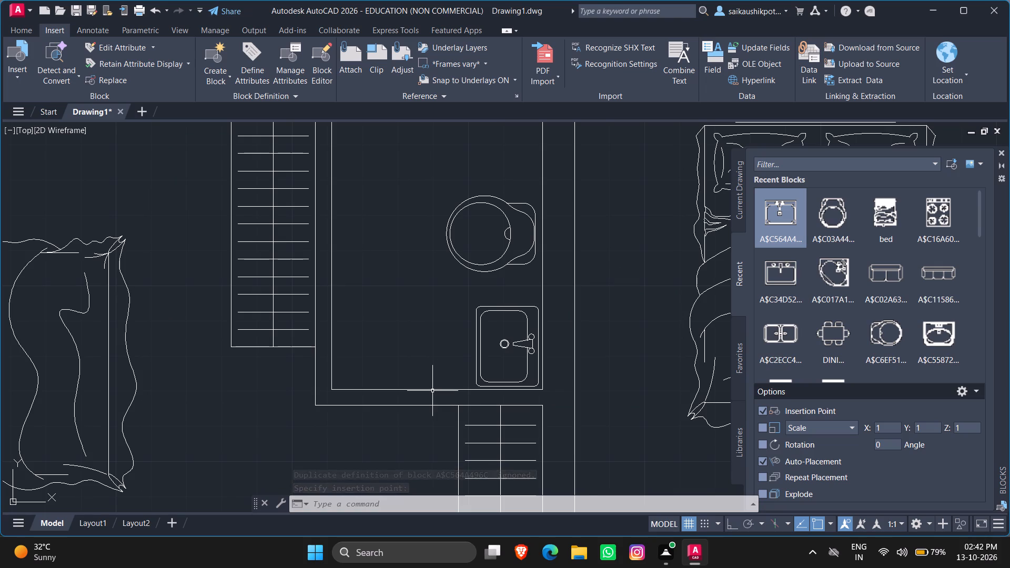
{"action": "scroll", "coordinate": [432, 391], "scroll_direction": "down", "scroll_amount": 3}
{"action": "scroll", "coordinate": [485, 286], "scroll_direction": "down", "scroll_amount": 2}
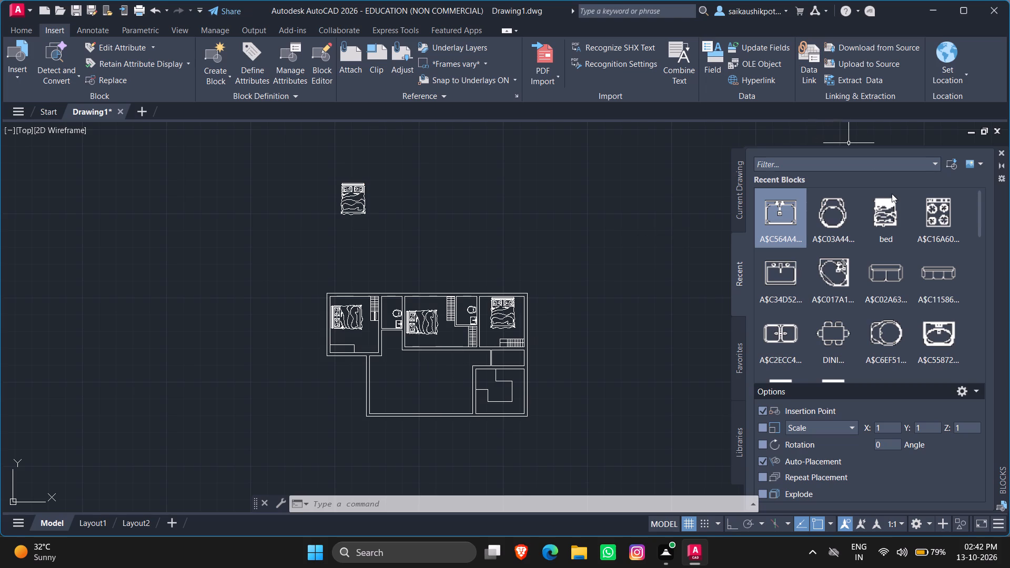
{"action": "key", "text": "Escape"}
{"action": "left_click", "coordinate": [849, 332]}
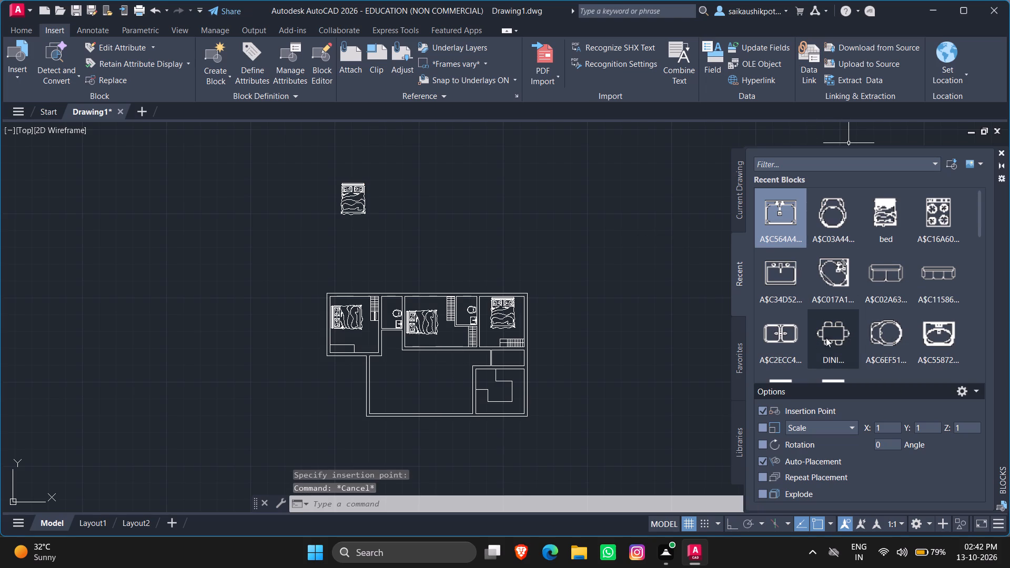
{"action": "scroll", "coordinate": [487, 295], "scroll_direction": "down", "scroll_amount": 3}
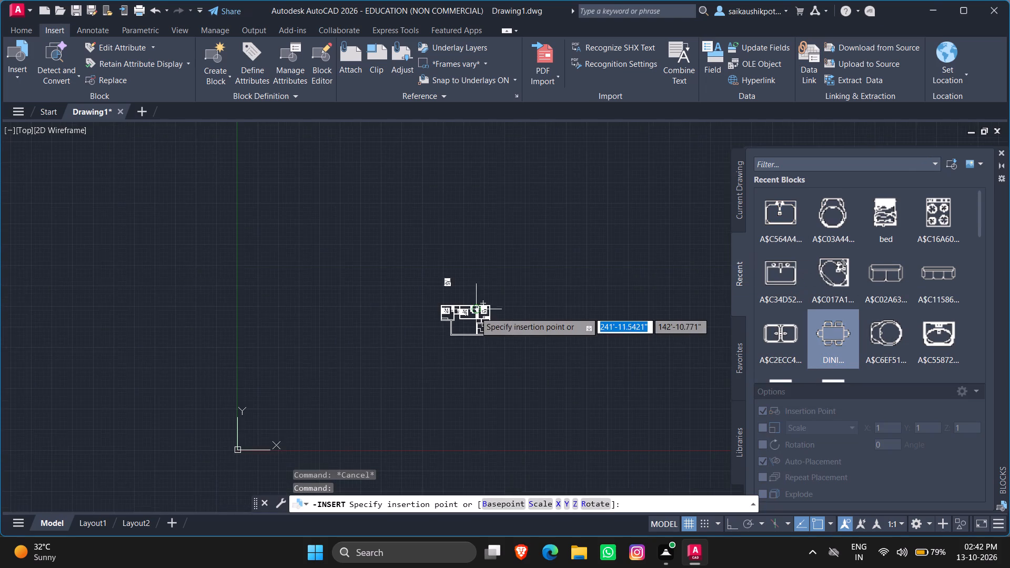
{"action": "scroll", "coordinate": [479, 329], "scroll_direction": "down", "scroll_amount": 2}
{"action": "scroll", "coordinate": [464, 401], "scroll_direction": "down", "scroll_amount": 1}
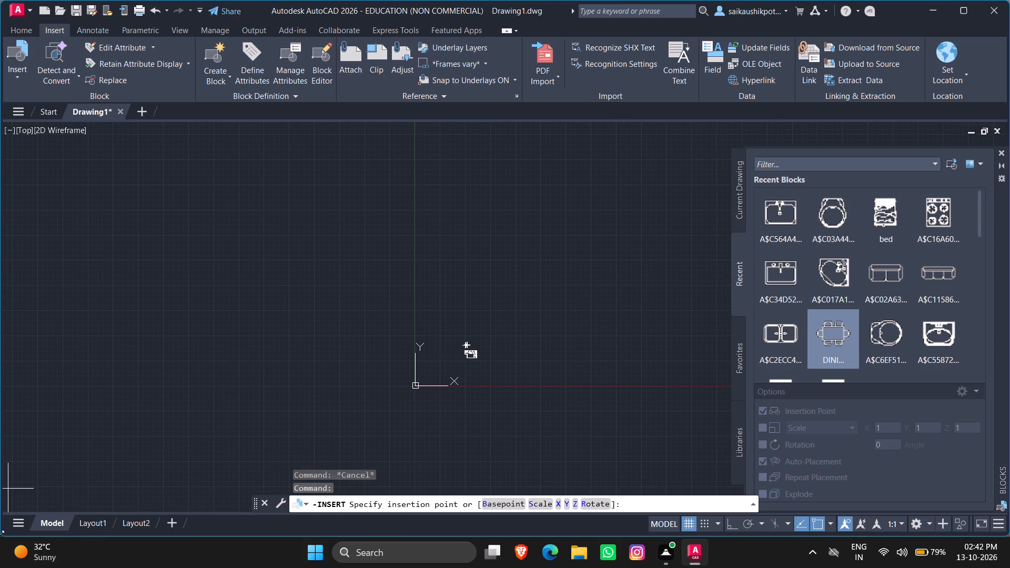
{"action": "scroll", "coordinate": [123, 469], "scroll_direction": "down", "scroll_amount": 2}
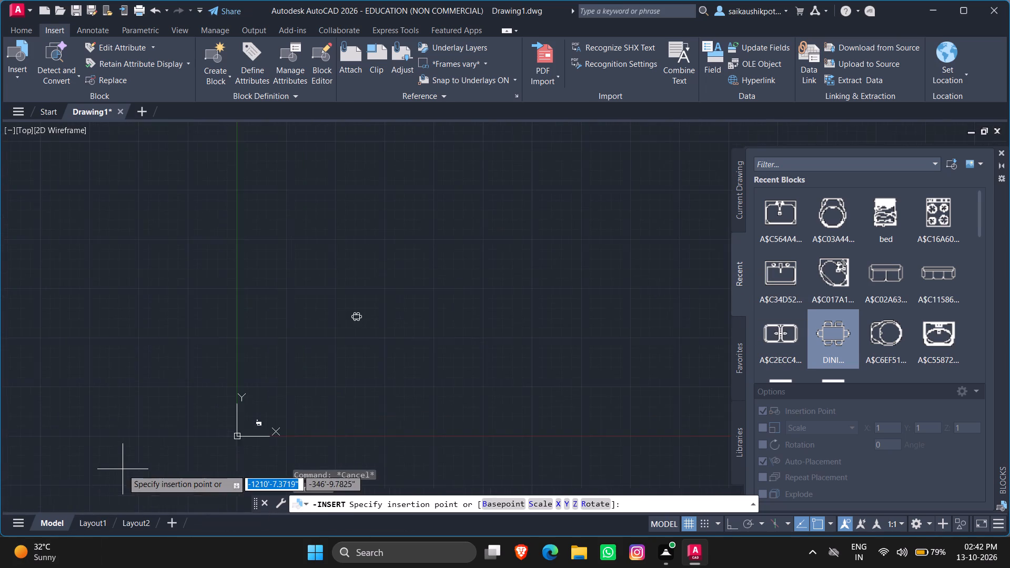
{"action": "scroll", "coordinate": [123, 469], "scroll_direction": "down", "scroll_amount": 1}
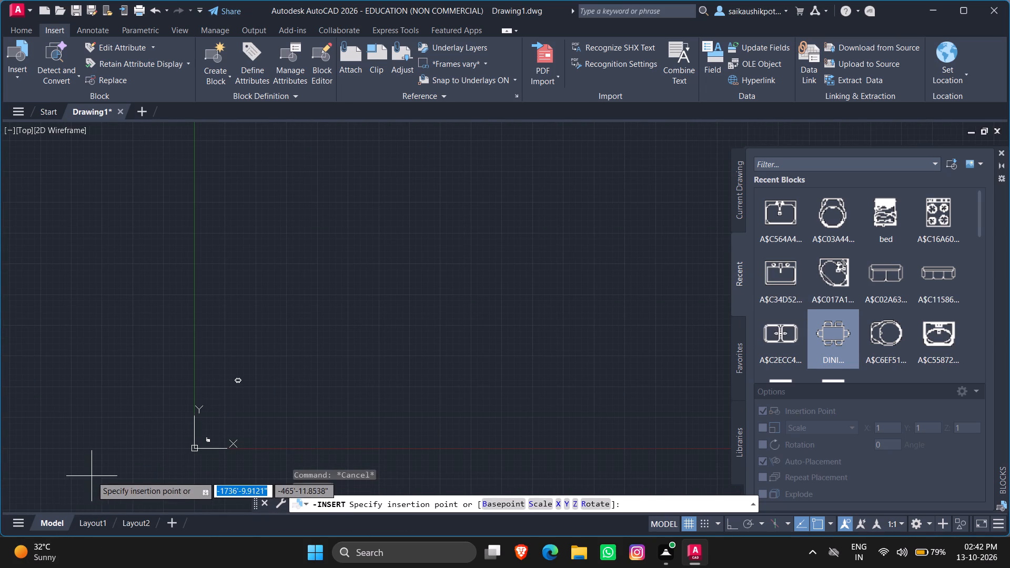
{"action": "left_click", "coordinate": [82, 487]}
Copy the dining table block from the open space above to the area just up and left of the floor plan.
{"action": "scroll", "coordinate": [213, 384], "scroll_direction": "up", "scroll_amount": 2}
{"action": "scroll", "coordinate": [240, 418], "scroll_direction": "up", "scroll_amount": 3}
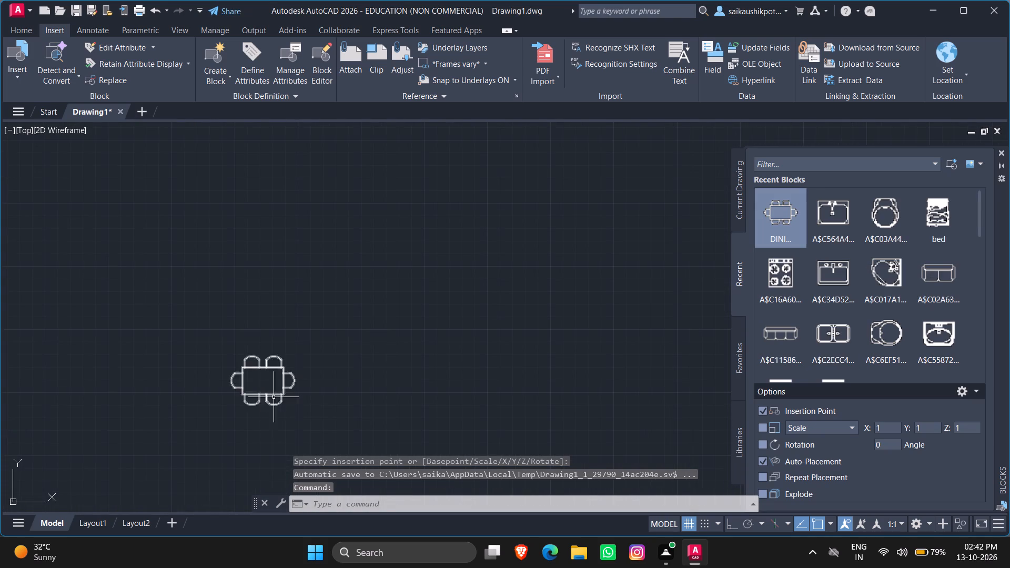
{"action": "left_click_drag", "start_coordinate": [305, 416], "coordinate": [295, 407]}
{"action": "left_click", "coordinate": [238, 354]}
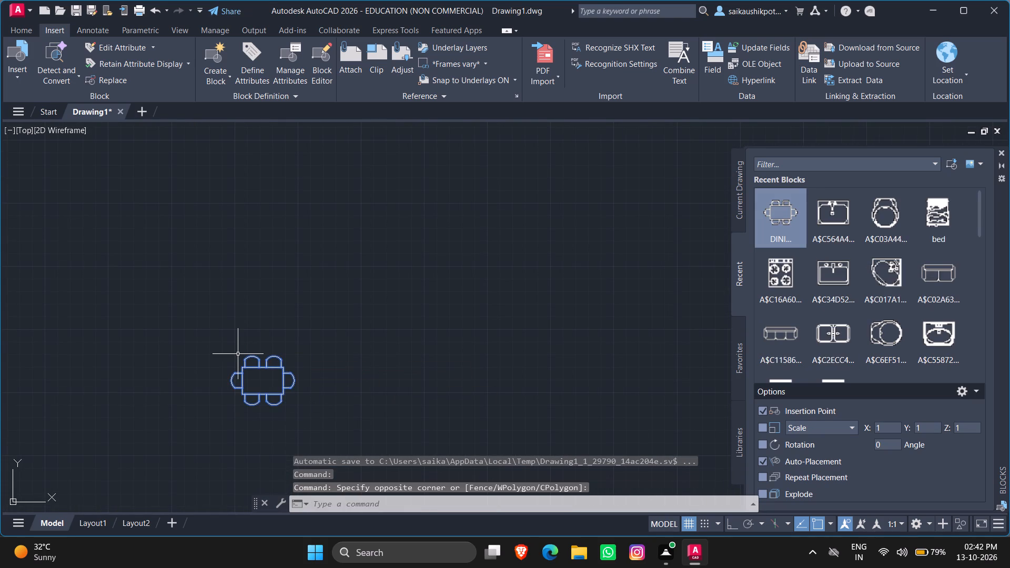
{"action": "key", "text": "ctrl+c"}
{"action": "key", "text": "ctrl+v"}
{"action": "scroll", "coordinate": [456, 259], "scroll_direction": "down", "scroll_amount": 3}
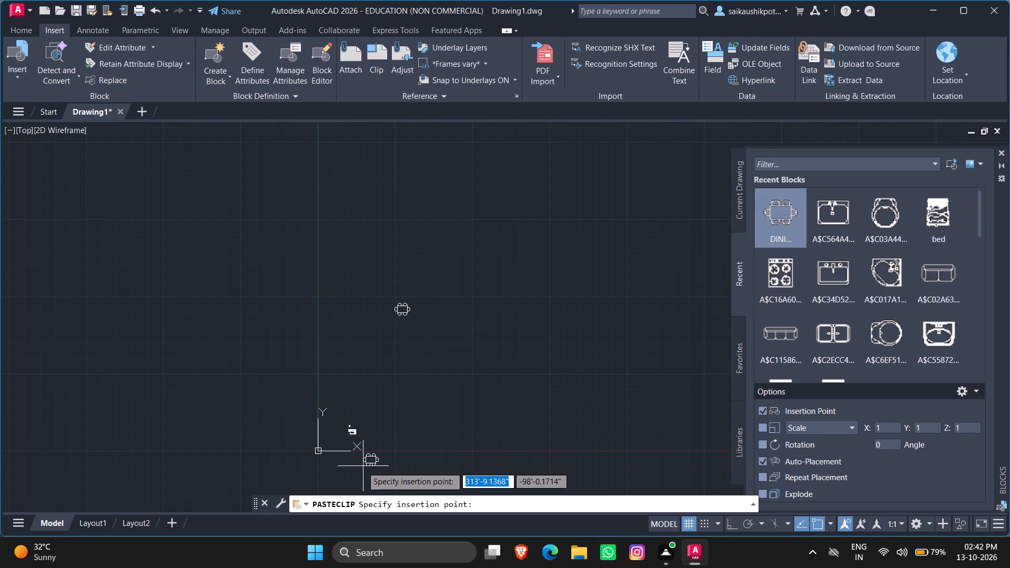
{"action": "scroll", "coordinate": [347, 448], "scroll_direction": "up", "scroll_amount": 3}
{"action": "scroll", "coordinate": [298, 395], "scroll_direction": "up", "scroll_amount": 3}
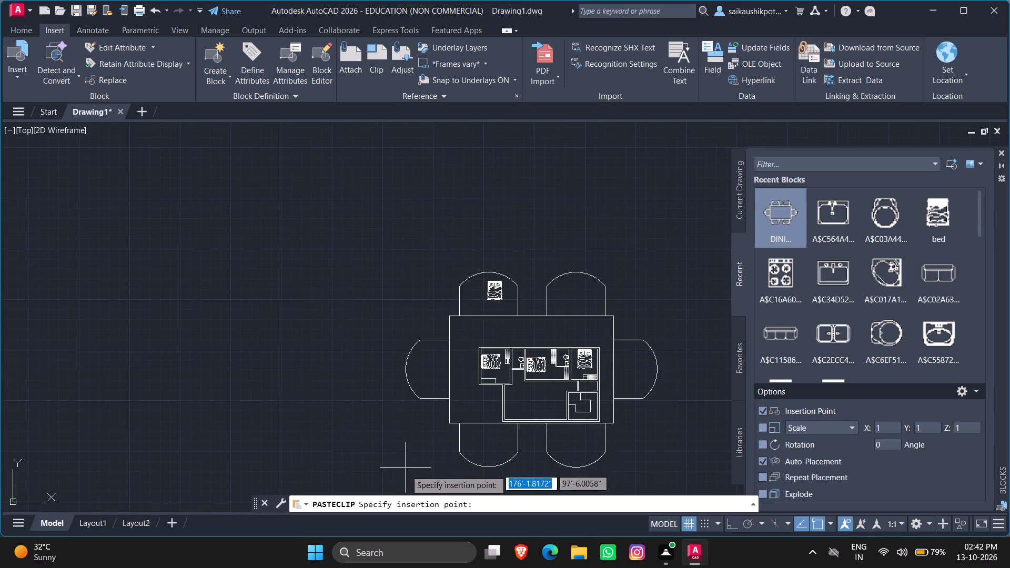
{"action": "left_click", "coordinate": [227, 351]}
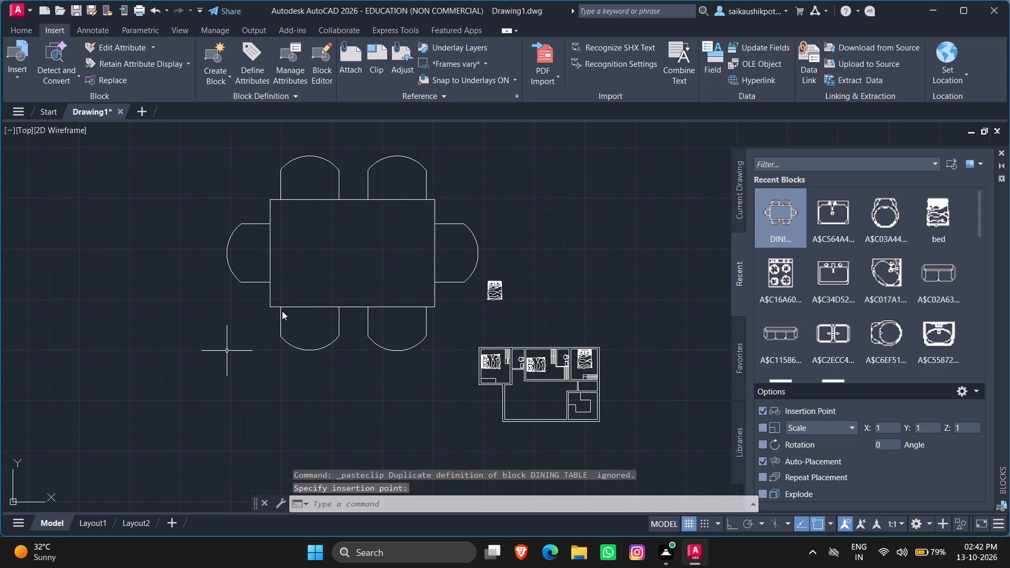
Scale the oversized dining table copy down to a small fraction of its size, using the tabletop's lower-left corner as base point.
{"action": "left_click", "coordinate": [290, 299]}
{"action": "left_click", "coordinate": [247, 350]}
{"action": "type", "text": "SC"}
{"action": "key", "text": "Return"}
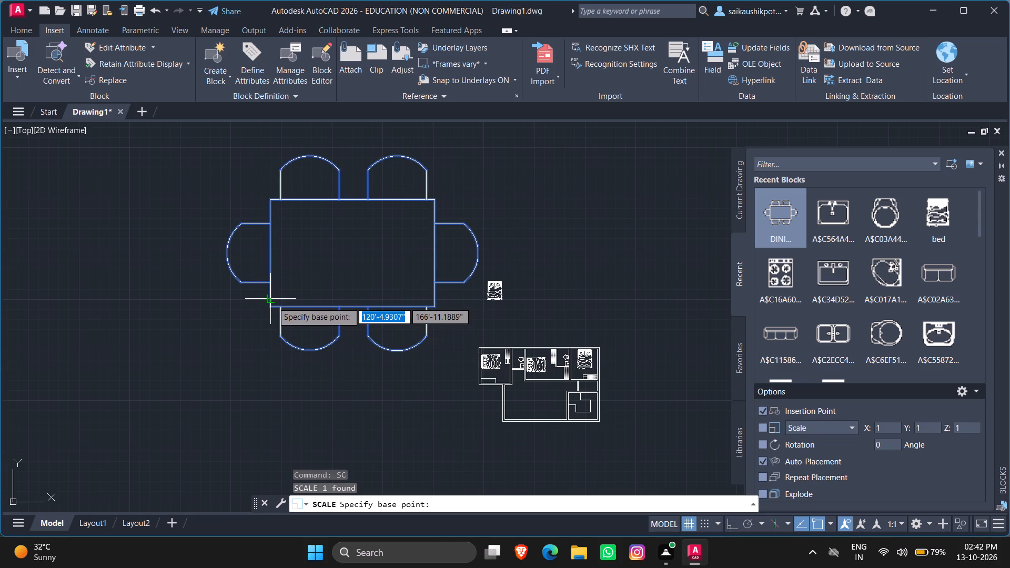
{"action": "left_click", "coordinate": [274, 306]}
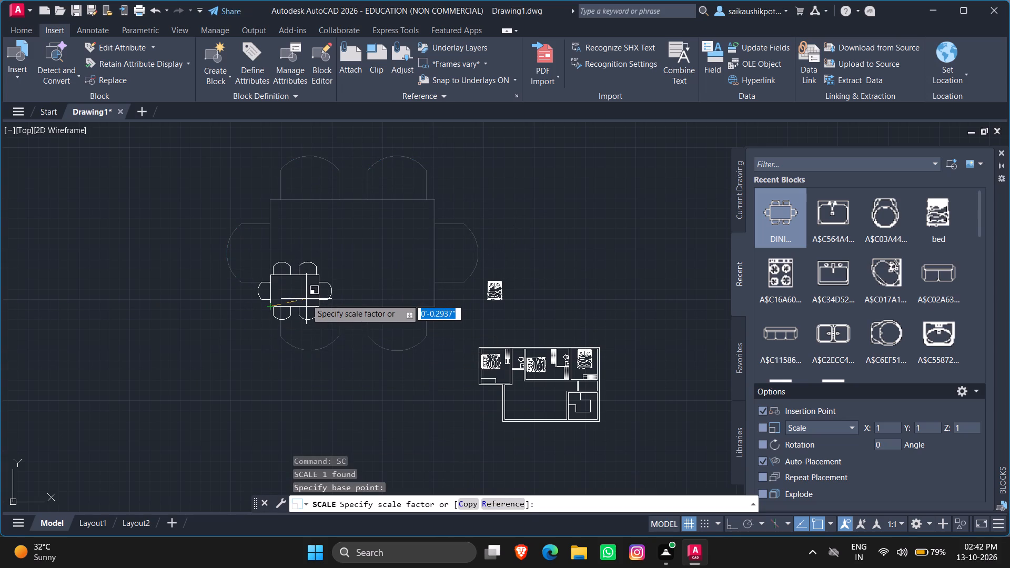
{"action": "scroll", "coordinate": [298, 301], "scroll_direction": "down", "scroll_amount": 2}
{"action": "scroll", "coordinate": [290, 303], "scroll_direction": "up", "scroll_amount": 6}
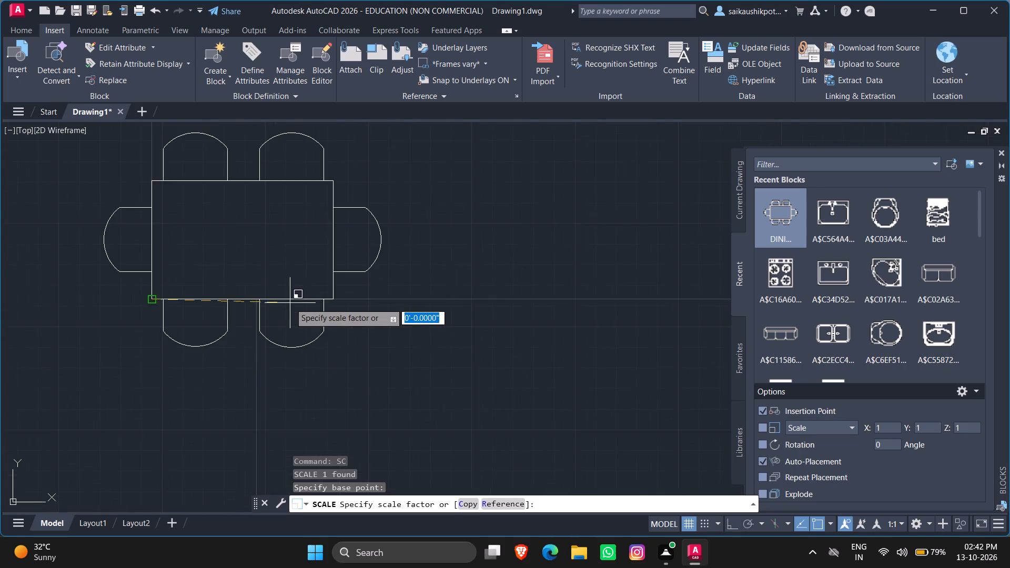
{"action": "scroll", "coordinate": [290, 303], "scroll_direction": "up", "scroll_amount": 2}
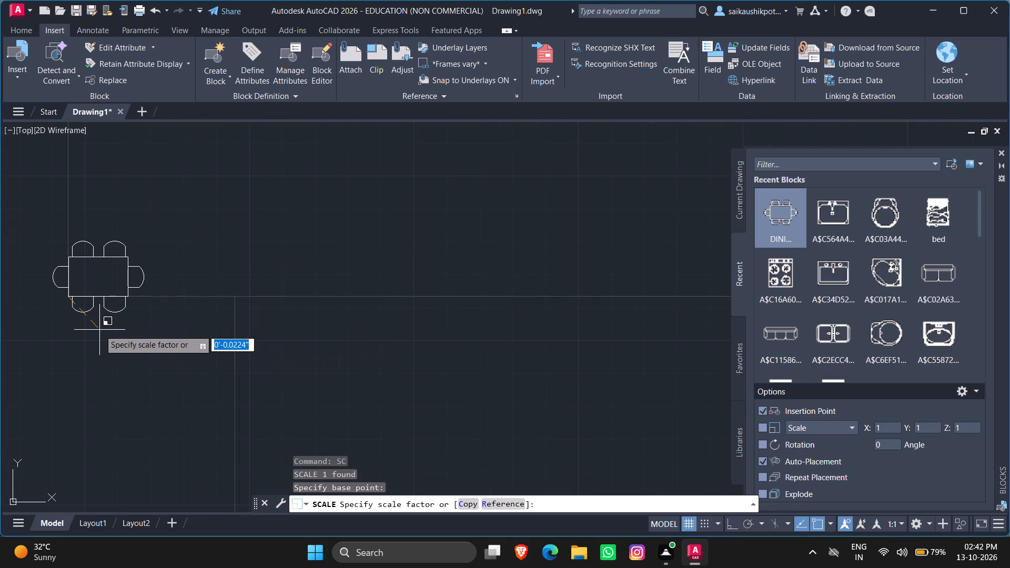
{"action": "left_click", "coordinate": [113, 325]}
Copy the reduced dining table into the middle of the floor plan's large lower room.
{"action": "left_click_drag", "start_coordinate": [143, 279], "coordinate": [136, 278]}
{"action": "left_click", "coordinate": [106, 281]}
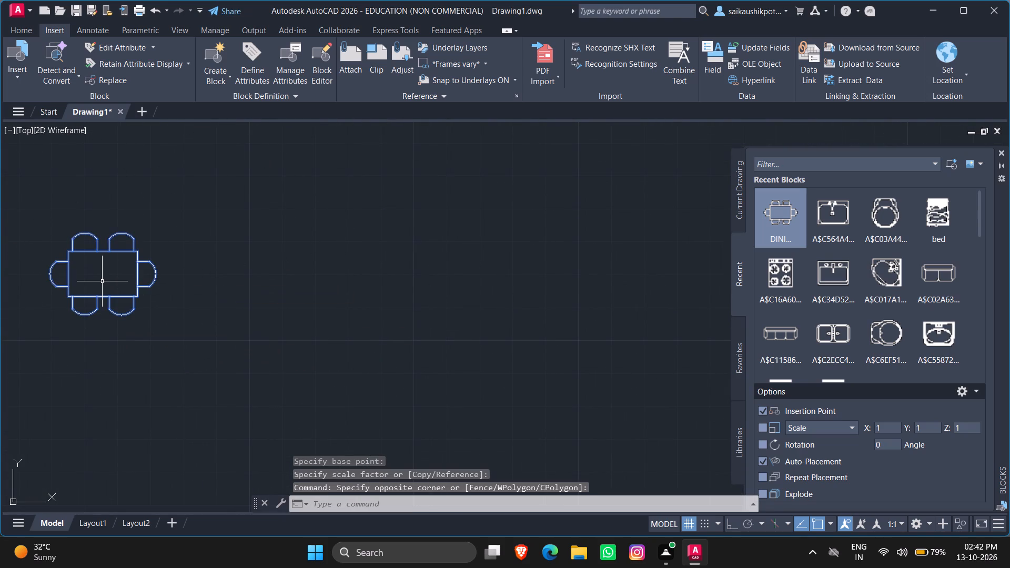
{"action": "key", "text": "ctrl+c"}
{"action": "key", "text": "ctrl+v"}
{"action": "scroll", "coordinate": [283, 411], "scroll_direction": "down", "scroll_amount": 4}
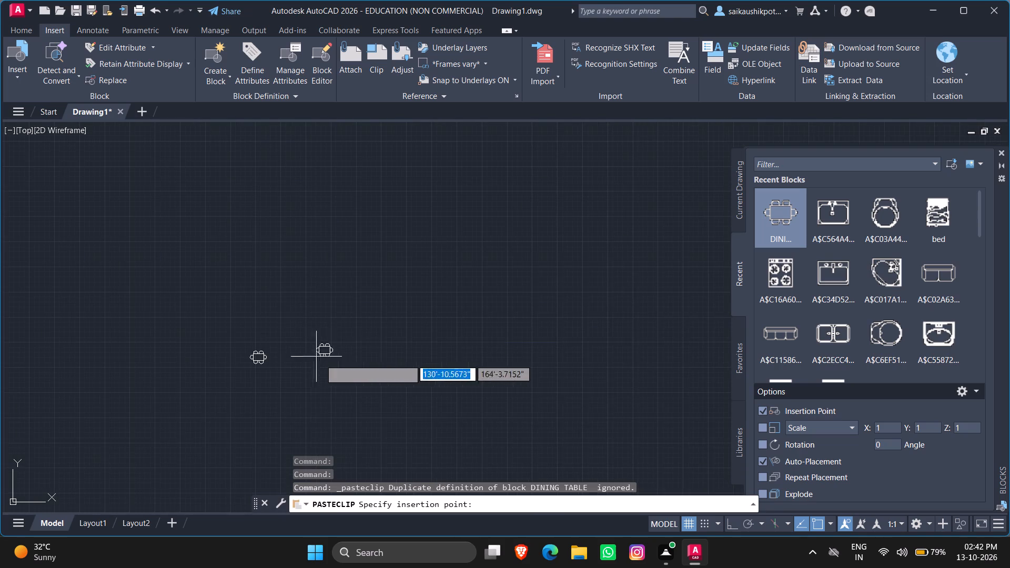
{"action": "scroll", "coordinate": [407, 408], "scroll_direction": "down", "scroll_amount": 2}
{"action": "scroll", "coordinate": [553, 379], "scroll_direction": "down", "scroll_amount": 1}
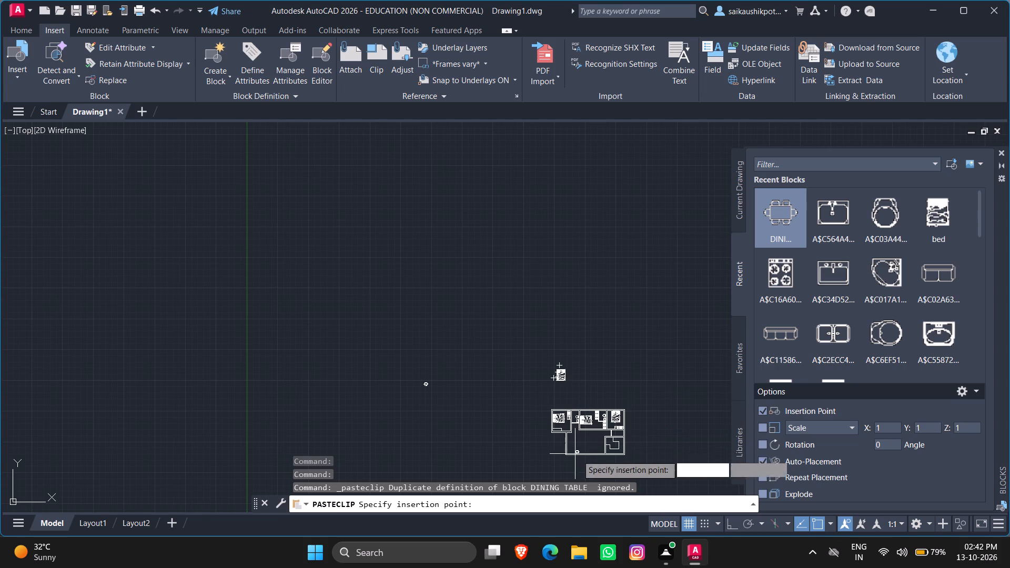
{"action": "scroll", "coordinate": [599, 459], "scroll_direction": "up", "scroll_amount": 6}
{"action": "scroll", "coordinate": [488, 397], "scroll_direction": "up", "scroll_amount": 2}
{"action": "scroll", "coordinate": [488, 397], "scroll_direction": "down", "scroll_amount": 4}
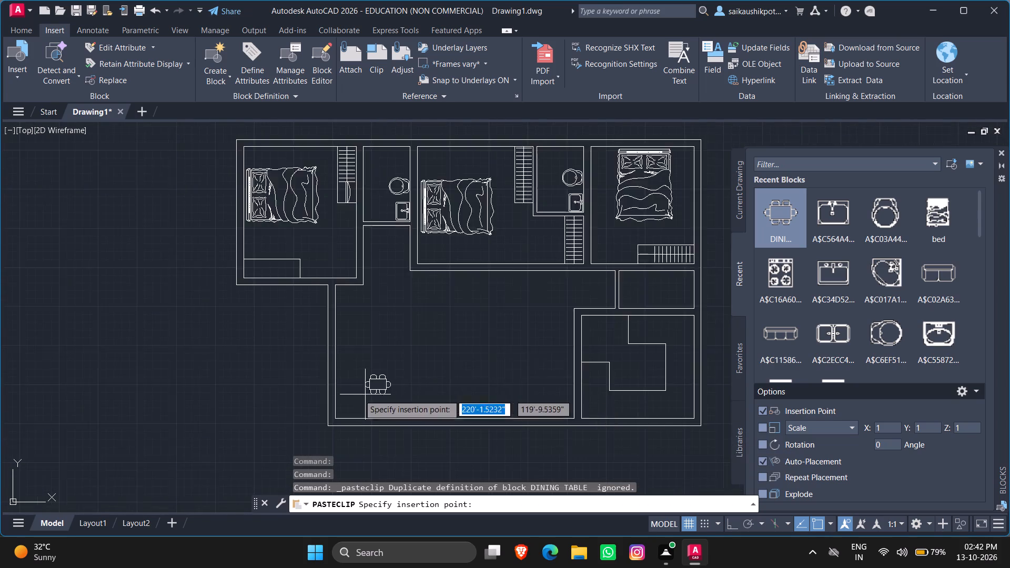
{"action": "scroll", "coordinate": [358, 394], "scroll_direction": "down", "scroll_amount": 1}
{"action": "scroll", "coordinate": [474, 449], "scroll_direction": "up", "scroll_amount": 1}
{"action": "scroll", "coordinate": [453, 394], "scroll_direction": "up", "scroll_amount": 1}
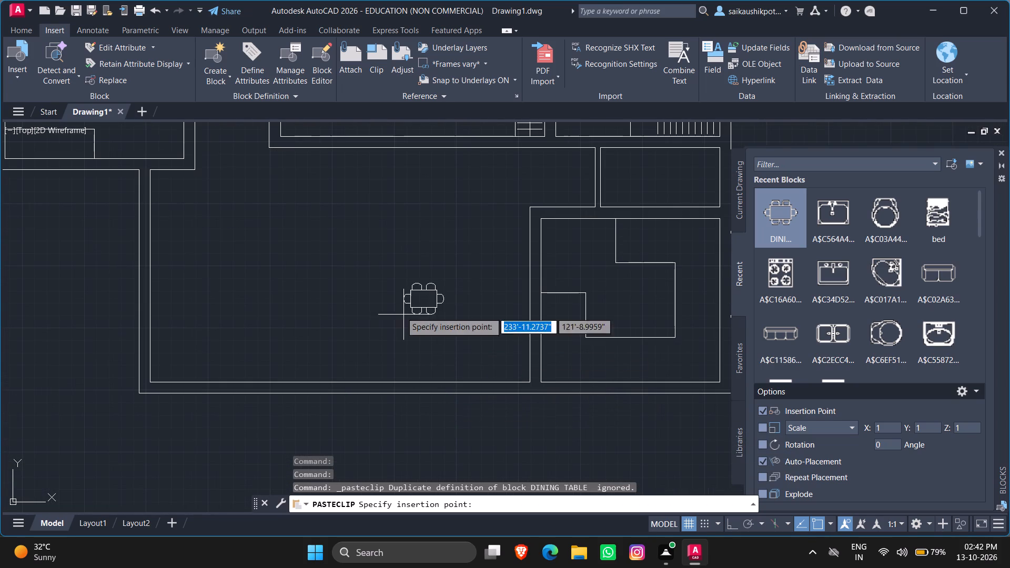
{"action": "left_click", "coordinate": [388, 300]}
Rotate the dining table in the large room 90° about its lower-left tabletop corner, with Ortho on, so it stands vertically.
{"action": "left_click_drag", "start_coordinate": [402, 287], "coordinate": [373, 307]}
{"action": "left_click", "coordinate": [322, 341]}
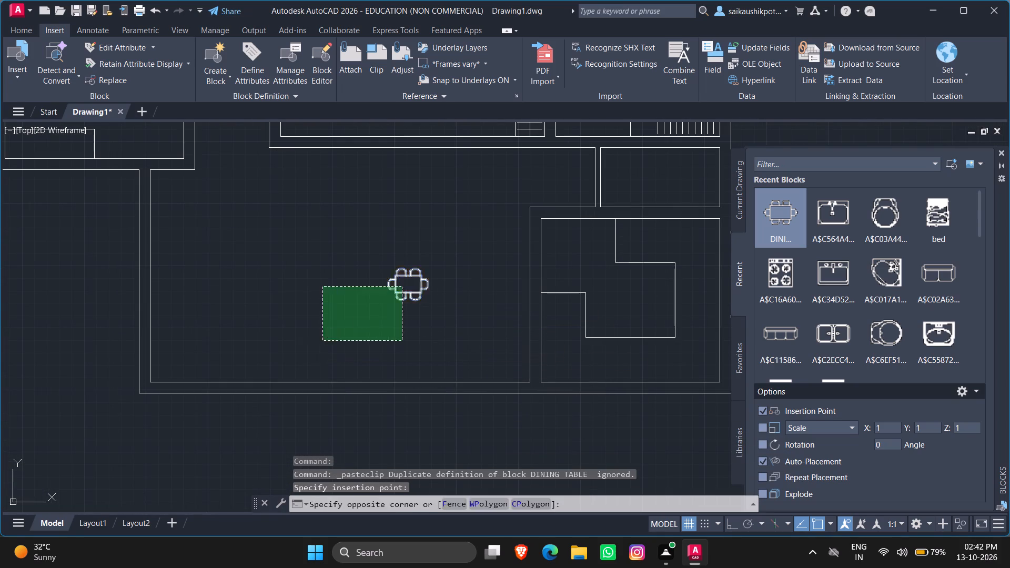
{"action": "key", "text": "r"}
{"action": "key", "text": "o"}
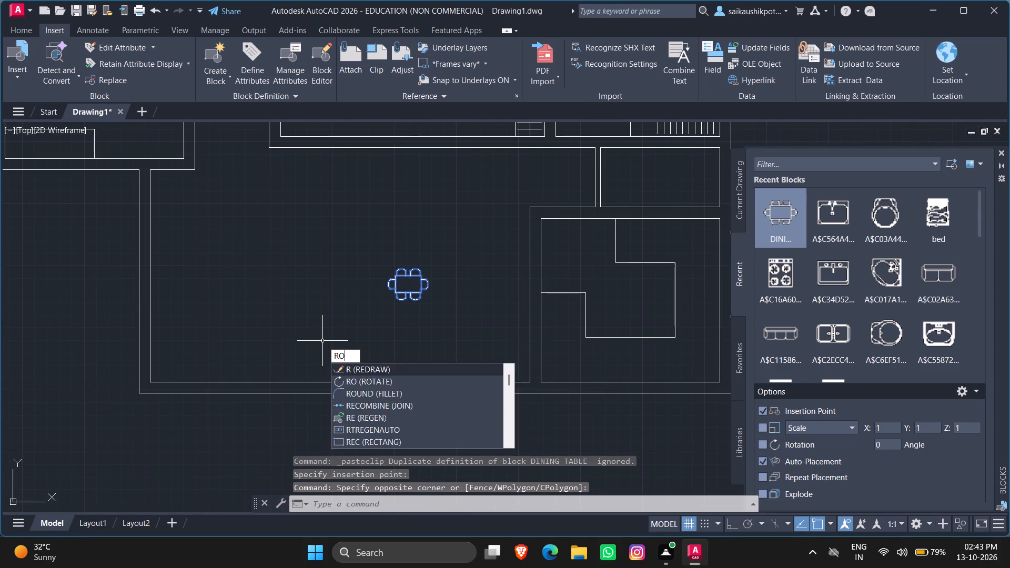
{"action": "key", "text": "Return"}
{"action": "left_click", "coordinate": [398, 292]}
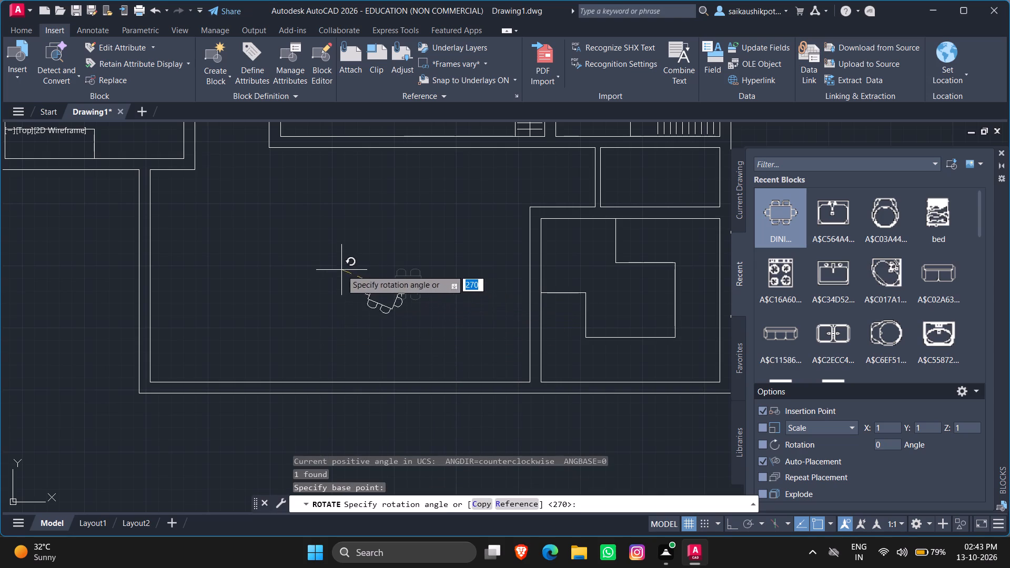
{"action": "key", "text": "F8"}
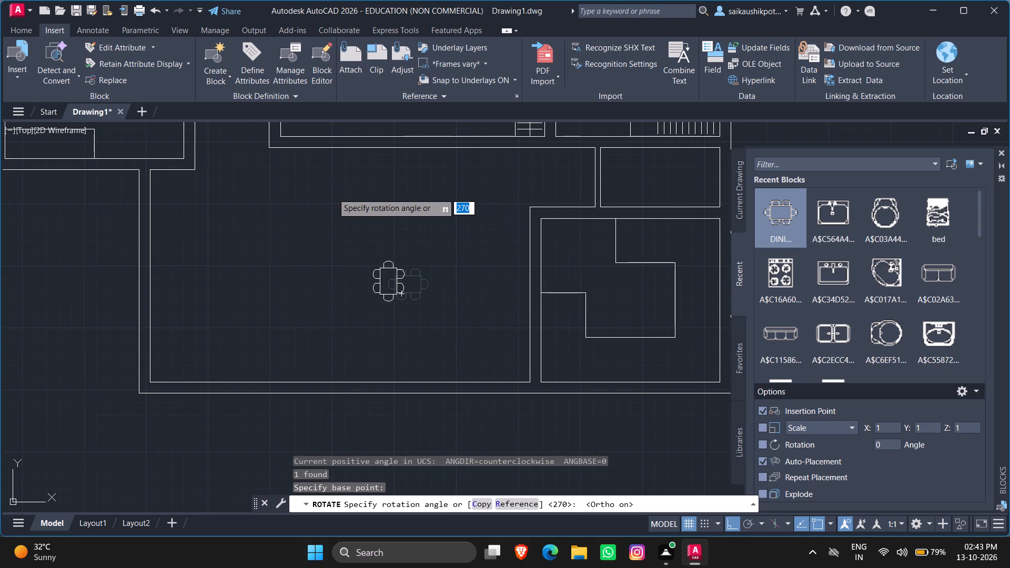
{"action": "left_click", "coordinate": [373, 204]}
Scale the rotated dining table up to between two and three times its size from its upper-right tabletop corner.
{"action": "scroll", "coordinate": [373, 204], "scroll_direction": "up", "scroll_amount": 1}
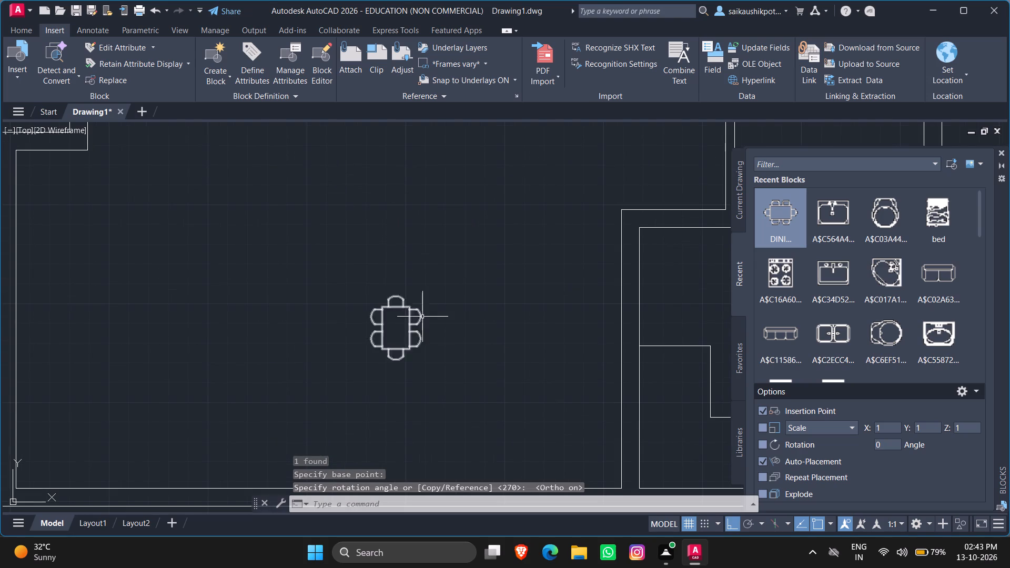
{"action": "left_click_drag", "start_coordinate": [425, 372], "coordinate": [414, 367]}
{"action": "left_click", "coordinate": [346, 276]}
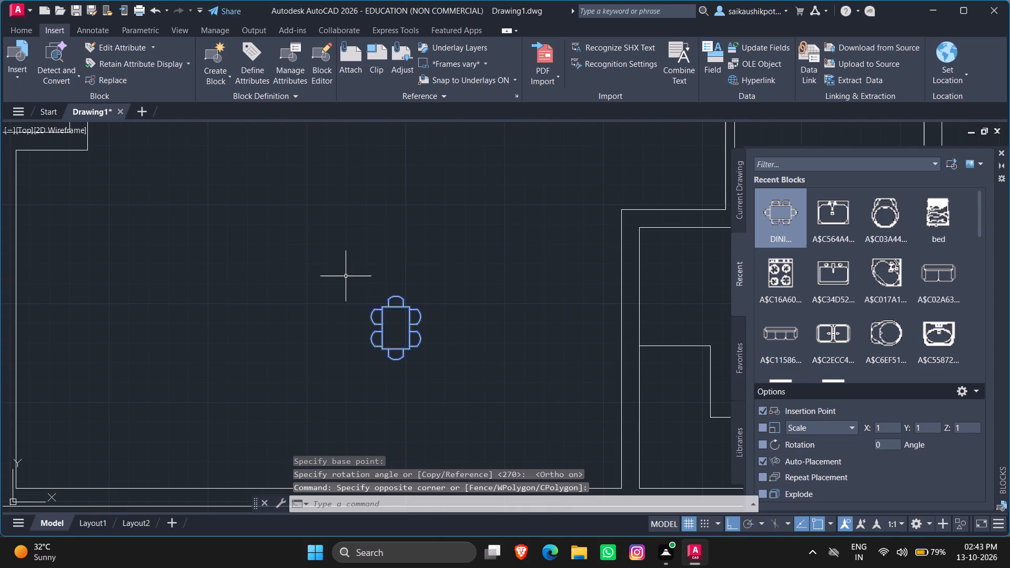
{"action": "type", "text": "SC"}
{"action": "key", "text": "Return"}
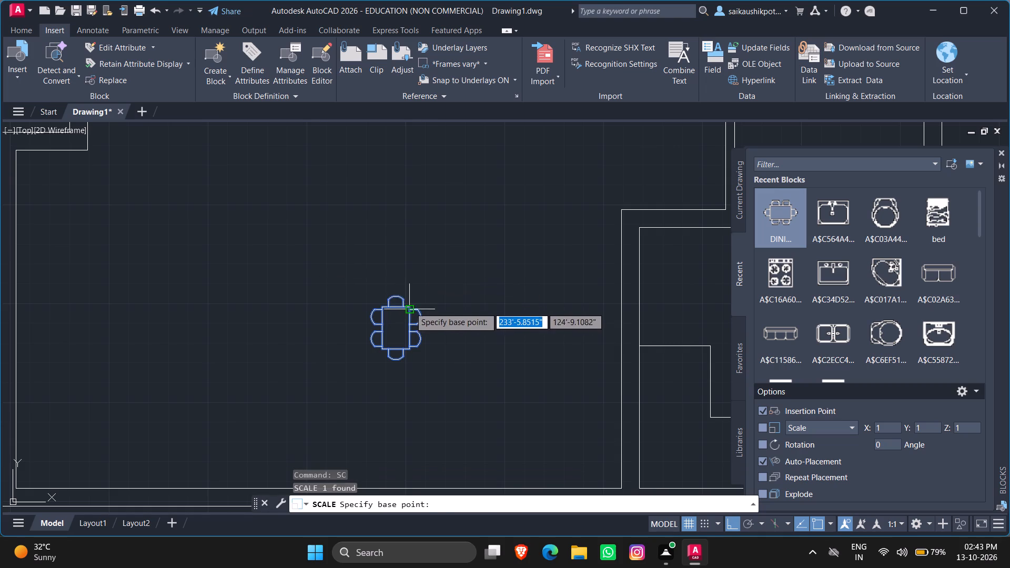
{"action": "left_click", "coordinate": [409, 307]}
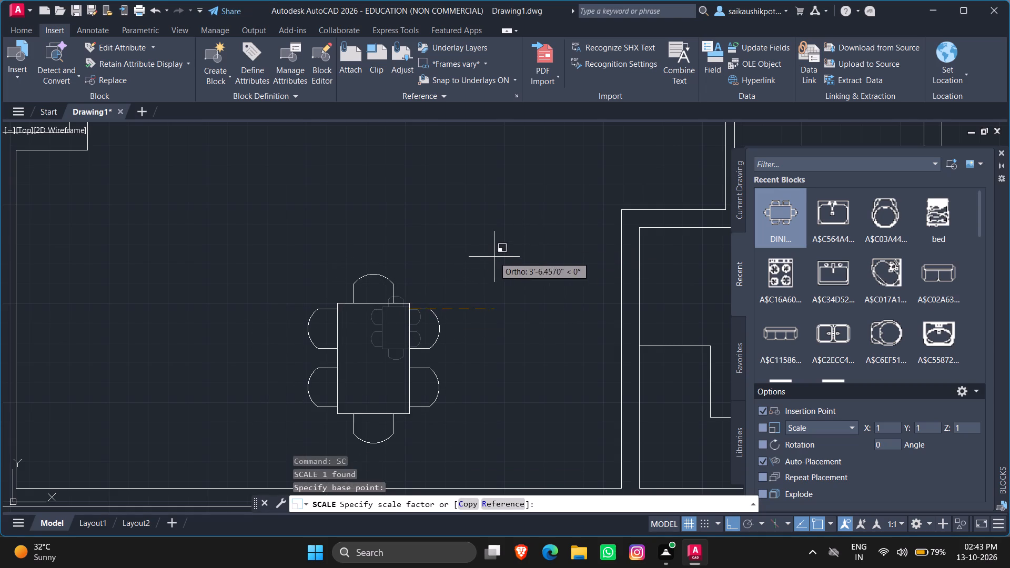
{"action": "left_click", "coordinate": [496, 256]}
Move the dining table right and slightly up, with Ortho off, nearer the wall of the room with the stepped counter.
{"action": "left_click_drag", "start_coordinate": [422, 327], "coordinate": [416, 330]}
{"action": "left_click", "coordinate": [363, 351]}
{"action": "left_click", "coordinate": [399, 318]}
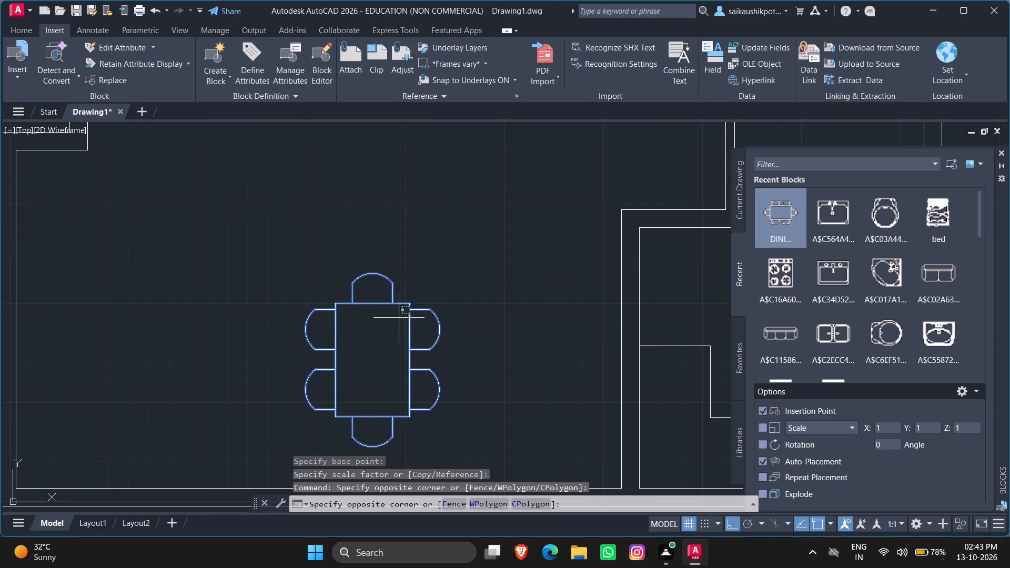
{"action": "left_click", "coordinate": [417, 330]}
{"action": "scroll", "coordinate": [489, 302], "scroll_direction": "down", "scroll_amount": 1}
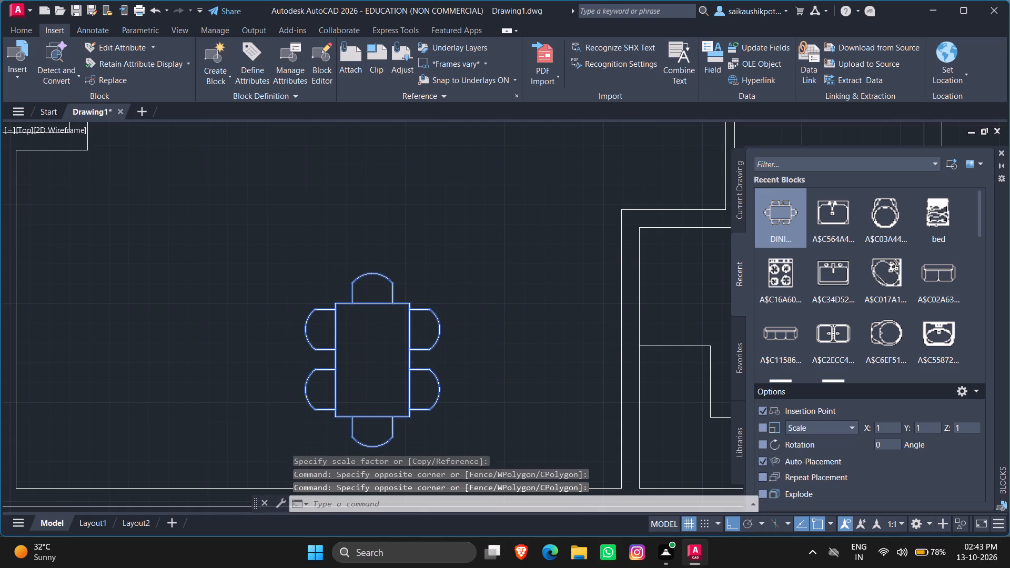
{"action": "key", "text": "m"}
{"action": "key", "text": "Return"}
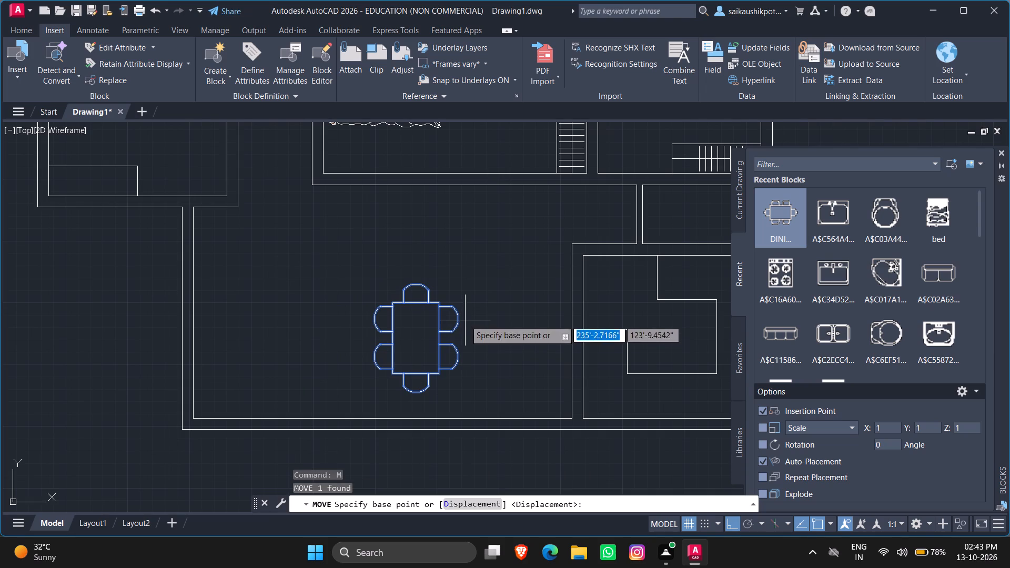
{"action": "left_click", "coordinate": [431, 303]}
{"action": "key", "text": "F8"}
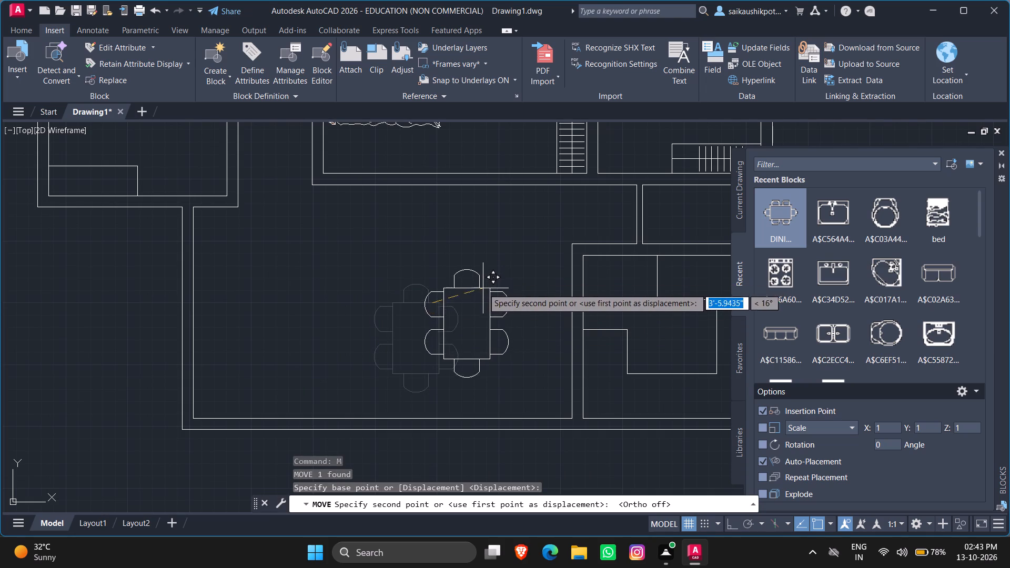
{"action": "left_click", "coordinate": [498, 293]}
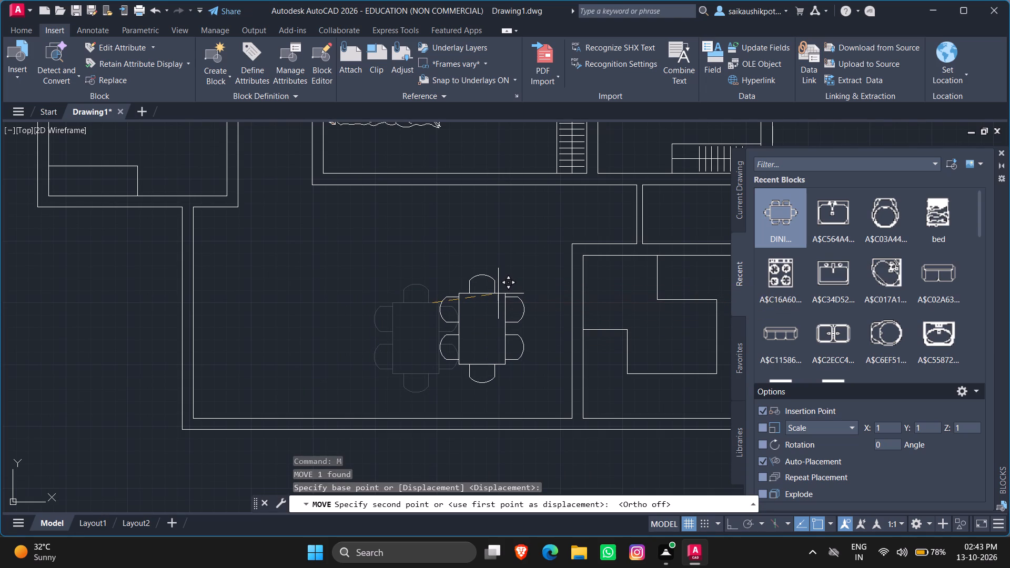
{"action": "key", "text": "Escape"}
{"action": "key", "text": "Escape"}
{"action": "key", "text": "Escape"}
{"action": "key", "text": "Escape"}
{"action": "key", "text": "Escape"}
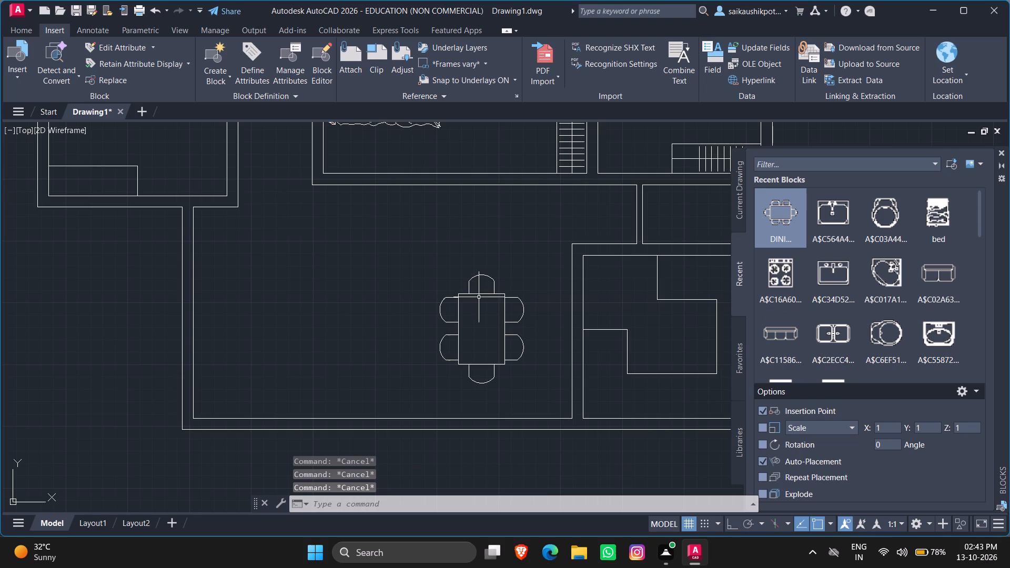
Insert the recent three-seat sofa block A$C11586… in the large room, left of the dining table.
{"action": "left_click", "coordinate": [799, 335]}
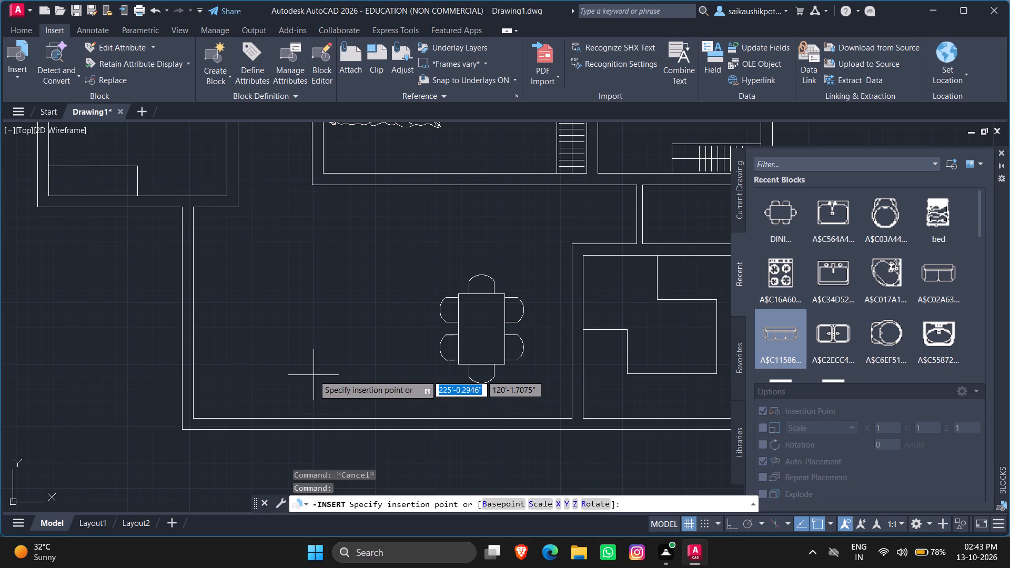
{"action": "scroll", "coordinate": [306, 375], "scroll_direction": "up", "scroll_amount": 3}
{"action": "scroll", "coordinate": [348, 360], "scroll_direction": "down", "scroll_amount": 4}
{"action": "scroll", "coordinate": [422, 350], "scroll_direction": "up", "scroll_amount": 3}
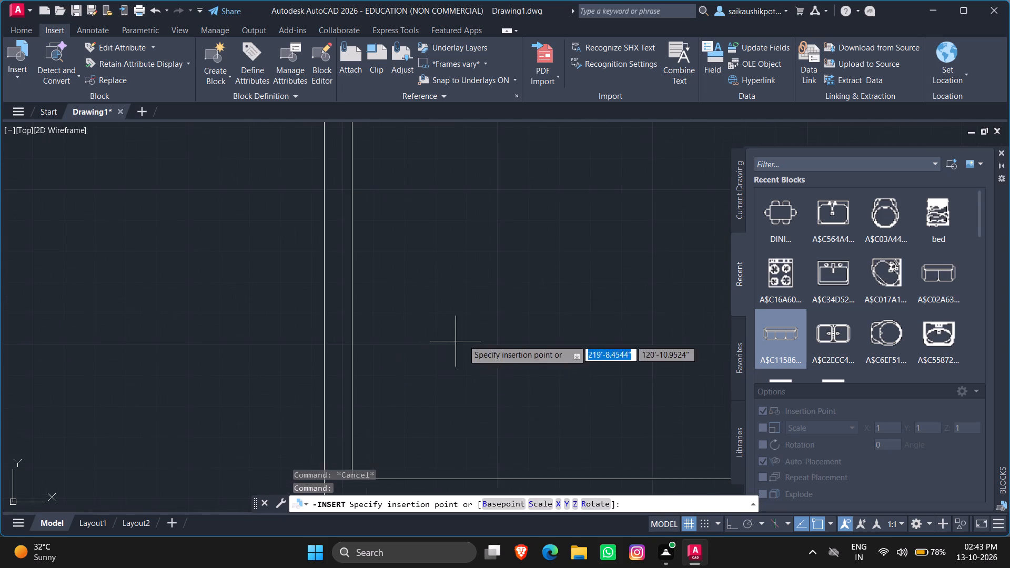
{"action": "scroll", "coordinate": [494, 346], "scroll_direction": "down", "scroll_amount": 2}
{"action": "scroll", "coordinate": [562, 358], "scroll_direction": "up", "scroll_amount": 2}
{"action": "scroll", "coordinate": [440, 343], "scroll_direction": "down", "scroll_amount": 2}
{"action": "scroll", "coordinate": [572, 339], "scroll_direction": "down", "scroll_amount": 1}
{"action": "scroll", "coordinate": [568, 337], "scroll_direction": "up", "scroll_amount": 2}
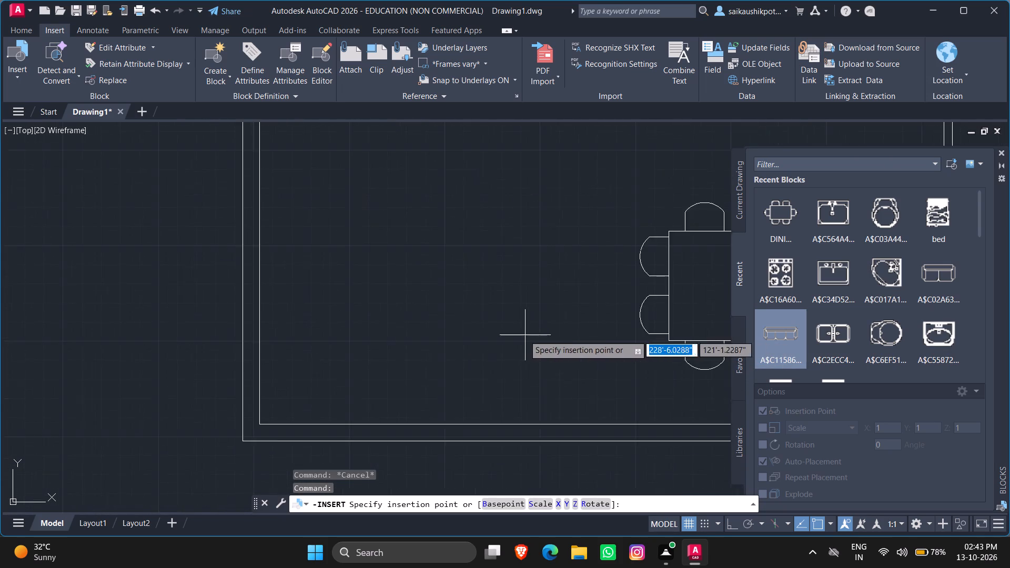
{"action": "scroll", "coordinate": [523, 335], "scroll_direction": "up", "scroll_amount": 1}
{"action": "scroll", "coordinate": [446, 346], "scroll_direction": "up", "scroll_amount": 16}
{"action": "left_click", "coordinate": [393, 331]}
Scale the tiny sofa up from its lower-left corner until it is slightly shorter than the dining table set with its chairs.
{"action": "left_click_drag", "start_coordinate": [437, 293], "coordinate": [431, 299]}
{"action": "left_click_drag", "start_coordinate": [395, 328], "coordinate": [364, 359]}
{"action": "type", "text": "SC"}
{"action": "key", "text": "Return"}
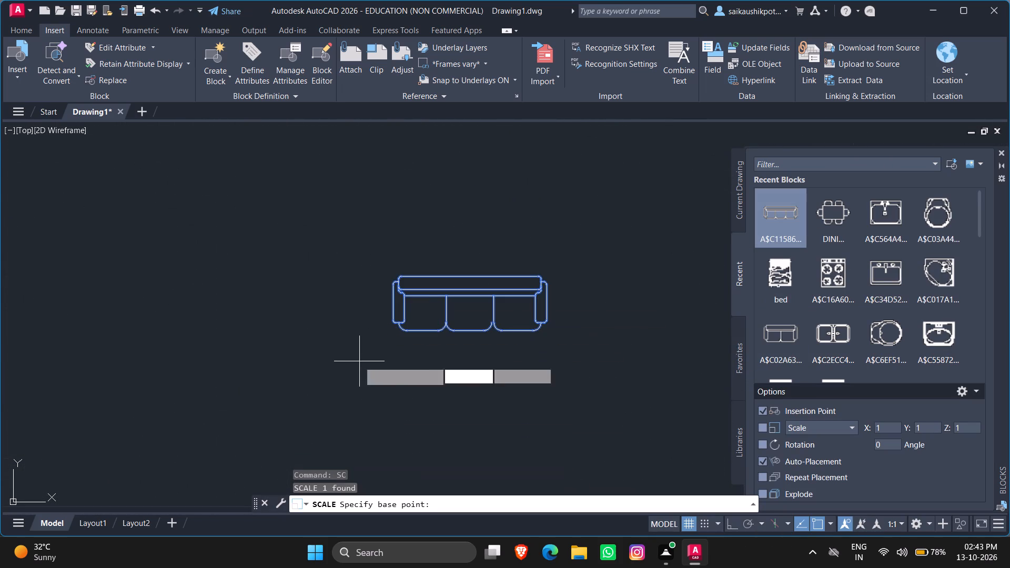
{"action": "left_click", "coordinate": [400, 321]}
{"action": "scroll", "coordinate": [312, 366], "scroll_direction": "down", "scroll_amount": 9}
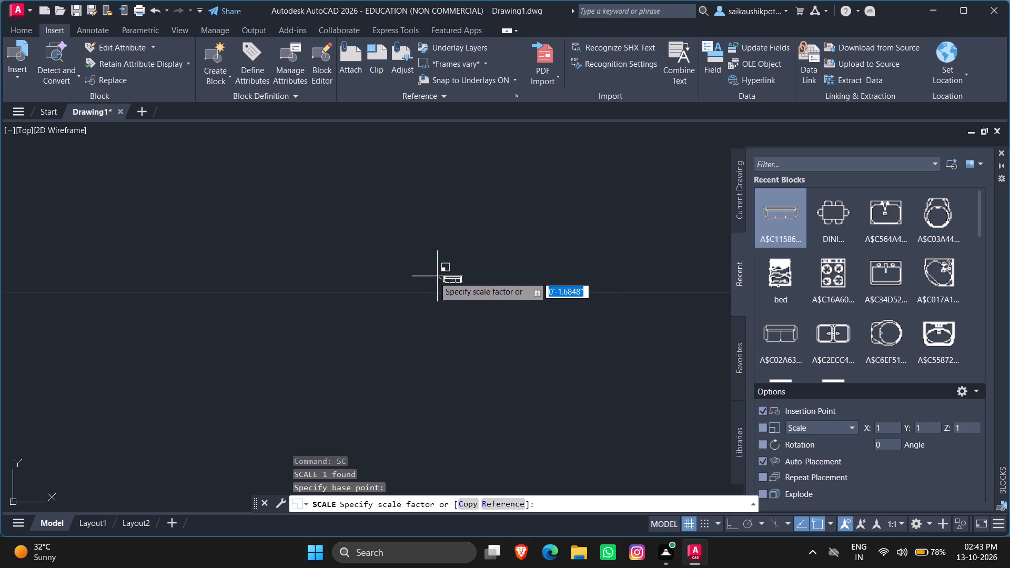
{"action": "scroll", "coordinate": [431, 277], "scroll_direction": "down", "scroll_amount": 3}
{"action": "scroll", "coordinate": [520, 218], "scroll_direction": "down", "scroll_amount": 2}
{"action": "scroll", "coordinate": [515, 220], "scroll_direction": "up", "scroll_amount": 1}
{"action": "scroll", "coordinate": [510, 222], "scroll_direction": "down", "scroll_amount": 1}
{"action": "scroll", "coordinate": [459, 307], "scroll_direction": "down", "scroll_amount": 4}
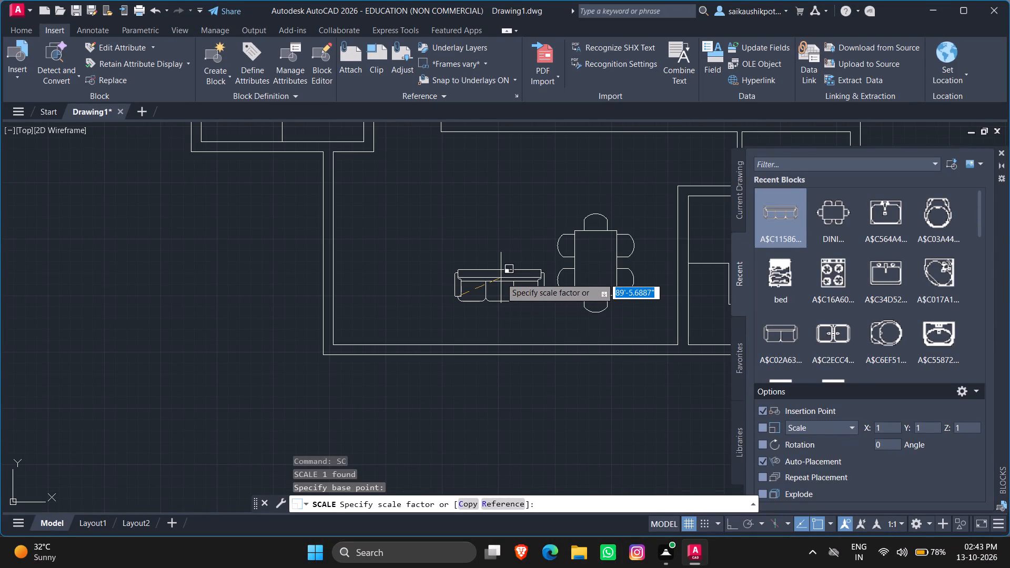
{"action": "left_click", "coordinate": [506, 269]}
Move the scaled three-seat sofa left and slightly down, clear of the dining chairs, toward the lower-left corner of the large room.
{"action": "left_click_drag", "start_coordinate": [483, 302], "coordinate": [471, 309]}
{"action": "left_click", "coordinate": [468, 312]}
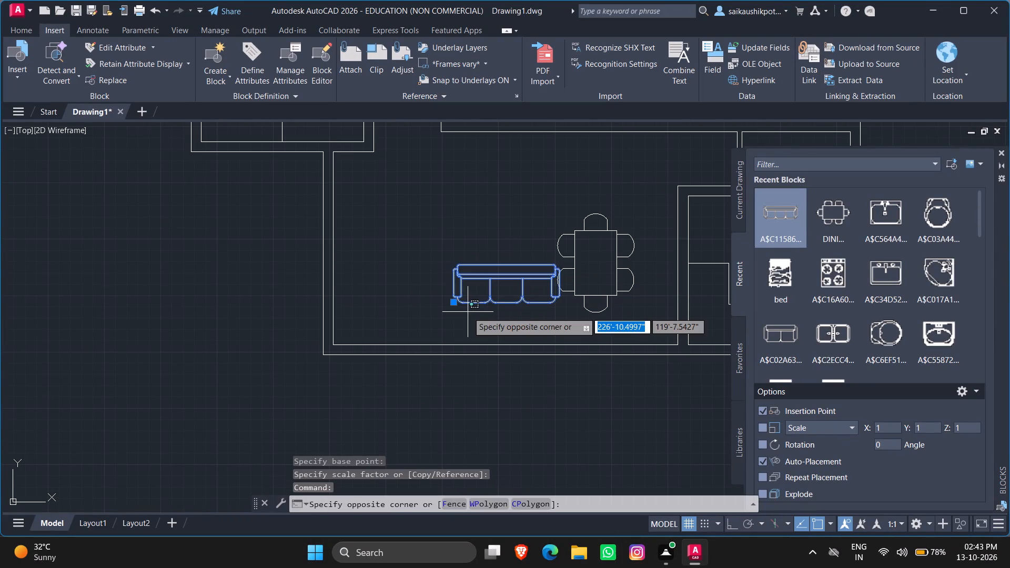
{"action": "left_click", "coordinate": [468, 311]}
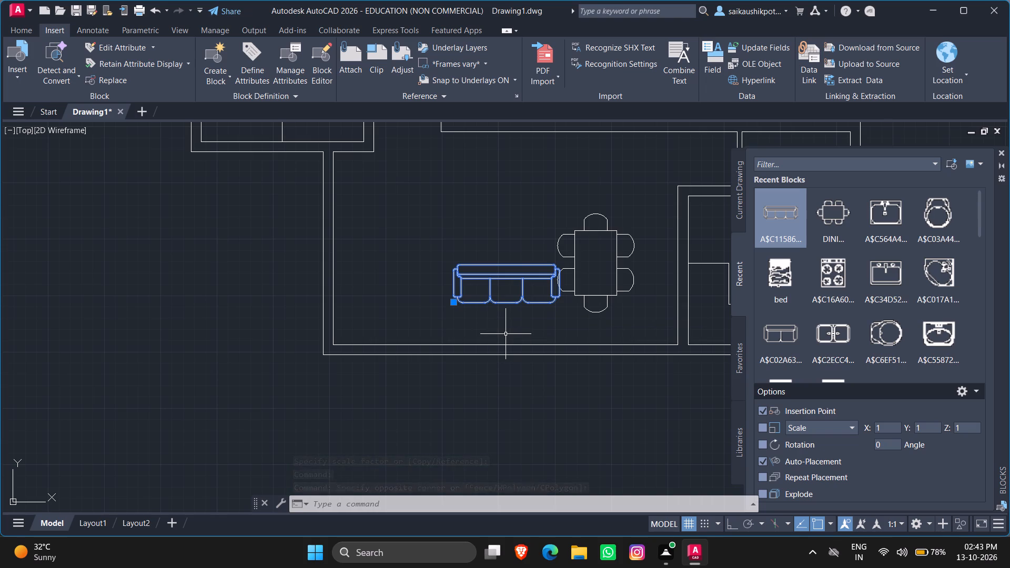
{"action": "left_click", "coordinate": [451, 306]}
{"action": "left_click", "coordinate": [463, 307]}
{"action": "left_click_drag", "start_coordinate": [454, 305], "coordinate": [402, 317]}
{"action": "left_click", "coordinate": [384, 317]}
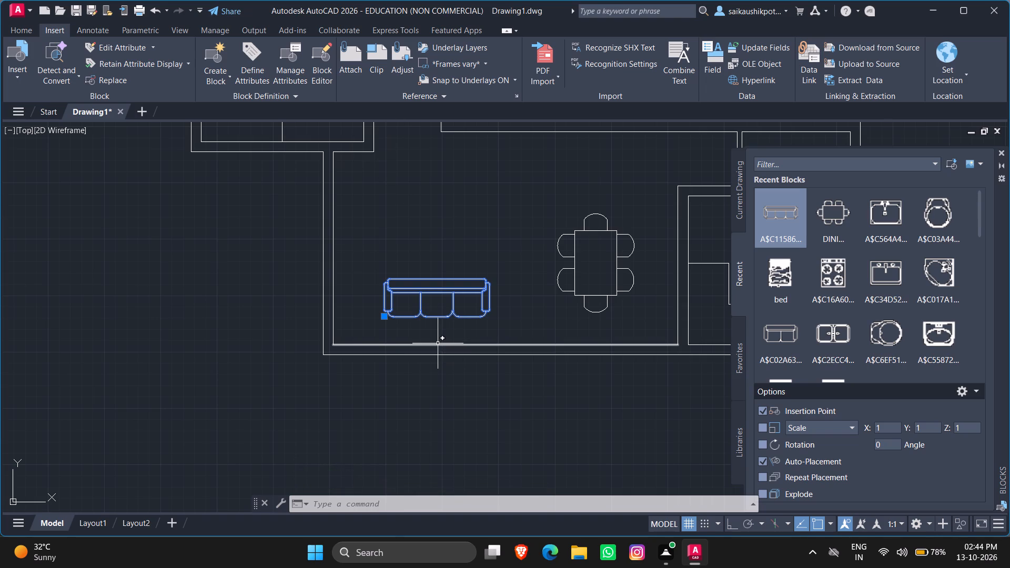
Rotate the three-seat sofa 180° about its lower-left corner so its back faces the bottom wall.
{"action": "type", "text": "RO"}
{"action": "key", "text": "Return"}
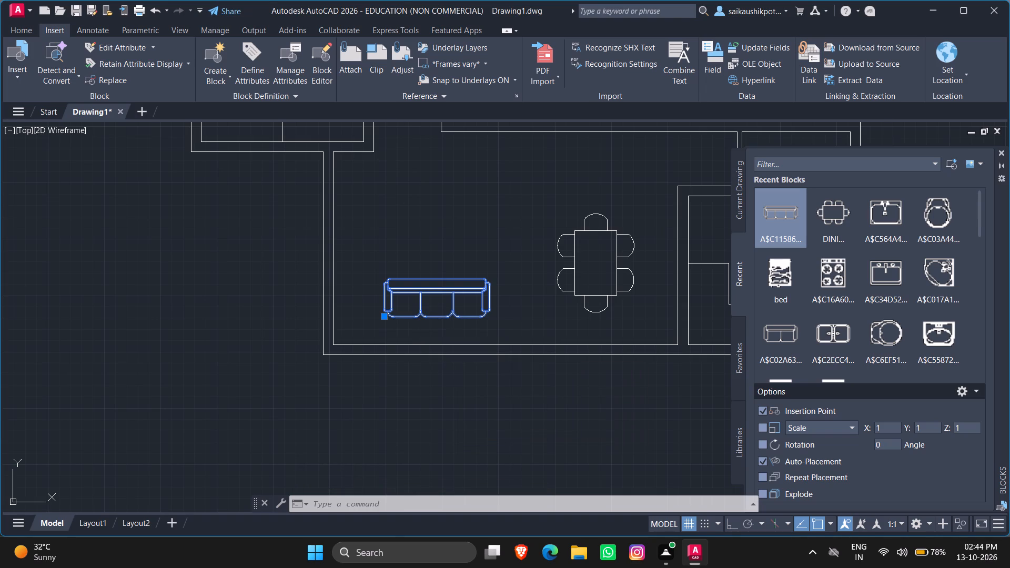
{"action": "left_click", "coordinate": [386, 312]}
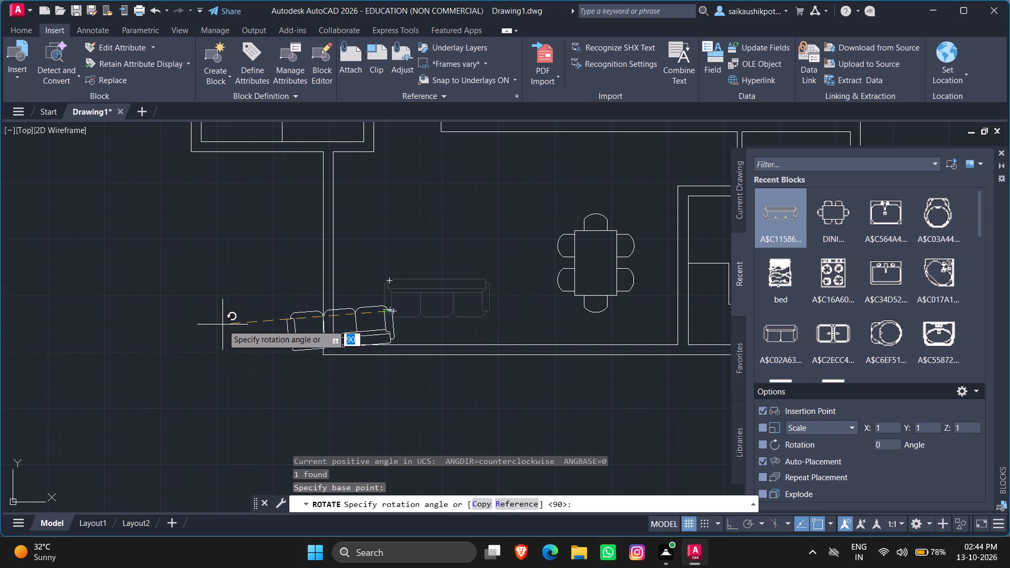
{"action": "left_click", "coordinate": [233, 308]}
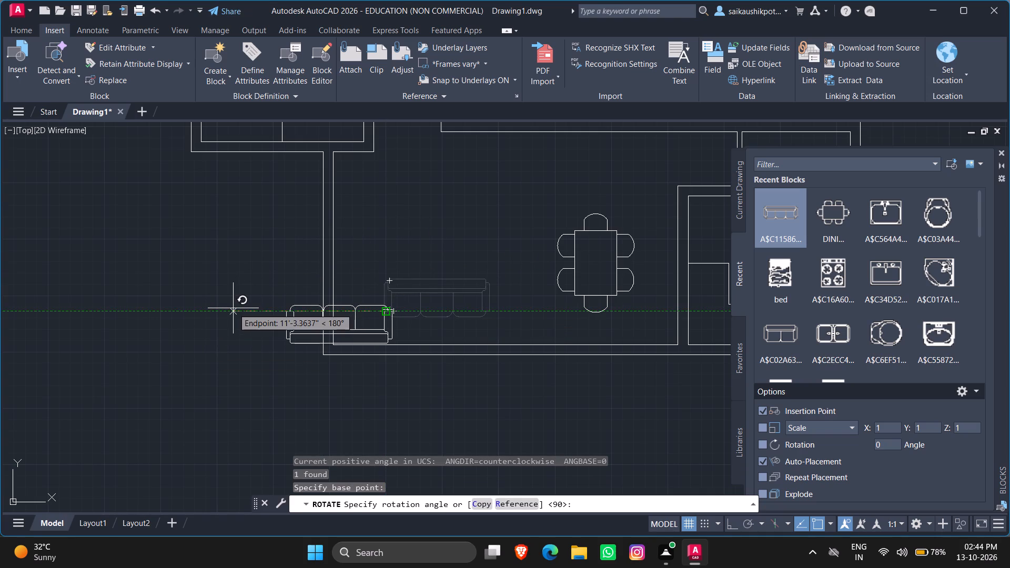
Move the rotated three-seat sofa back inside the room, just above the bottom wall and left of the dining table.
{"action": "left_click_drag", "start_coordinate": [407, 306], "coordinate": [360, 319]}
{"action": "left_click", "coordinate": [358, 320]}
{"action": "left_click", "coordinate": [355, 322]}
{"action": "left_click", "coordinate": [381, 315]}
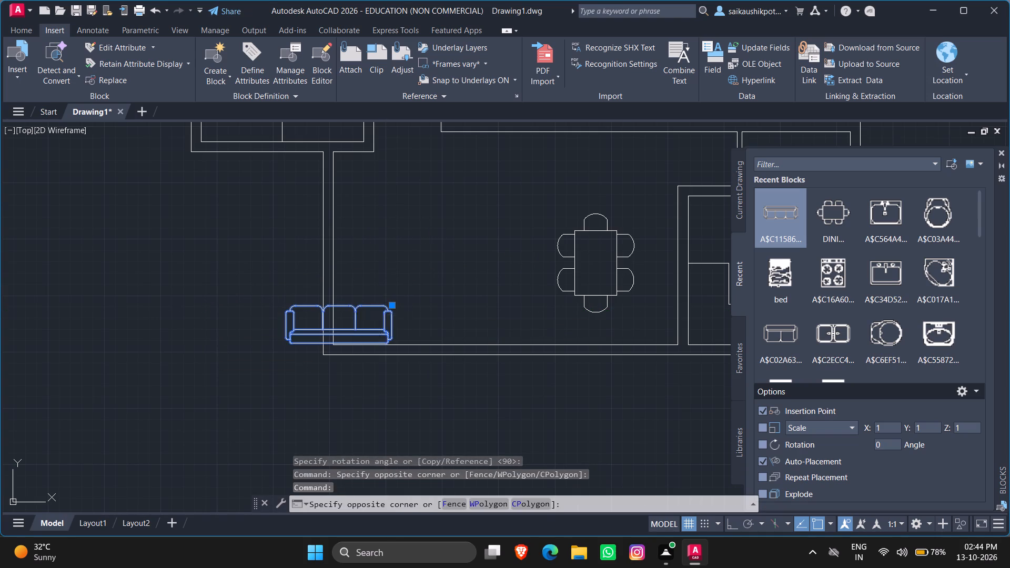
{"action": "left_click", "coordinate": [389, 308]}
{"action": "left_click", "coordinate": [391, 309]}
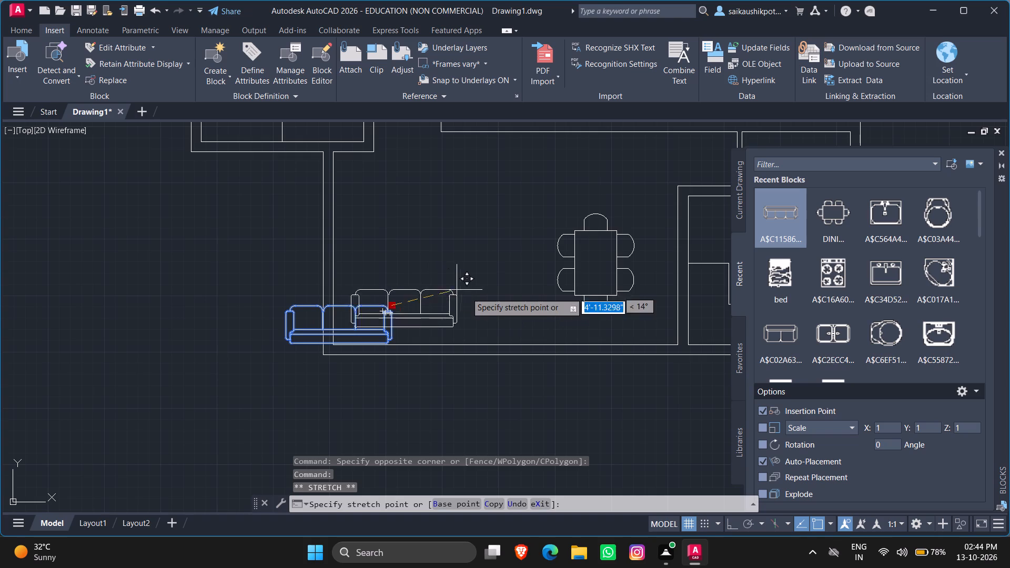
{"action": "left_click", "coordinate": [503, 294]}
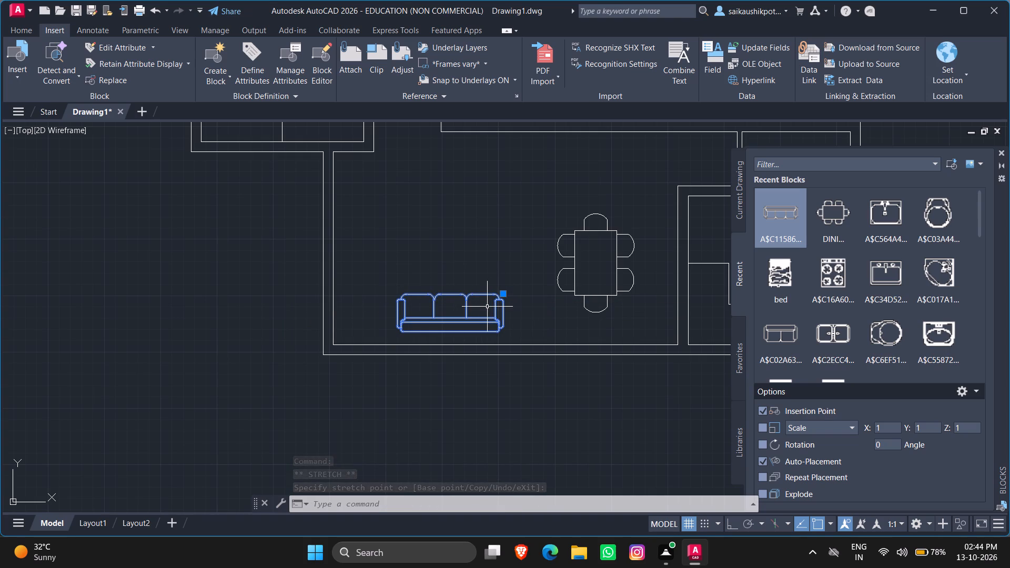
Insert the recent two-seat sofa block A$C02A63… in the large room, above the three-seat sofa.
{"action": "left_click", "coordinate": [799, 332]}
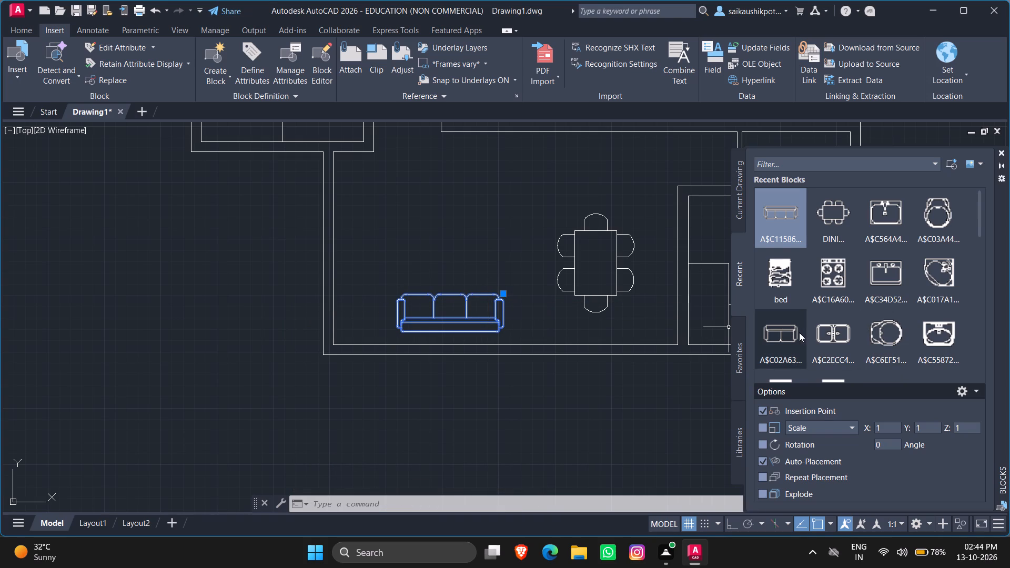
{"action": "scroll", "coordinate": [439, 229], "scroll_direction": "up", "scroll_amount": 13}
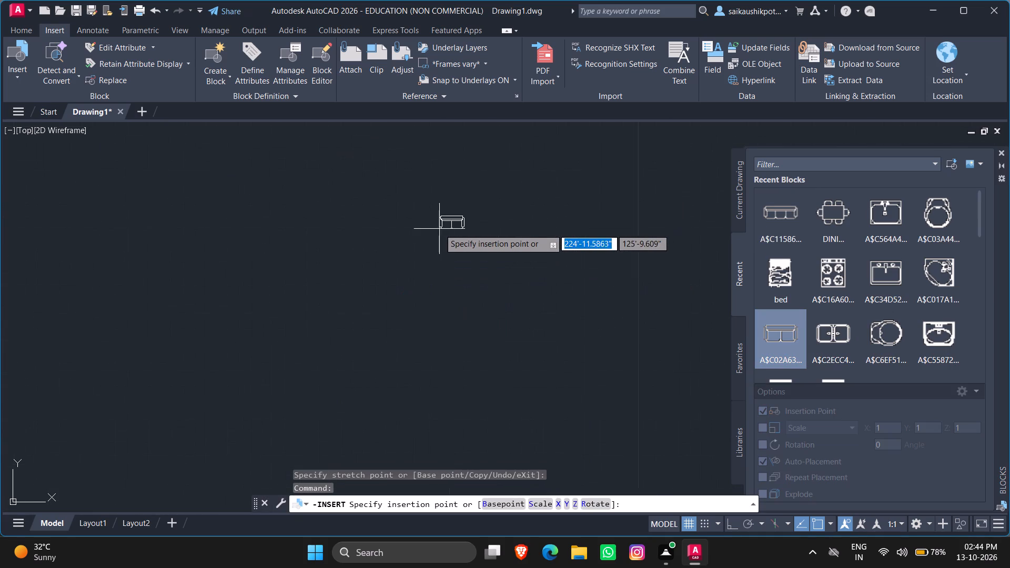
{"action": "scroll", "coordinate": [439, 229], "scroll_direction": "up", "scroll_amount": 7}
{"action": "left_click", "coordinate": [408, 300]}
Scale the tiny two-seat sofa up from its lower-left corner to about four-fifths of the three-seat sofa's width.
{"action": "left_click", "coordinate": [423, 283]}
{"action": "left_click", "coordinate": [358, 337]}
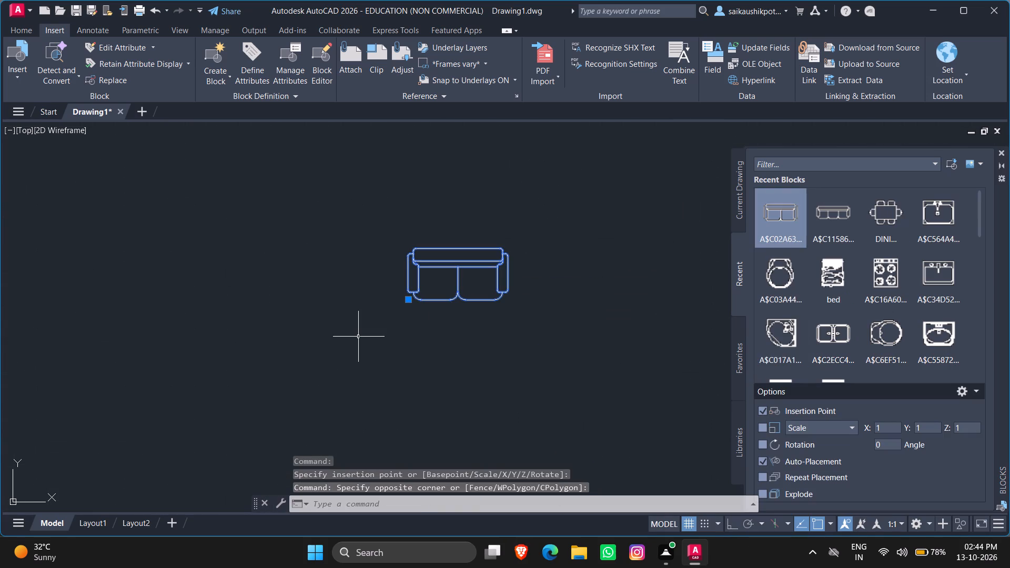
{"action": "type", "text": "SC"}
{"action": "key", "text": "Return"}
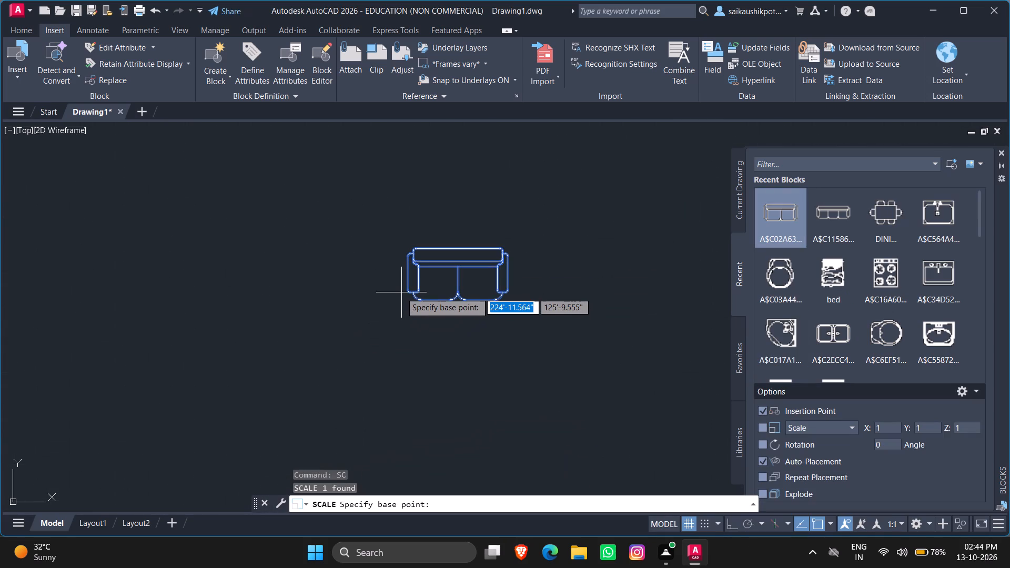
{"action": "left_click", "coordinate": [410, 293]}
{"action": "scroll", "coordinate": [274, 337], "scroll_direction": "down", "scroll_amount": 5}
{"action": "scroll", "coordinate": [419, 271], "scroll_direction": "down", "scroll_amount": 6}
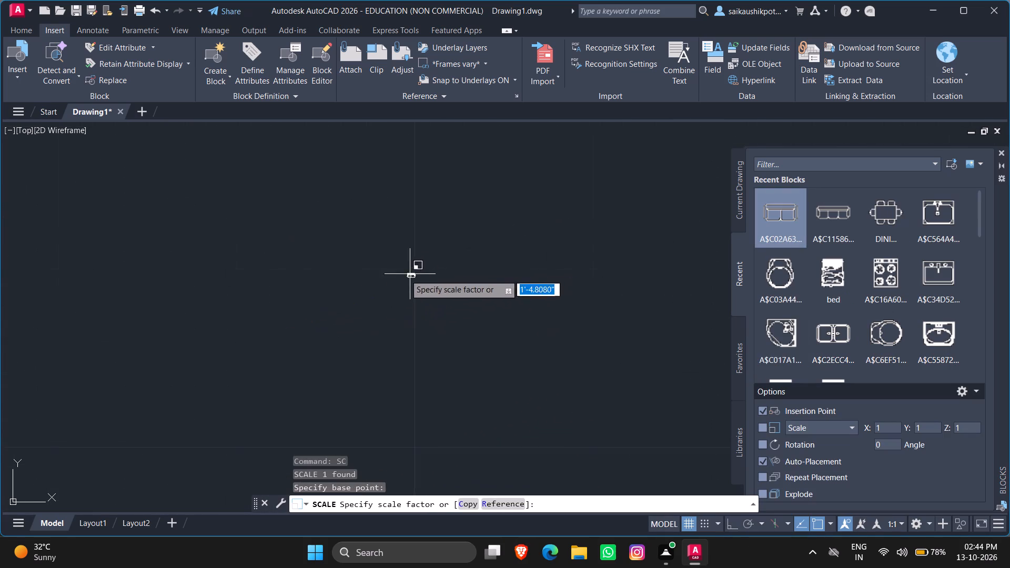
{"action": "scroll", "coordinate": [403, 276], "scroll_direction": "down", "scroll_amount": 5}
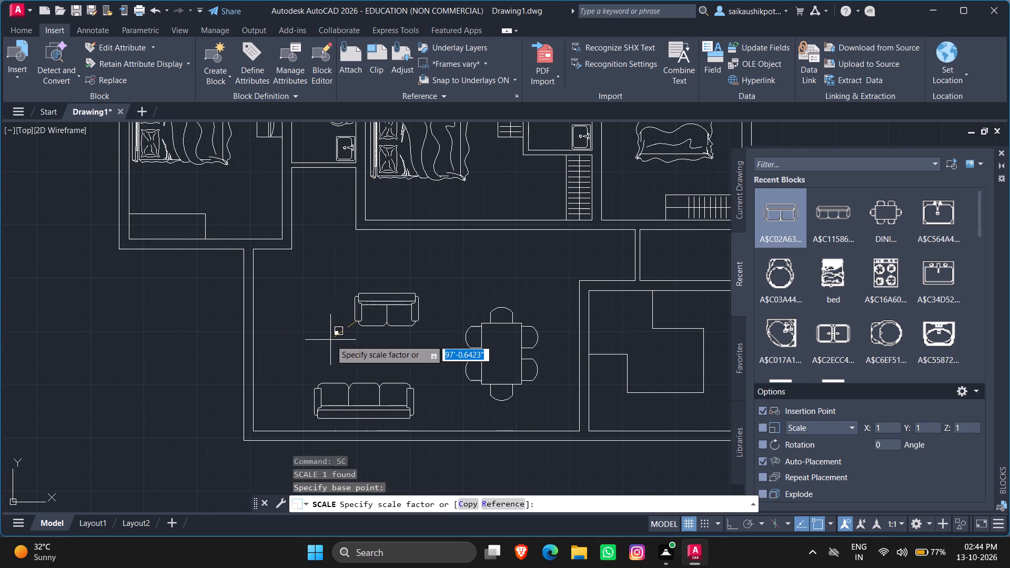
{"action": "left_click", "coordinate": [330, 351]}
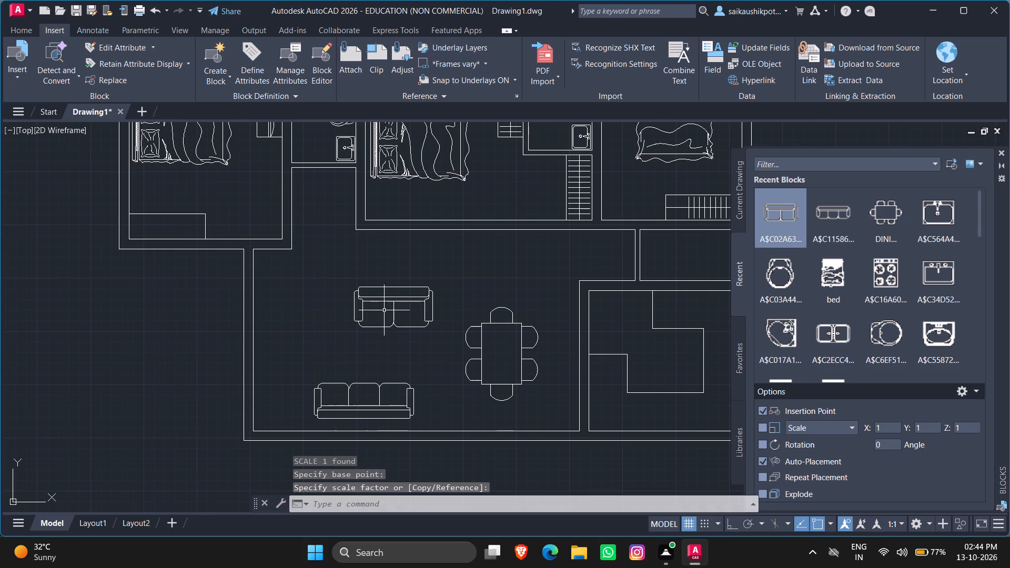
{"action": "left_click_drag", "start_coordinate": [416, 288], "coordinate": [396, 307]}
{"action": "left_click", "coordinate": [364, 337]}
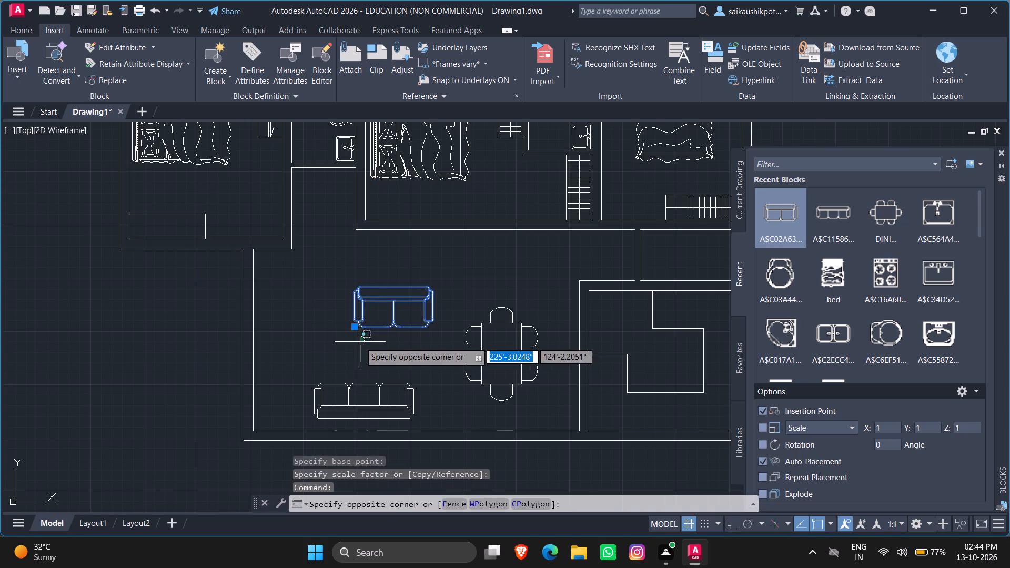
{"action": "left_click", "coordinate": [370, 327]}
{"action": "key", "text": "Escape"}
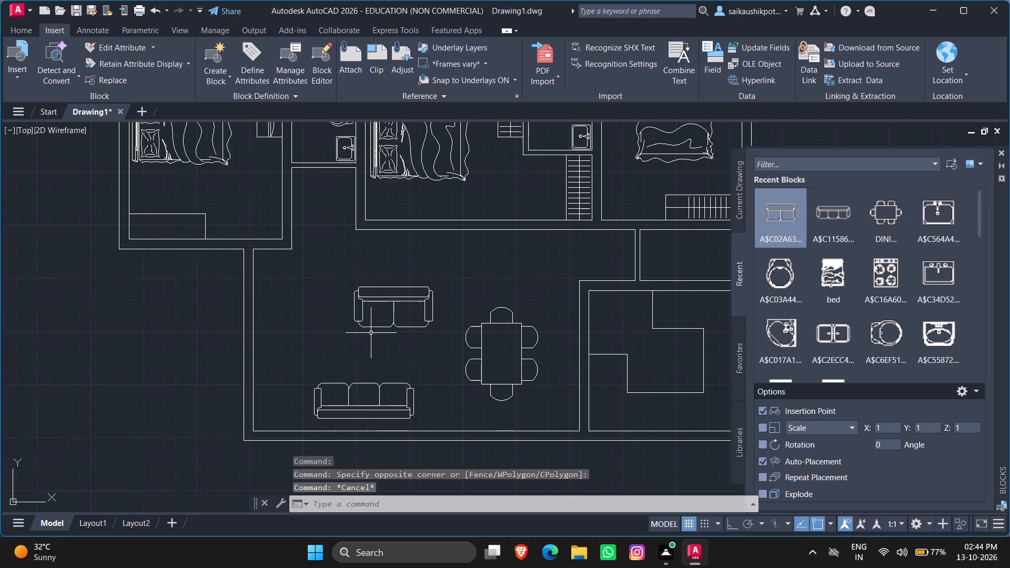
Rotate the two-seat sofa 90° clockwise about its lower-left corner so its back faces the dining table.
{"action": "left_click", "coordinate": [367, 321]}
{"action": "left_click", "coordinate": [330, 356]}
{"action": "type", "text": "RO"}
{"action": "key", "text": "Return"}
{"action": "left_click", "coordinate": [353, 322]}
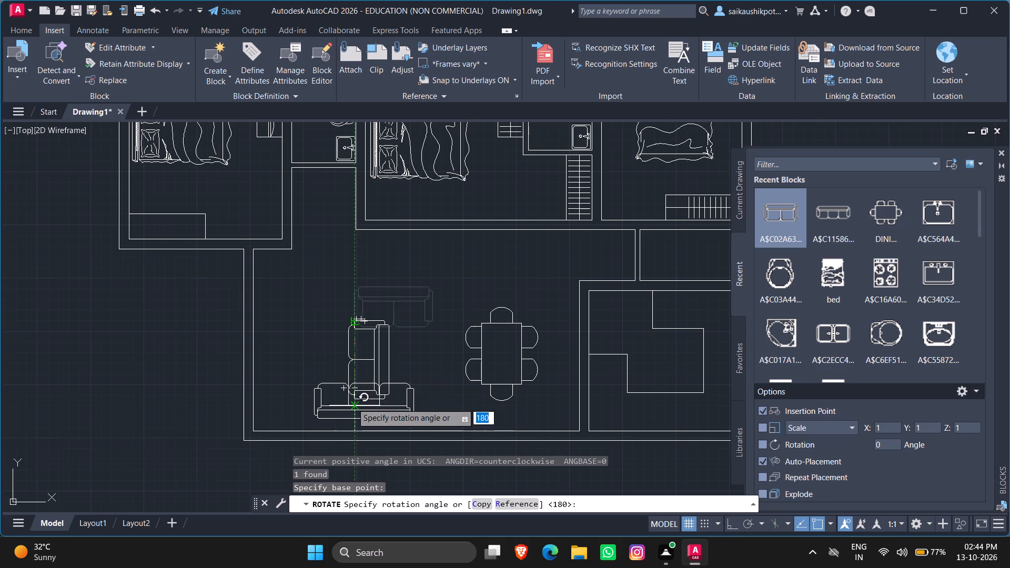
{"action": "left_click", "coordinate": [349, 364]}
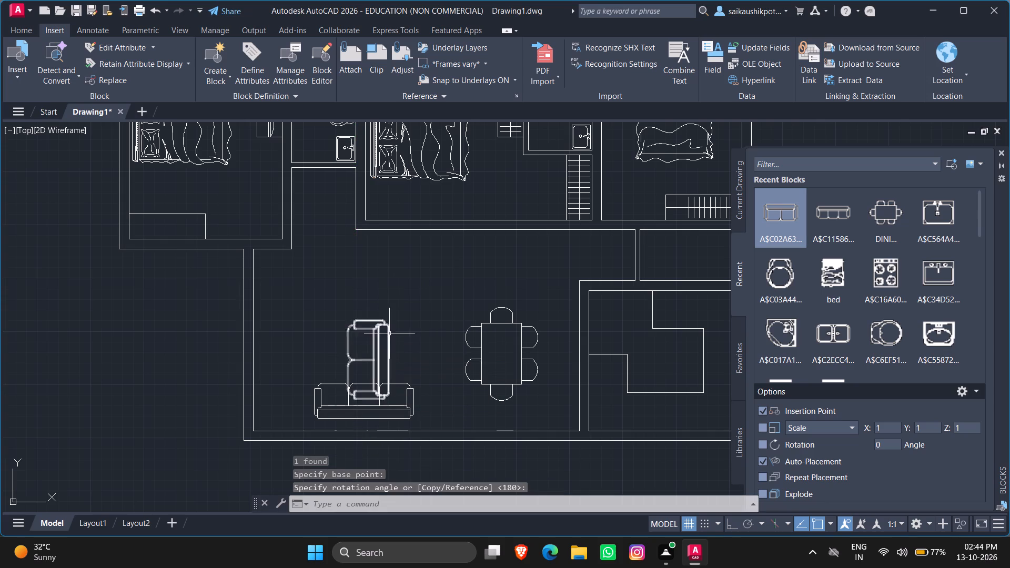
Move the two-seat sofa right and slightly up, between the dining table and the three-seat sofa's right end.
{"action": "left_click_drag", "start_coordinate": [389, 333], "coordinate": [375, 336]}
{"action": "left_click", "coordinate": [349, 350]}
{"action": "left_click", "coordinate": [350, 320]}
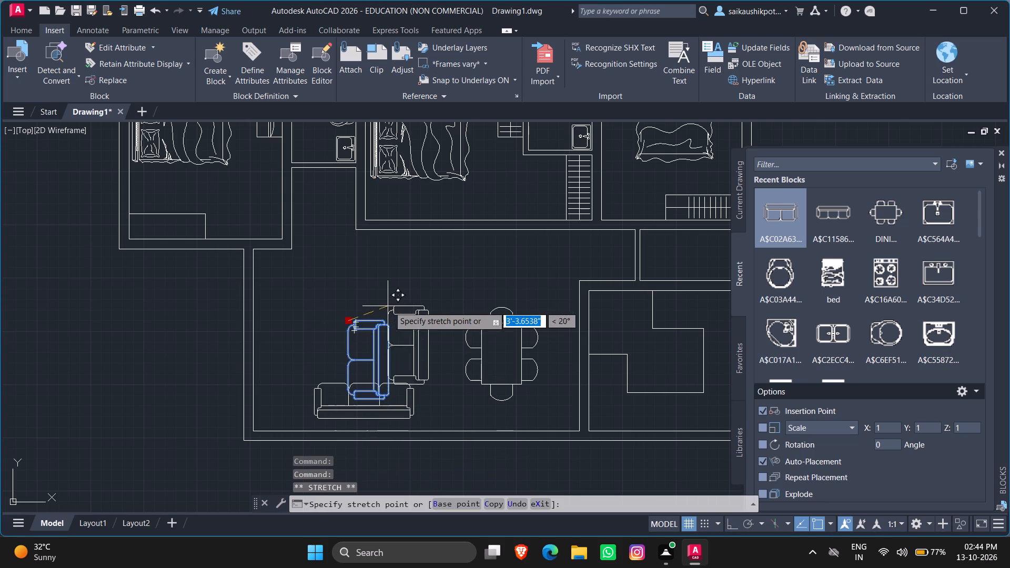
{"action": "left_click", "coordinate": [410, 303]}
{"action": "key", "text": "grave"}
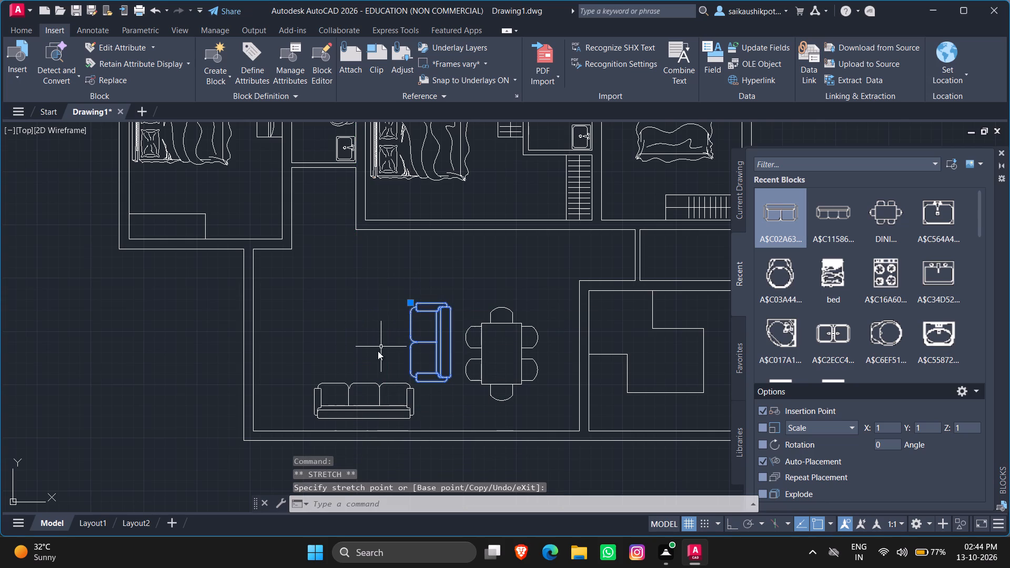
{"action": "scroll", "coordinate": [367, 403], "scroll_direction": "up", "scroll_amount": 1}
{"action": "type", "text": "``"}
{"action": "key", "text": "Escape"}
{"action": "key", "text": "Escape"}
{"action": "key", "text": "Escape"}
{"action": "key", "text": "Escape"}
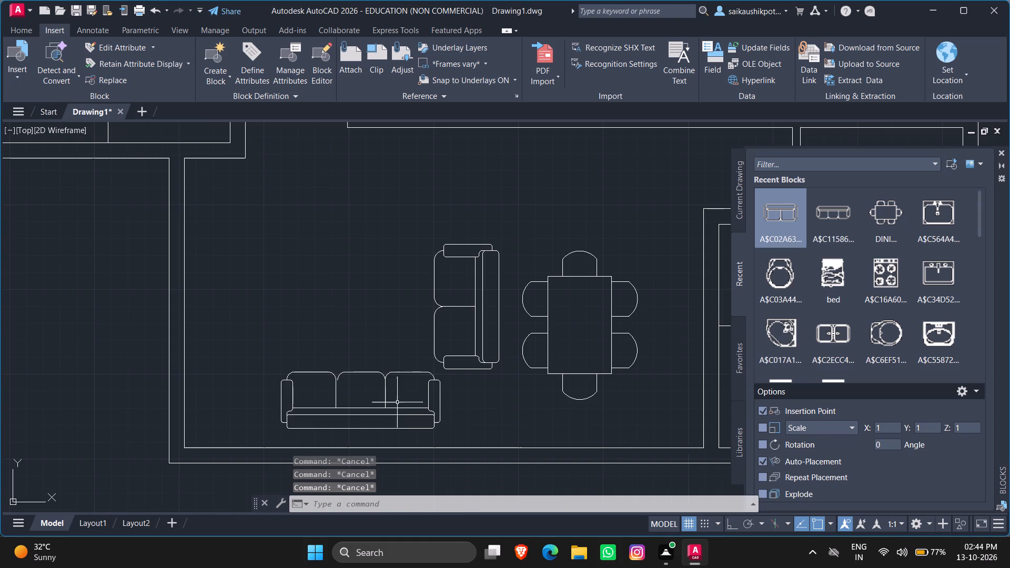
Move the three-seat sofa left along the bottom wall, widening its gap from the two-seat sofa.
{"action": "left_click_drag", "start_coordinate": [396, 400], "coordinate": [386, 401]}
{"action": "left_click", "coordinate": [319, 404]}
{"action": "left_click_drag", "start_coordinate": [438, 372], "coordinate": [421, 374]}
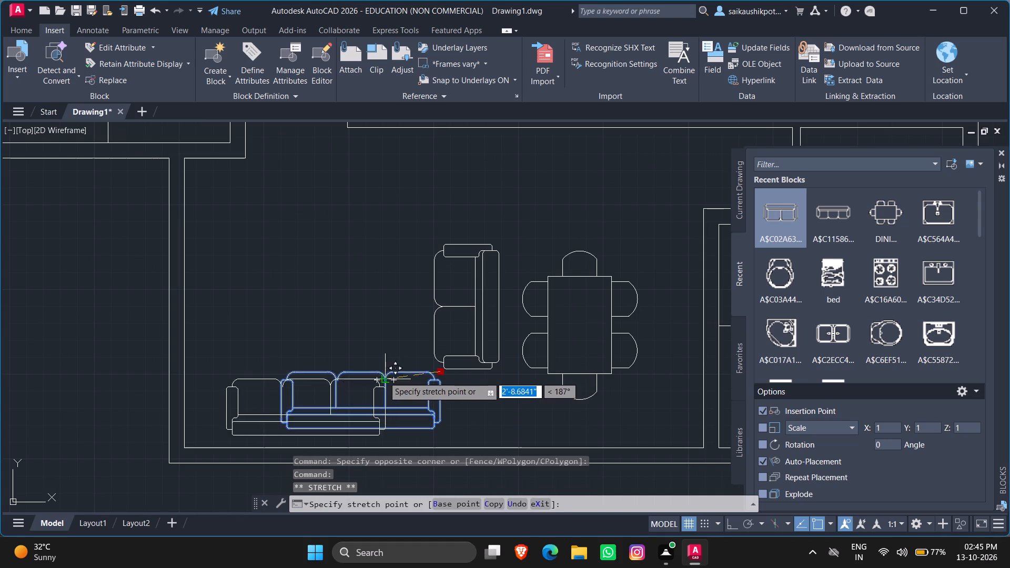
{"action": "left_click", "coordinate": [392, 369]}
{"action": "key", "text": "Escape"}
{"action": "key", "text": "Escape"}
Move the two-seat sofa slightly left, away from the dining chairs, until its seat front lines up with the three-seat sofa's right end.
{"action": "left_click_drag", "start_coordinate": [454, 316], "coordinate": [415, 346]}
{"action": "left_click", "coordinate": [406, 355]}
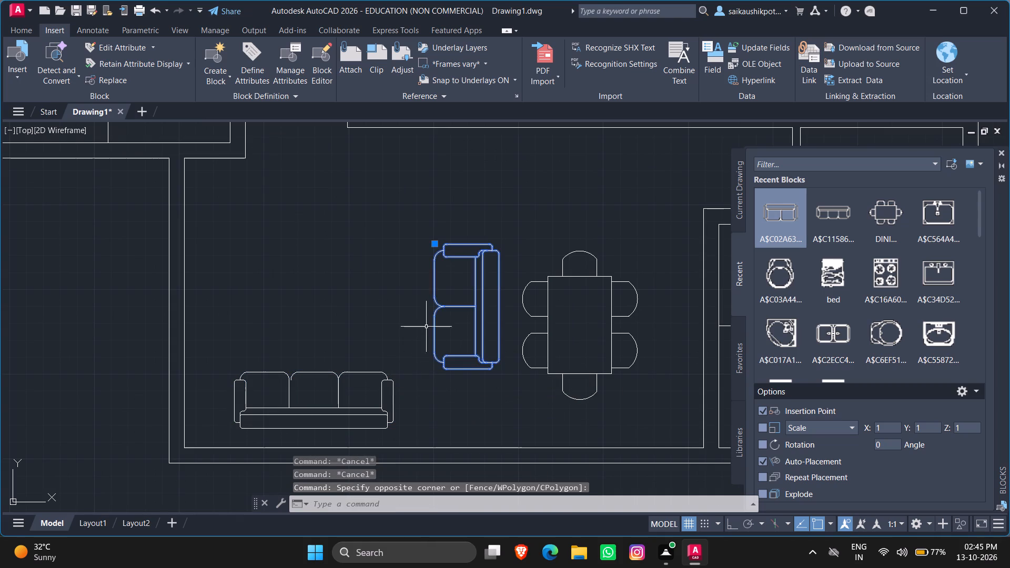
{"action": "left_click", "coordinate": [435, 244]}
{"action": "left_click", "coordinate": [396, 241]}
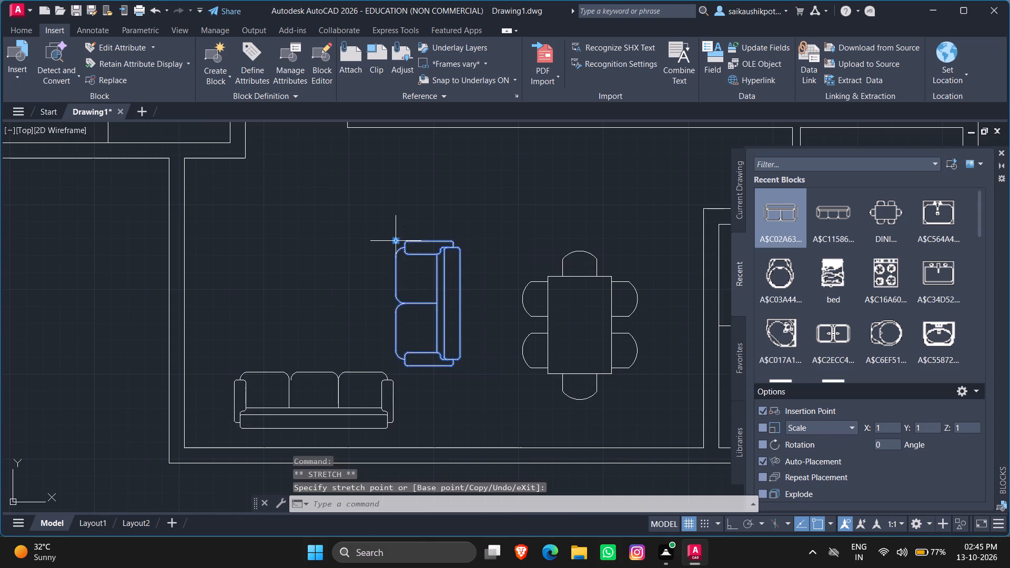
{"action": "key", "text": "Escape"}
{"action": "key", "text": "Escape"}
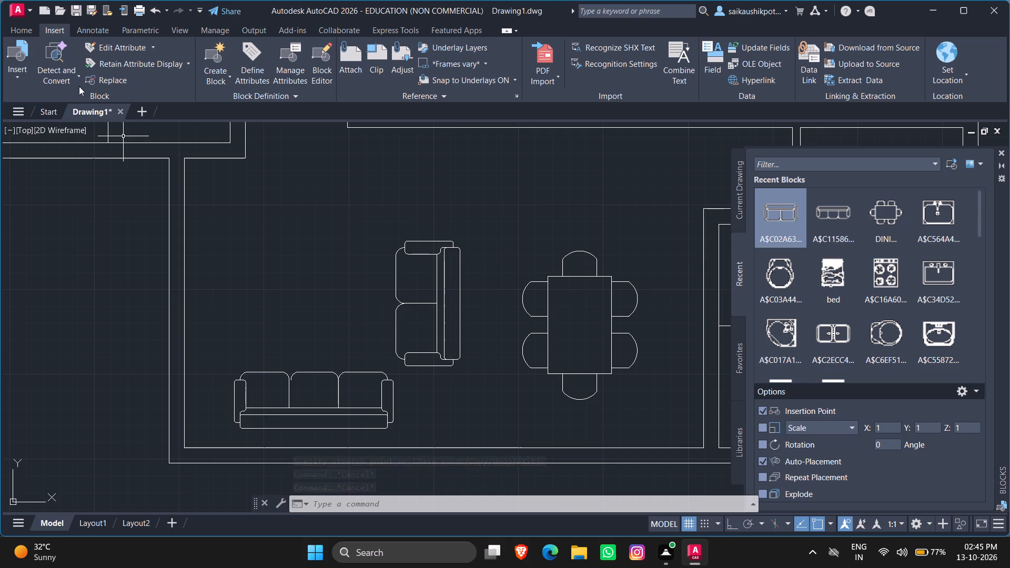
Draw a coffee table rectangle about two sofa seats wide, above the three-seat sofa and left of the two-seat sofa.
{"action": "left_click", "coordinate": [7, 25]}
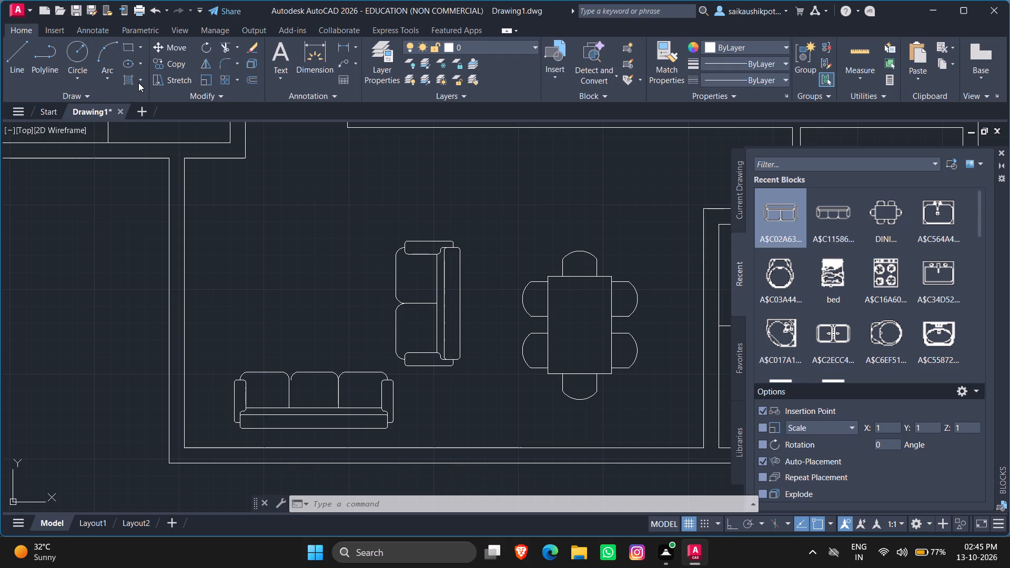
{"action": "left_click", "coordinate": [131, 50]}
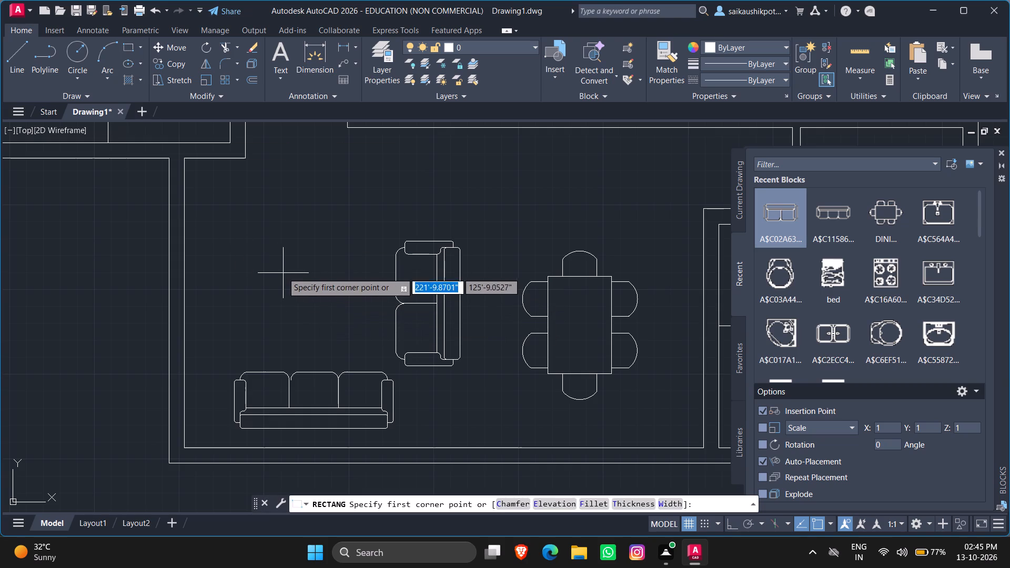
{"action": "left_click", "coordinate": [260, 267]}
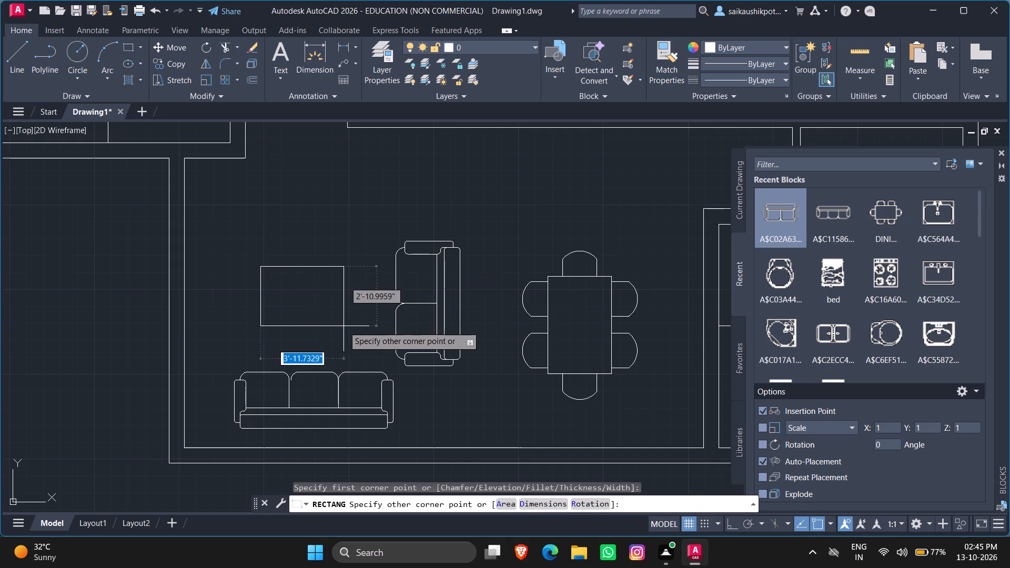
{"action": "left_click", "coordinate": [358, 331]}
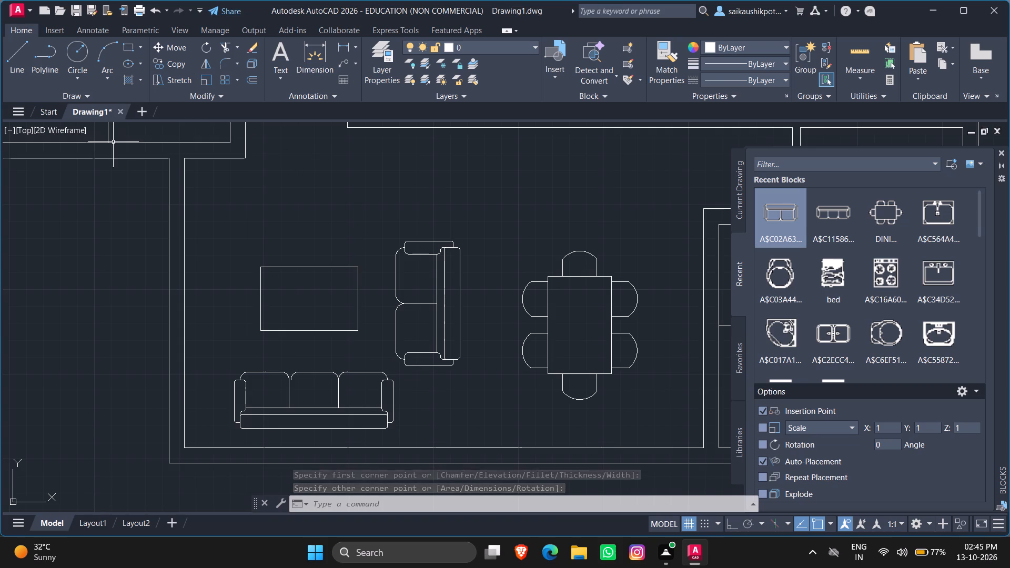
Draw a 2' by 2' side table square with lines in the corner between the three-seat and two-seat sofas.
{"action": "key", "text": "l"}
{"action": "key", "text": "Return"}
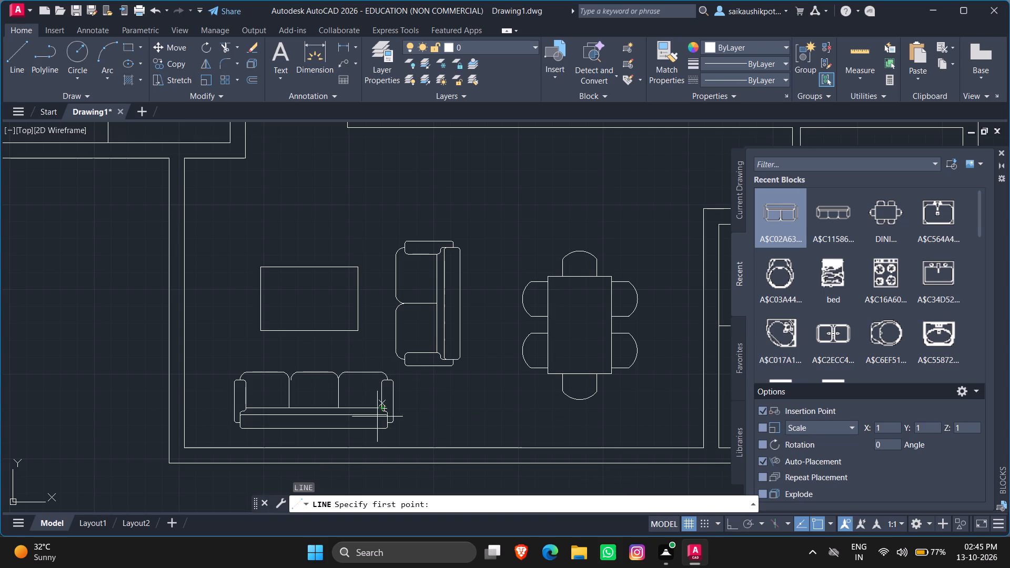
{"action": "scroll", "coordinate": [422, 419], "scroll_direction": "up", "scroll_amount": 2}
{"action": "left_click", "coordinate": [381, 320]}
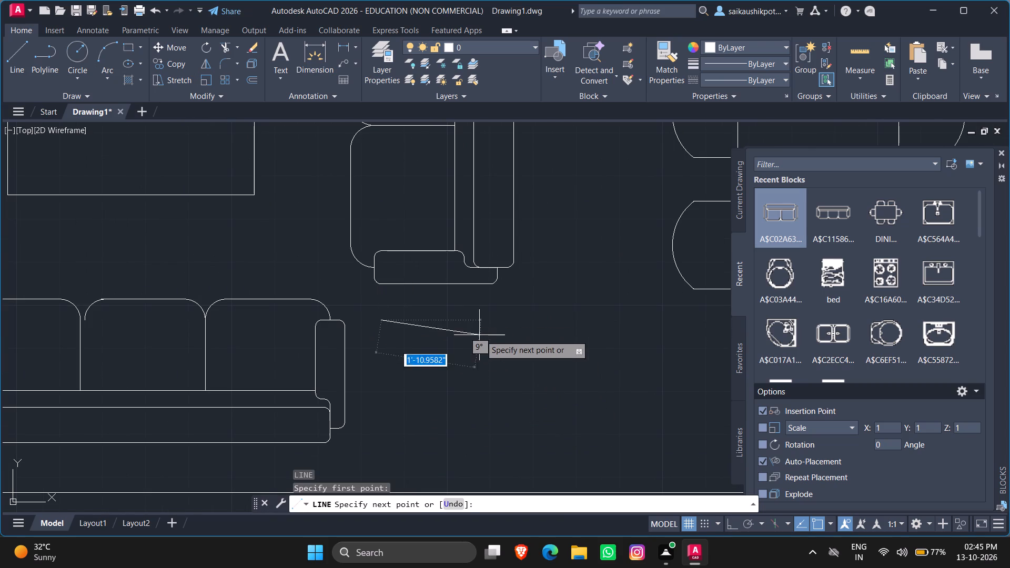
{"action": "key", "text": "F8"}
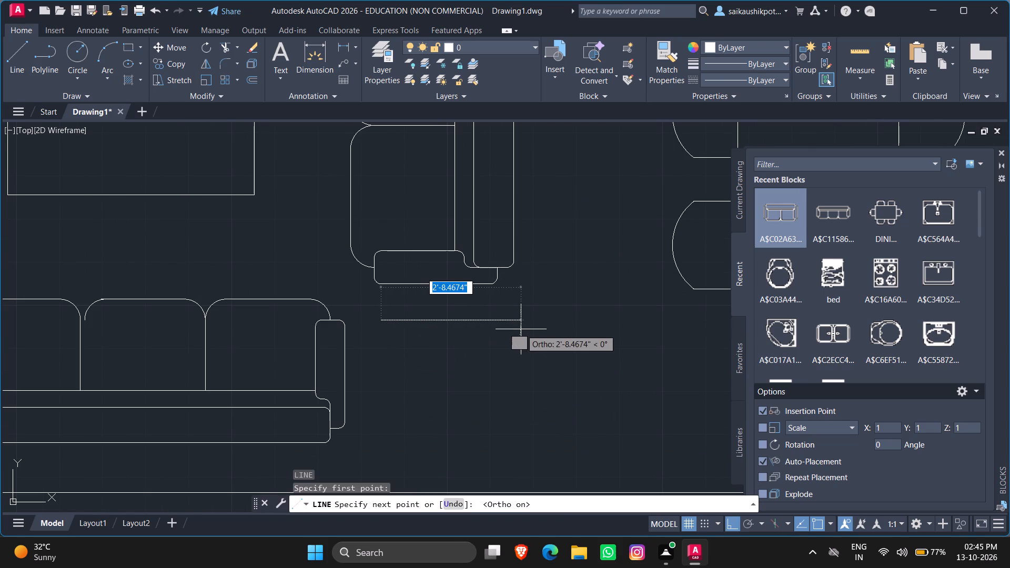
{"action": "type", "text": "2'"}
{"action": "key", "text": "Return"}
{"action": "scroll", "coordinate": [521, 329], "scroll_direction": "up", "scroll_amount": 1}
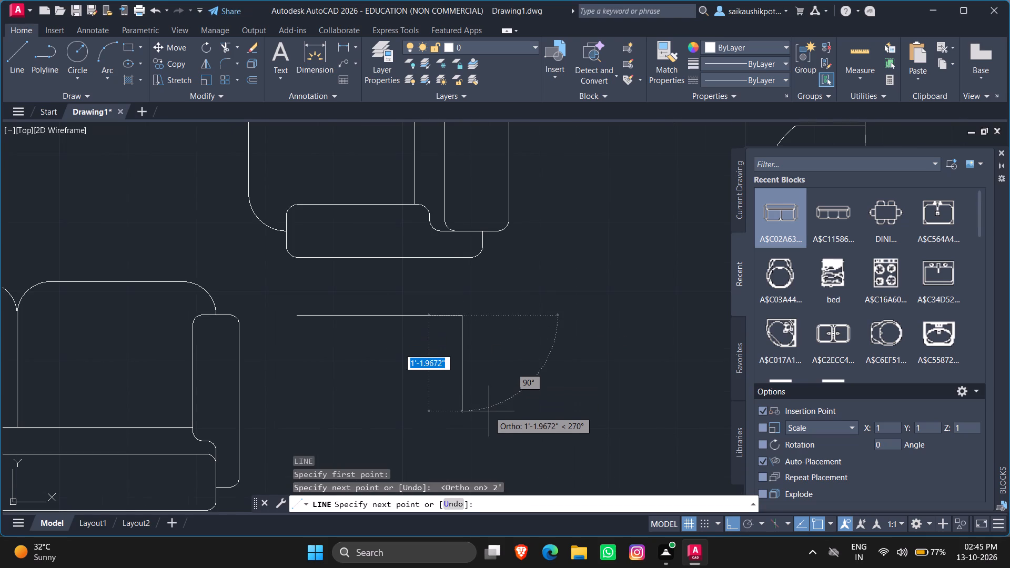
{"action": "type", "text": "2'"}
{"action": "key", "text": "Return"}
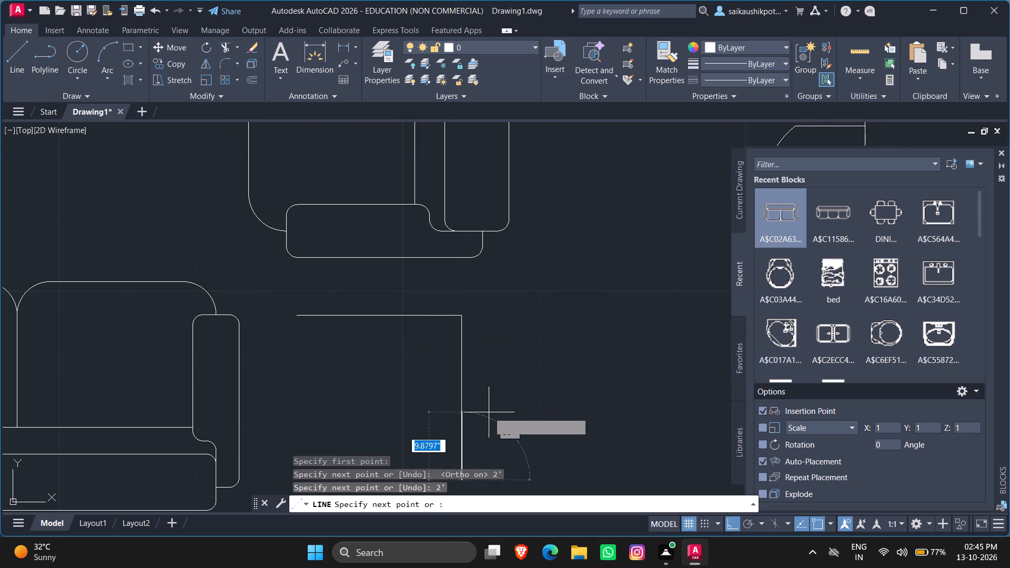
{"action": "scroll", "coordinate": [517, 396], "scroll_direction": "down", "scroll_amount": 3}
{"action": "scroll", "coordinate": [493, 434], "scroll_direction": "up", "scroll_amount": 2}
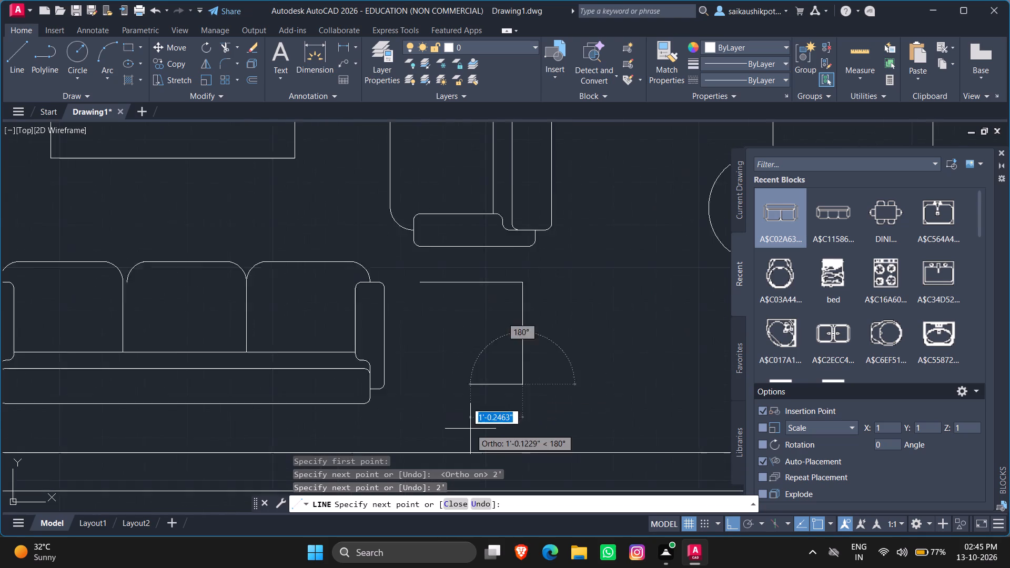
{"action": "scroll", "coordinate": [469, 428], "scroll_direction": "up", "scroll_amount": 1}
{"action": "type", "text": "2'"}
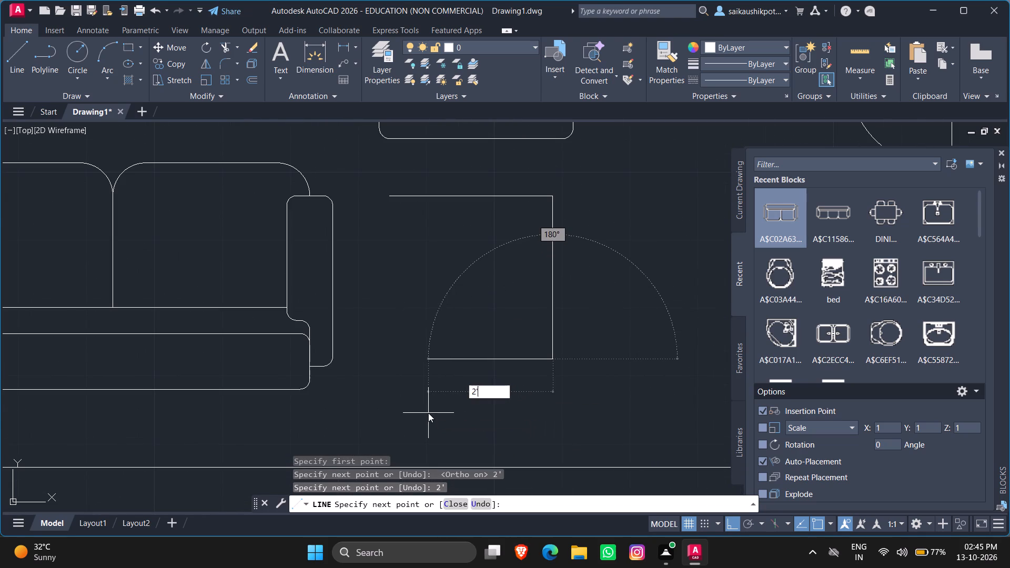
{"action": "key", "text": "Return"}
{"action": "left_click", "coordinate": [393, 198]}
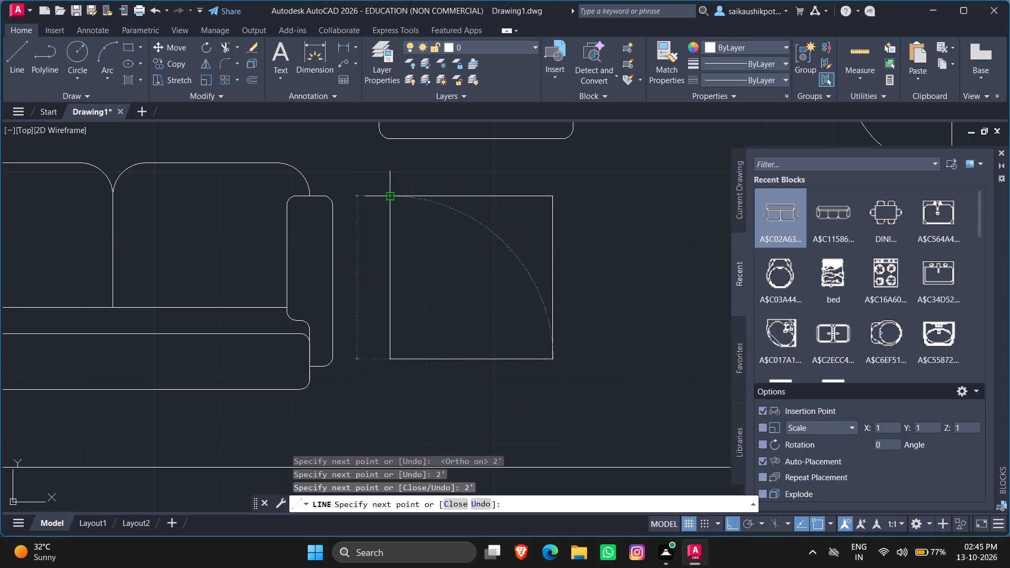
{"action": "key", "text": "Escape"}
{"action": "key", "text": "Escape"}
{"action": "key", "text": "Escape"}
Join the four lines of the side table square into a single polyline.
{"action": "scroll", "coordinate": [438, 258], "scroll_direction": "down", "scroll_amount": 1}
{"action": "left_click", "coordinate": [400, 204]}
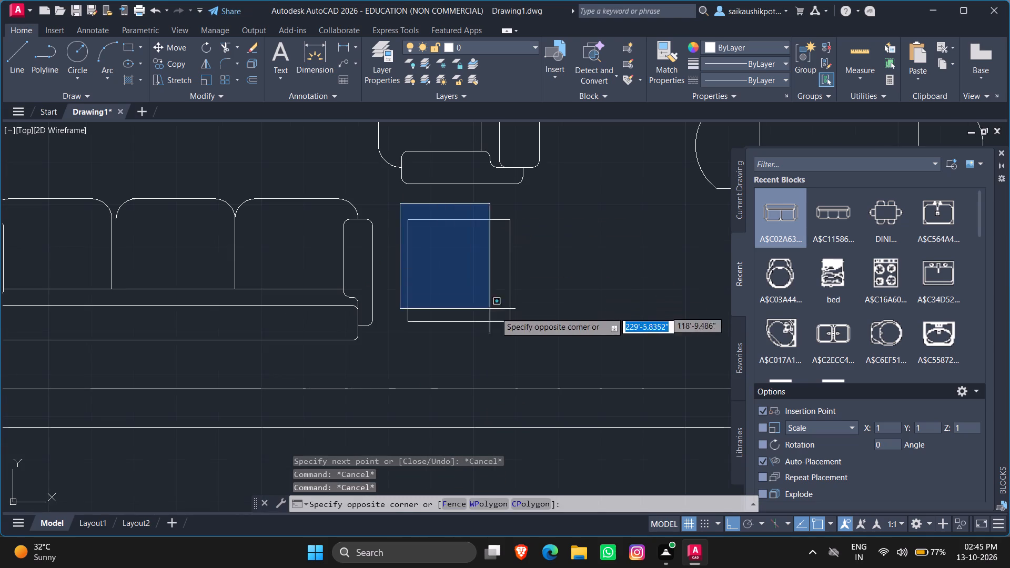
{"action": "left_click", "coordinate": [526, 347]}
{"action": "type", "text": "JOIN"}
{"action": "key", "text": "Return"}
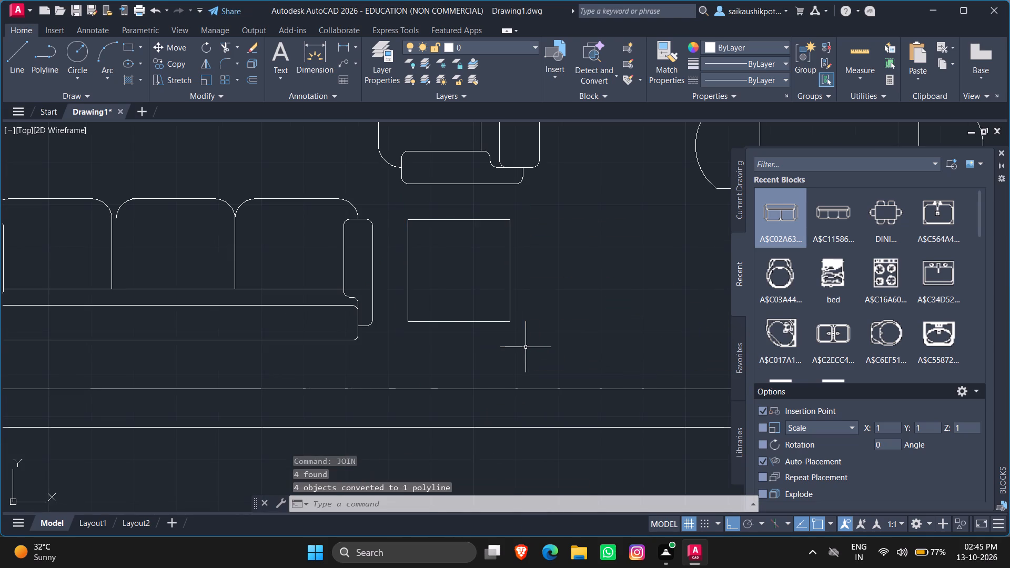
{"action": "key", "text": "Escape"}
{"action": "key", "text": "Escape"}
{"action": "key", "text": "Escape"}
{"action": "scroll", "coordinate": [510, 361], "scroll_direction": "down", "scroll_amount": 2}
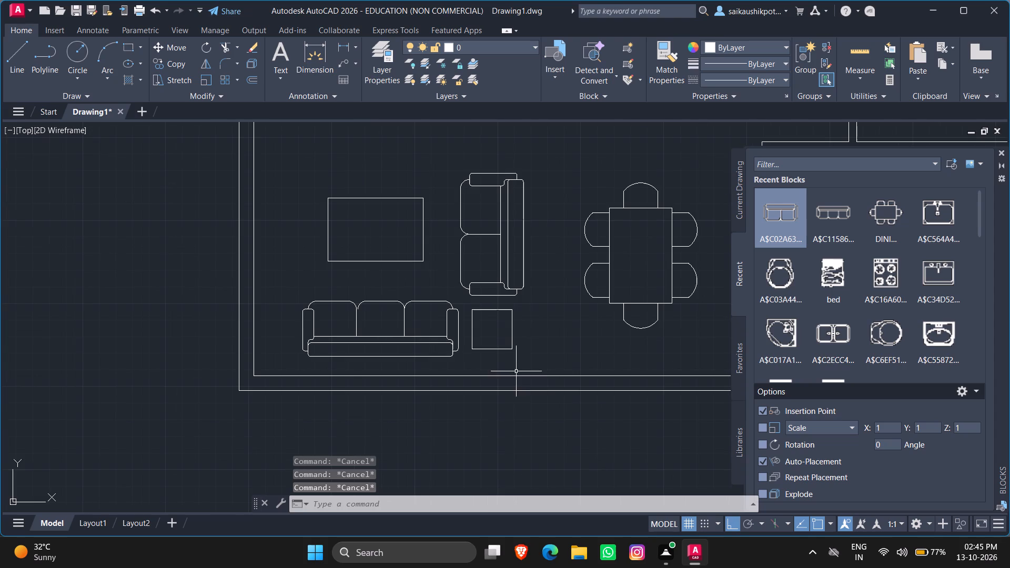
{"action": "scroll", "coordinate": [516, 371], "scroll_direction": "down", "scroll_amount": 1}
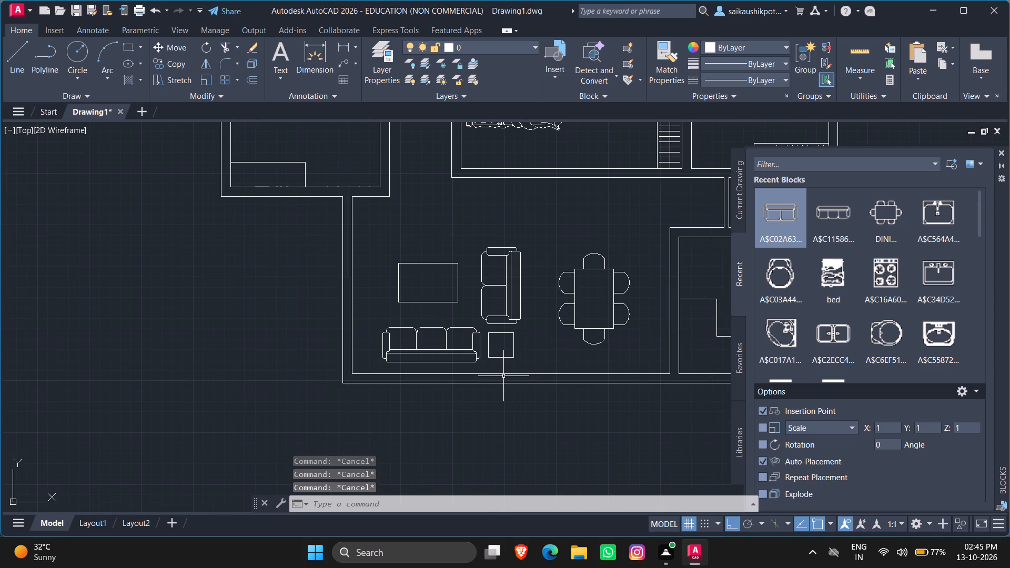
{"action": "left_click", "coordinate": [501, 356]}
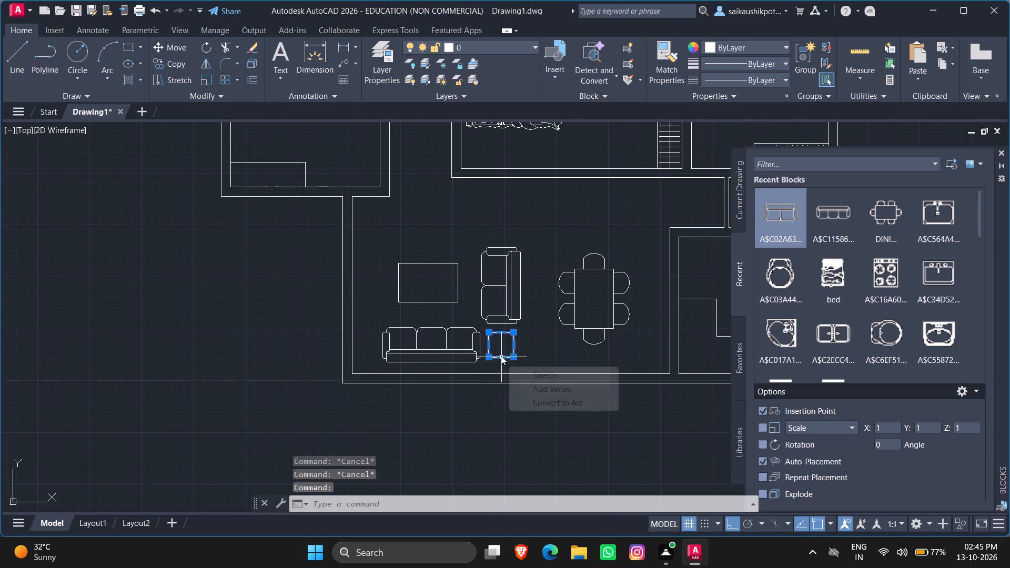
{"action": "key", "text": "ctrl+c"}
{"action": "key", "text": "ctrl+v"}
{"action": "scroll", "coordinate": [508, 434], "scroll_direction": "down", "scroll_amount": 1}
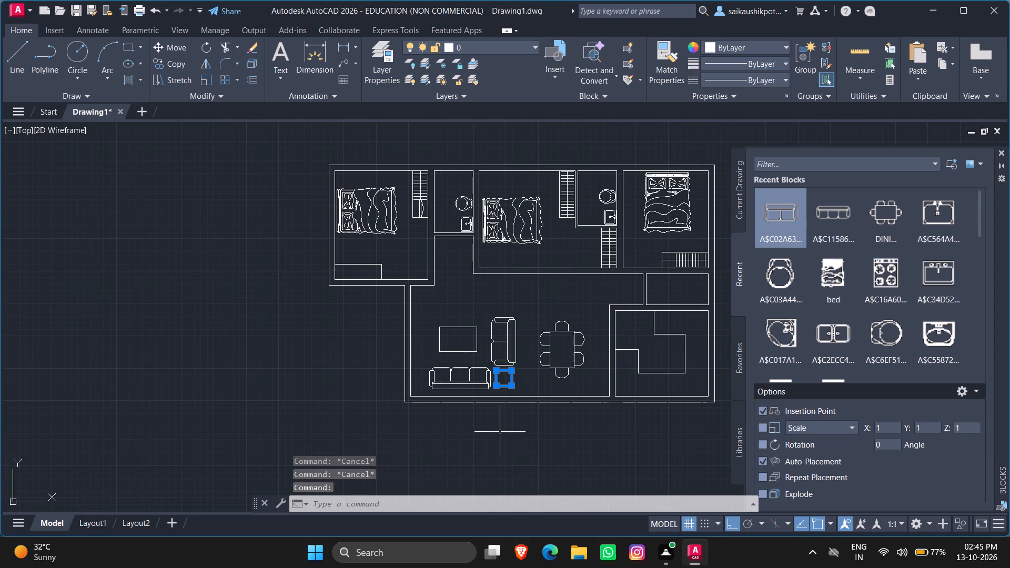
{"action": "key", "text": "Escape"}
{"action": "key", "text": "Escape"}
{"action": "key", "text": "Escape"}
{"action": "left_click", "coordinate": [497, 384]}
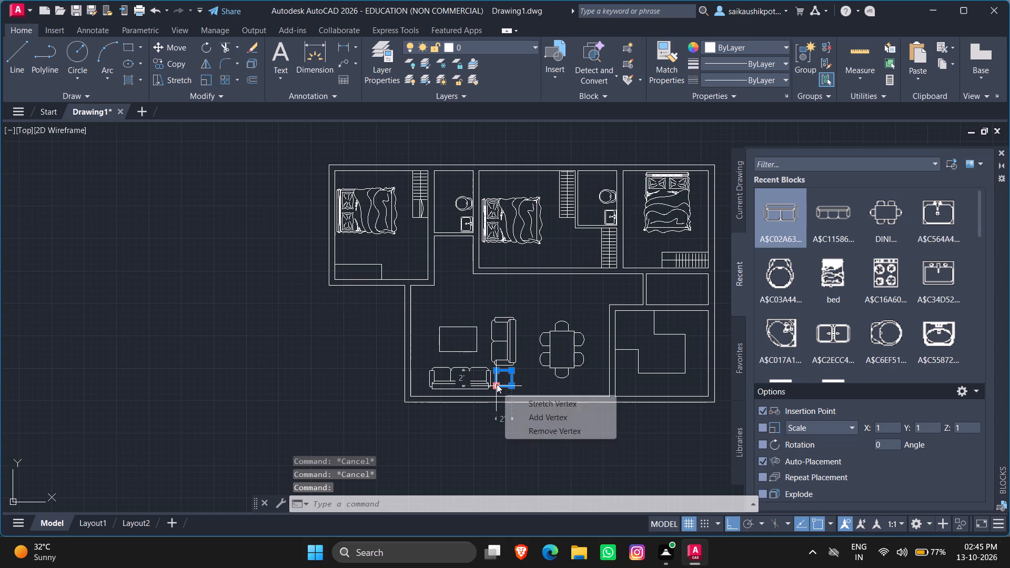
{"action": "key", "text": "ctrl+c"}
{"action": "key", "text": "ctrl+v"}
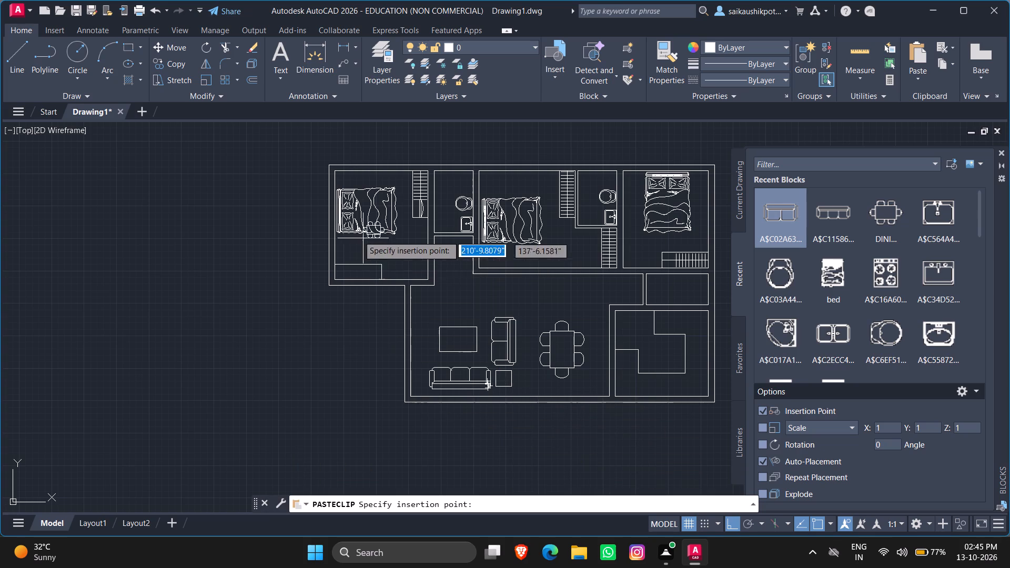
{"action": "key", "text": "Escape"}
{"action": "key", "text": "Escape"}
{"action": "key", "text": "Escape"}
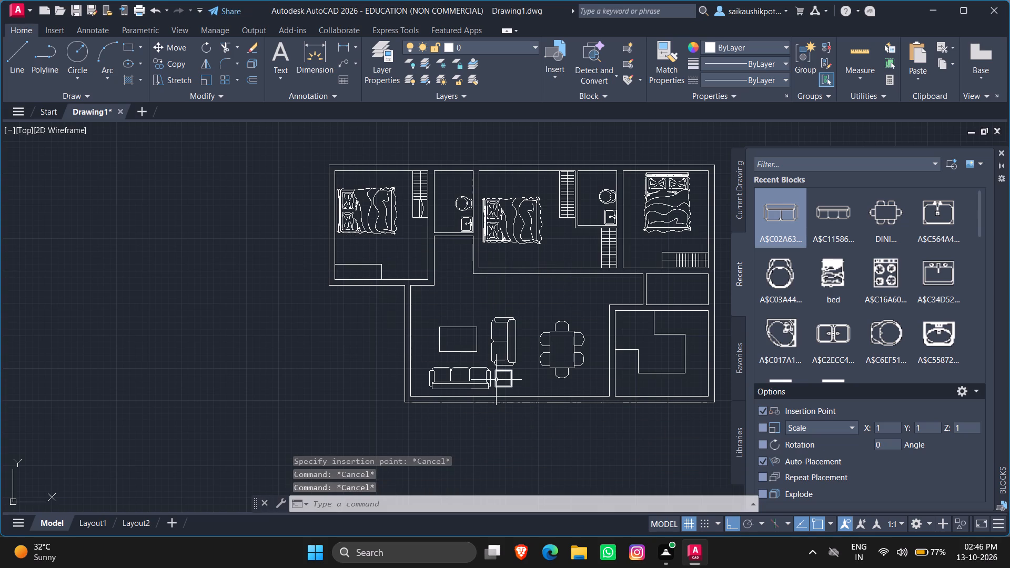
Copy the 2' square and paste it in the left bedroom as a bedside table just below the bed's headboard end.
{"action": "left_click", "coordinate": [496, 380]}
{"action": "key", "text": "ctrl+c"}
{"action": "key", "text": "ctrl+v"}
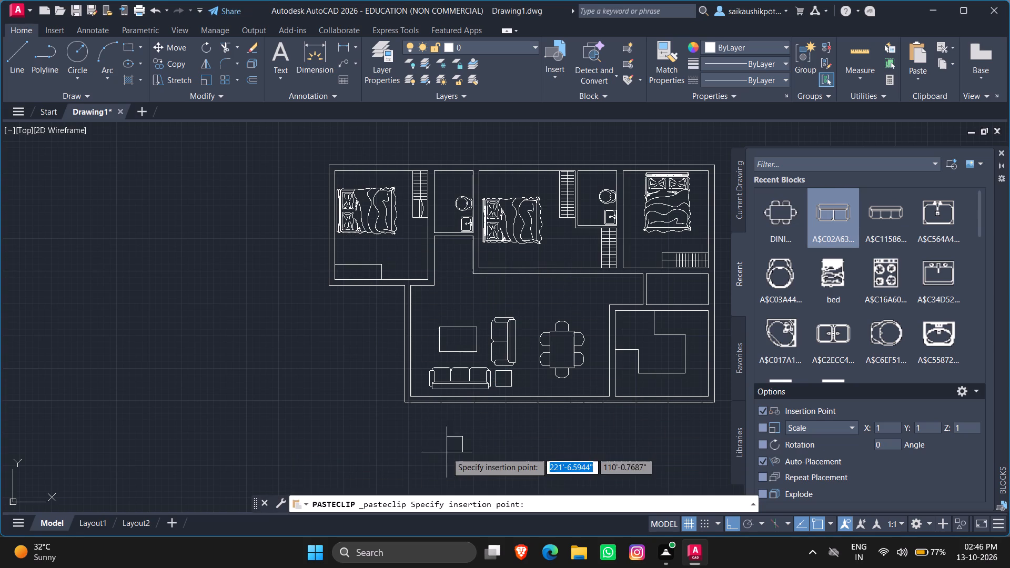
{"action": "scroll", "coordinate": [332, 244], "scroll_direction": "up", "scroll_amount": 2}
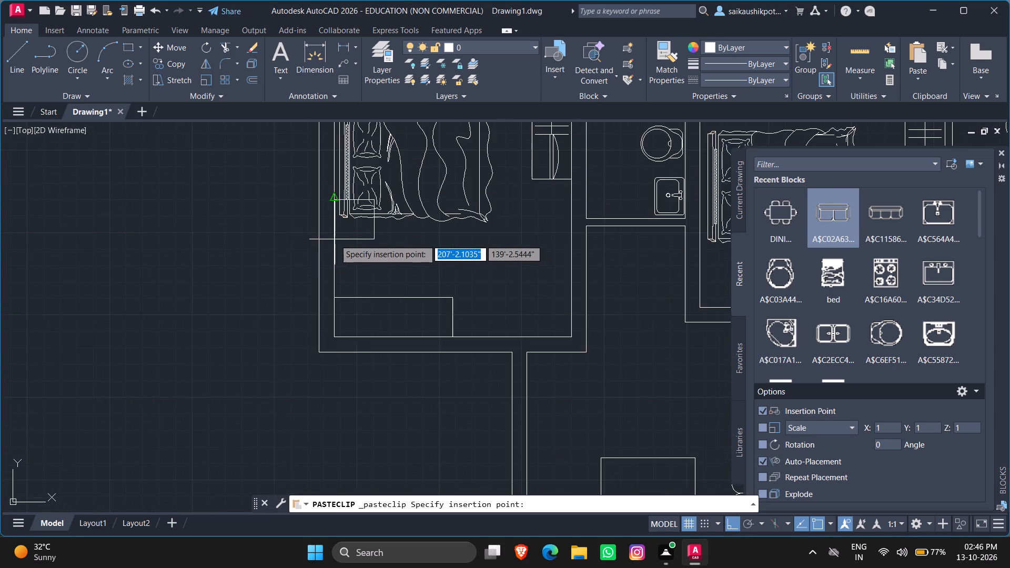
{"action": "scroll", "coordinate": [348, 261], "scroll_direction": "up", "scroll_amount": 3}
{"action": "scroll", "coordinate": [337, 283], "scroll_direction": "down", "scroll_amount": 1}
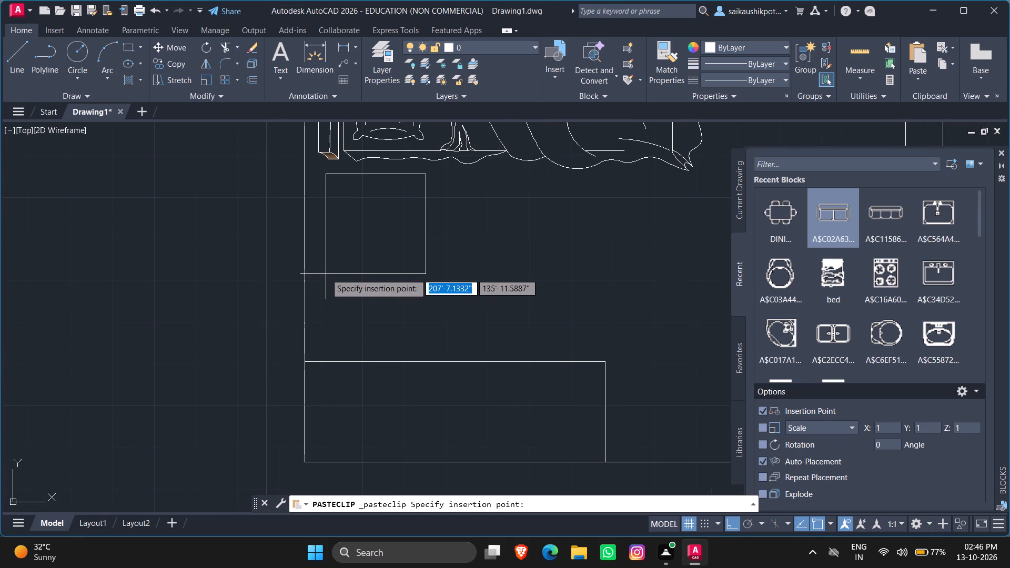
{"action": "left_click", "coordinate": [326, 269]}
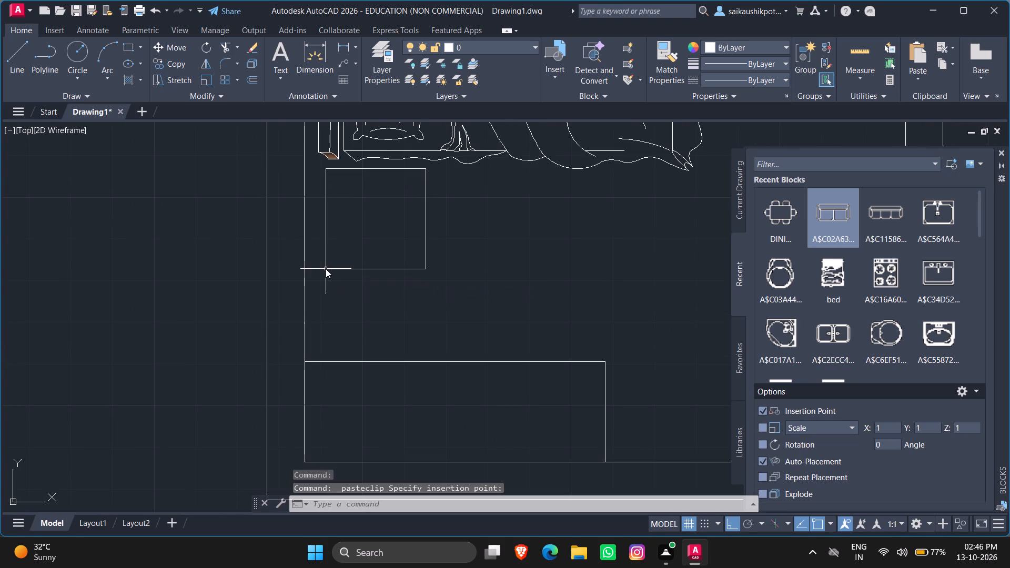
Paste another 2' square in the left bedroom, between the bed's headboard end and the top wall.
{"action": "scroll", "coordinate": [340, 288], "scroll_direction": "down", "scroll_amount": 4}
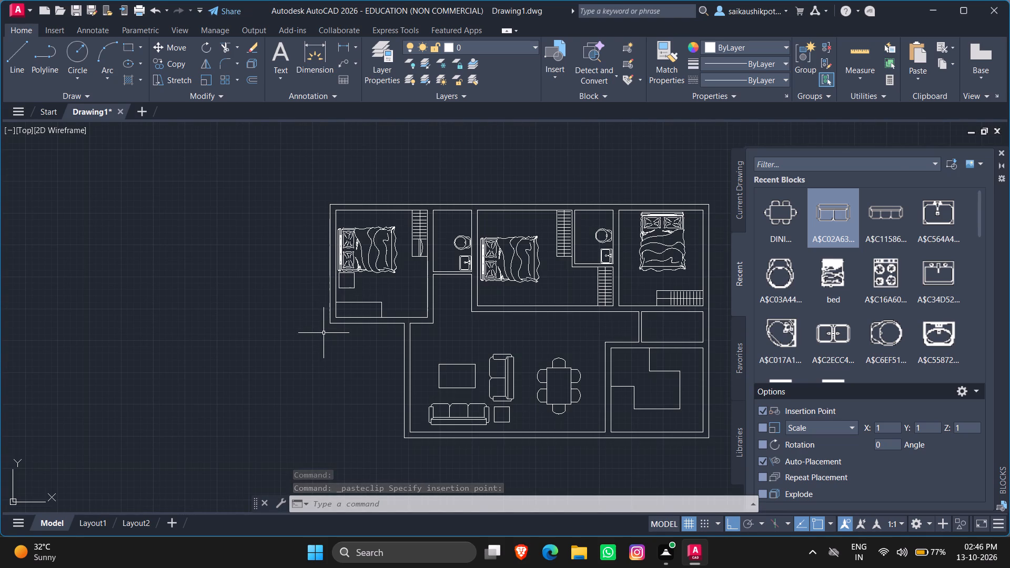
{"action": "key", "text": "ctrl+v"}
{"action": "scroll", "coordinate": [340, 216], "scroll_direction": "up", "scroll_amount": 7}
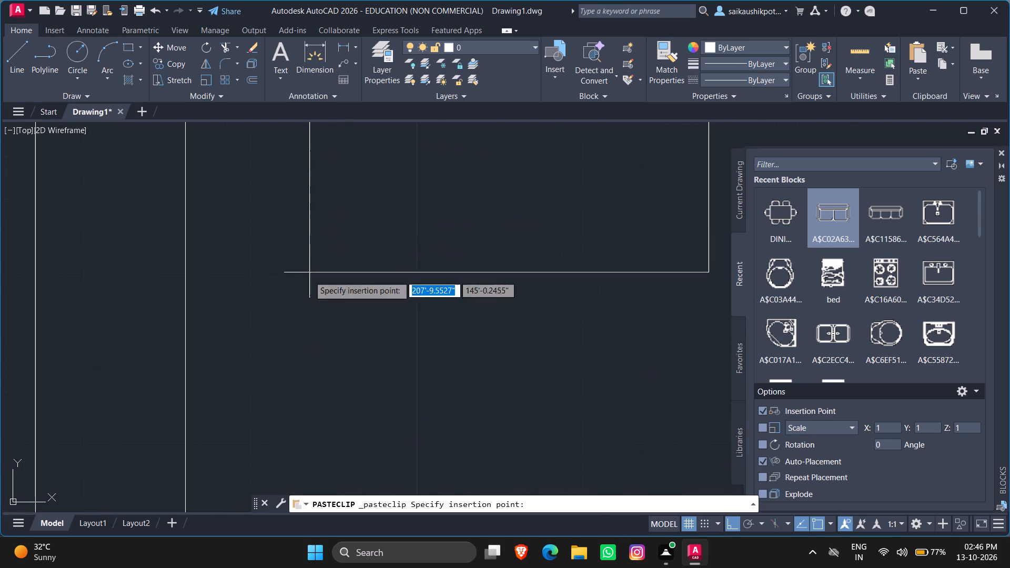
{"action": "scroll", "coordinate": [297, 336], "scroll_direction": "down", "scroll_amount": 2}
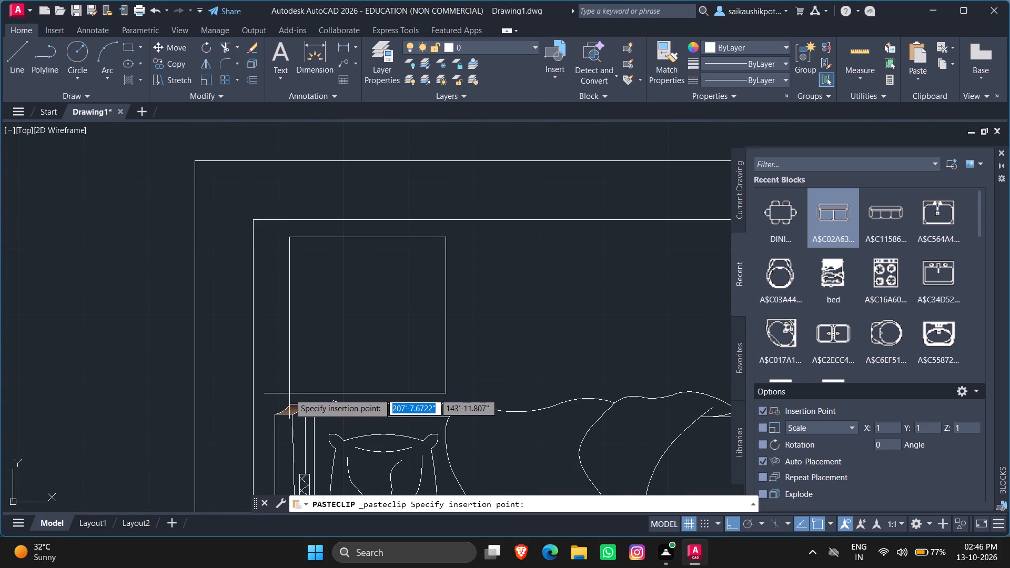
{"action": "left_click", "coordinate": [289, 393]}
Paste a 2' bedside table square in the middle bedroom, just below the bed's headboard end.
{"action": "scroll", "coordinate": [316, 352], "scroll_direction": "down", "scroll_amount": 5}
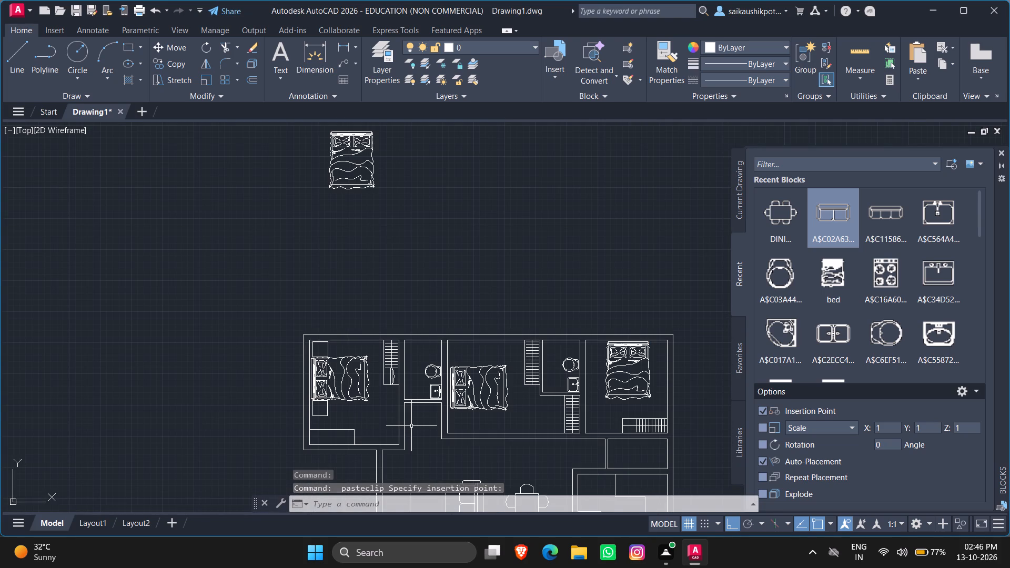
{"action": "key", "text": "ctrl+v"}
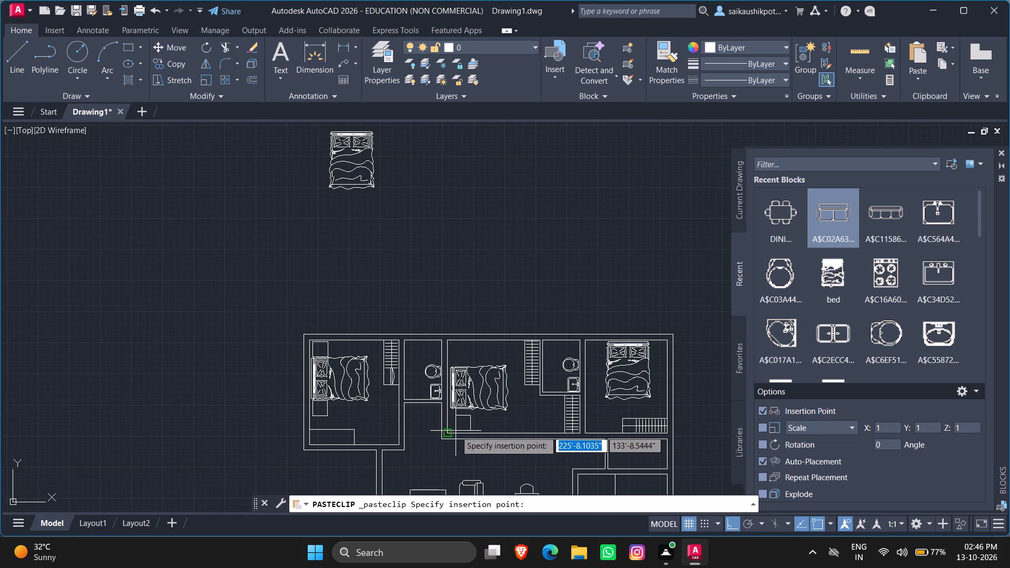
{"action": "scroll", "coordinate": [456, 431], "scroll_direction": "up", "scroll_amount": 5}
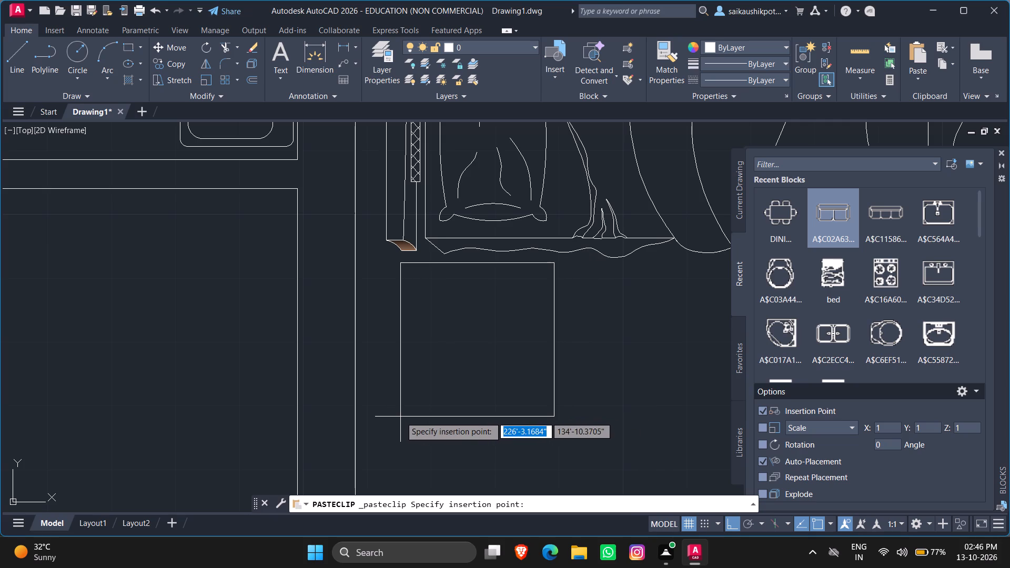
{"action": "left_click", "coordinate": [400, 417]}
Paste a 2' bedside table square in the middle bedroom, just above the bed's headboard end.
{"action": "key", "text": "ctrl+v"}
{"action": "scroll", "coordinate": [401, 429], "scroll_direction": "down", "scroll_amount": 4, "text": "ctrl"}
{"action": "scroll", "coordinate": [412, 334], "scroll_direction": "up", "scroll_amount": 1}
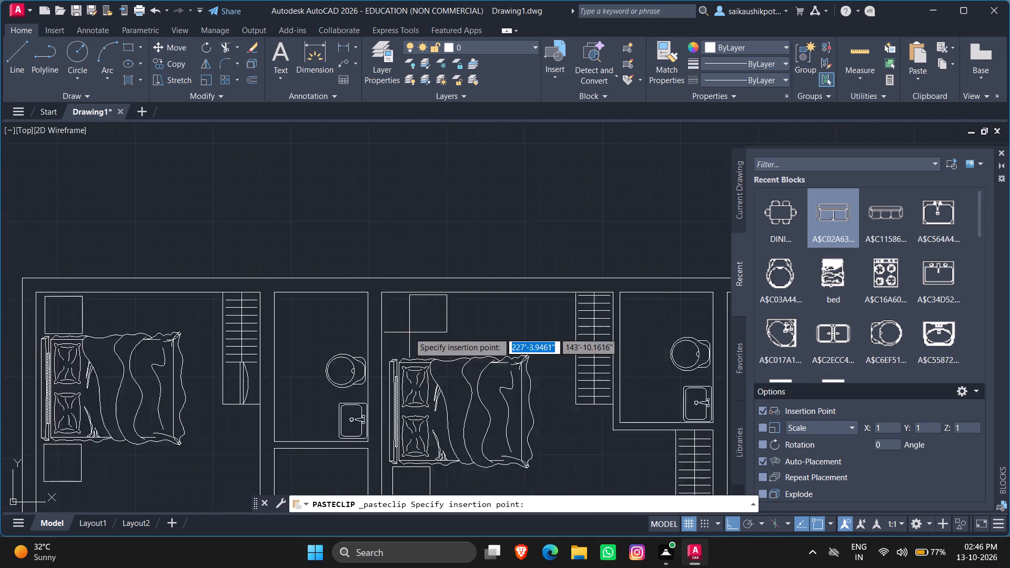
{"action": "scroll", "coordinate": [406, 332], "scroll_direction": "up", "scroll_amount": 3}
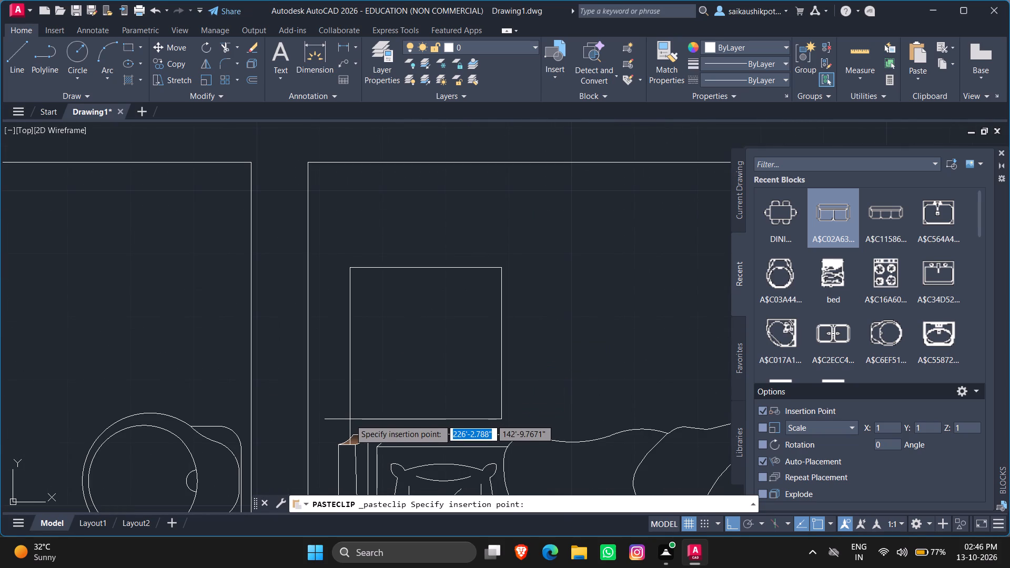
{"action": "left_click", "coordinate": [350, 419]}
Paste a 2' bedside table square in the right bedroom, against the right side of the bed beside the pillows.
{"action": "scroll", "coordinate": [413, 347], "scroll_direction": "down", "scroll_amount": 7}
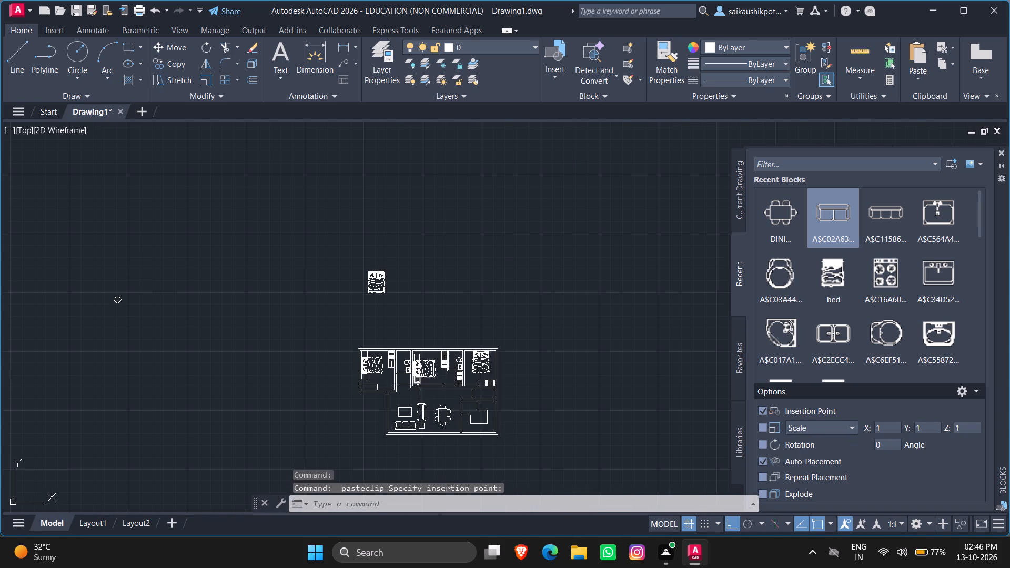
{"action": "key", "text": "ctrl+v"}
{"action": "scroll", "coordinate": [488, 359], "scroll_direction": "up", "scroll_amount": 3}
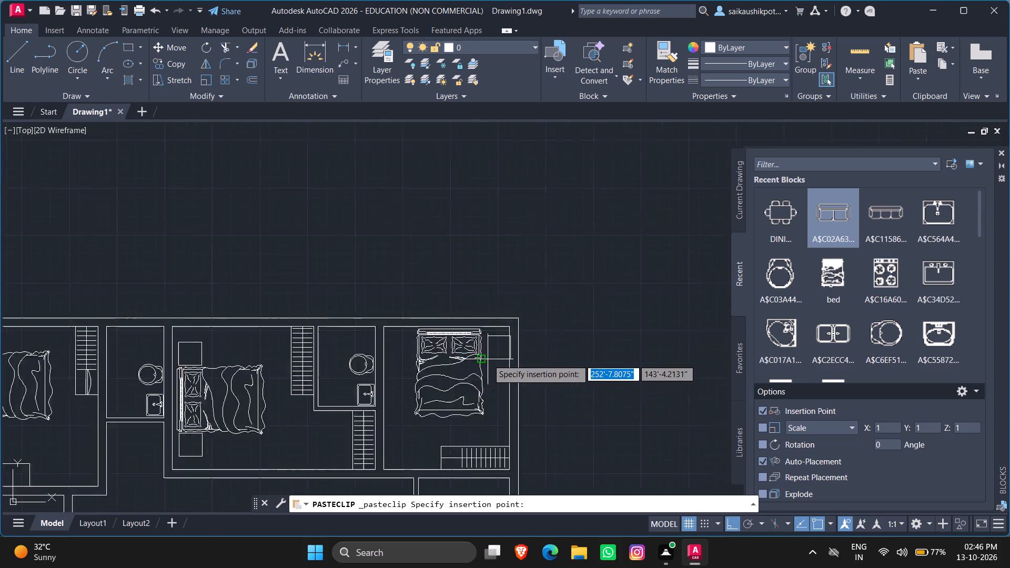
{"action": "scroll", "coordinate": [488, 359], "scroll_direction": "up", "scroll_amount": 6}
{"action": "scroll", "coordinate": [458, 354], "scroll_direction": "down", "scroll_amount": 3}
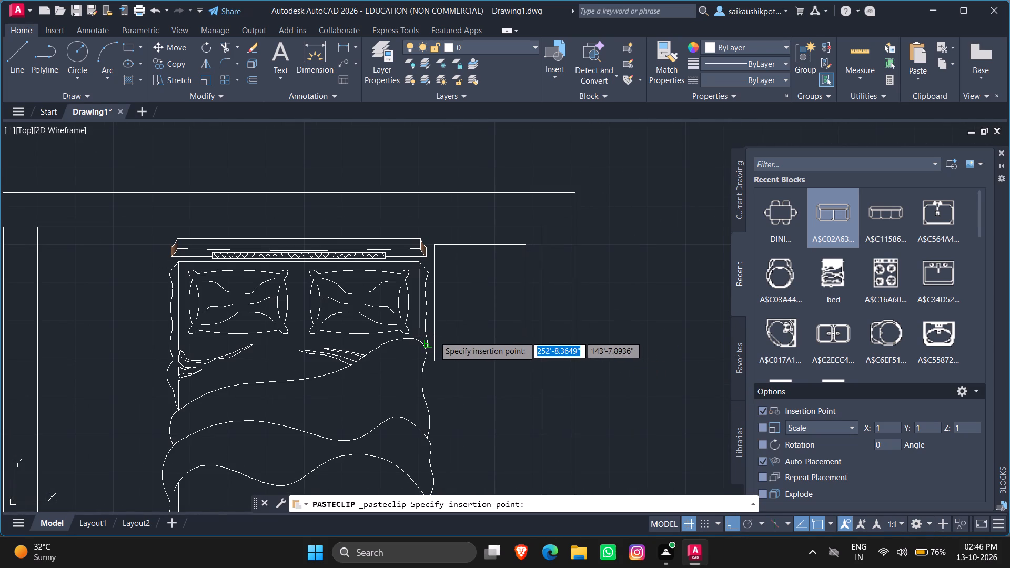
{"action": "left_click", "coordinate": [434, 336]}
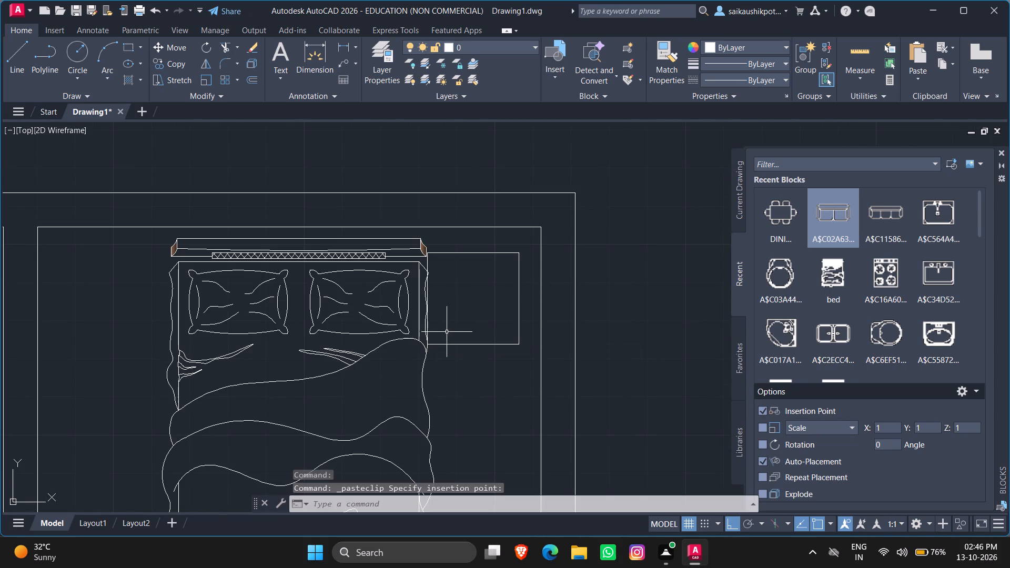
Paste a 2' bedside table square in the right bedroom, on the left side of the bed beside the headboard.
{"action": "scroll", "coordinate": [447, 332], "scroll_direction": "down", "scroll_amount": 1}
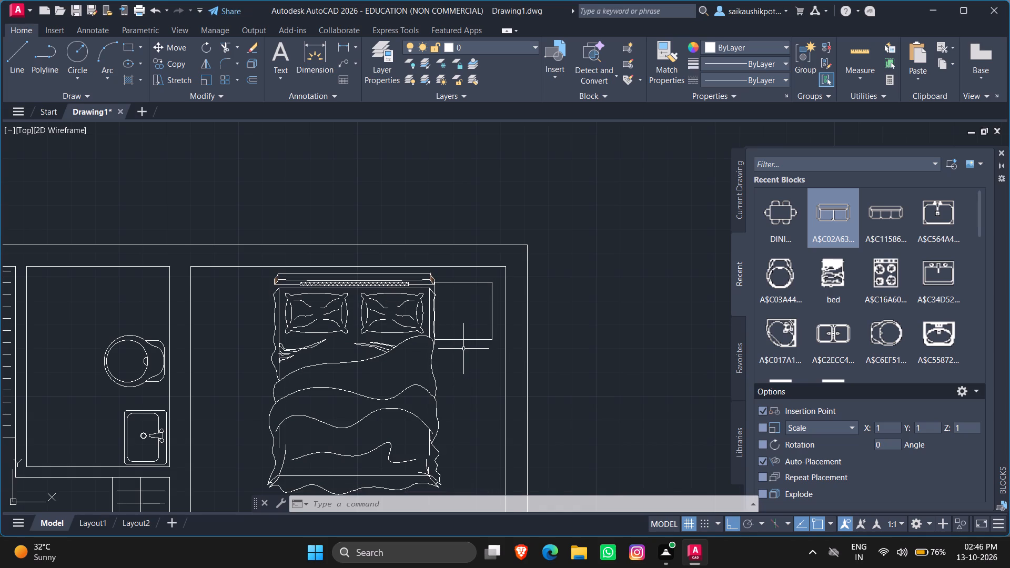
{"action": "scroll", "coordinate": [463, 348], "scroll_direction": "up", "scroll_amount": 2}
{"action": "key", "text": "ctrl+v"}
{"action": "scroll", "coordinate": [477, 348], "scroll_direction": "down", "scroll_amount": 3, "text": "ctrl"}
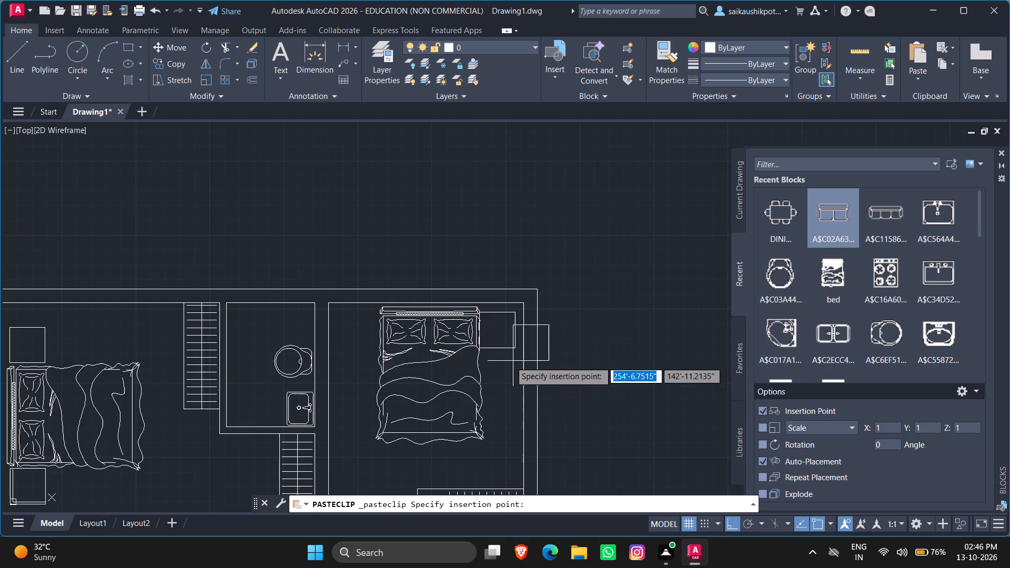
{"action": "scroll", "coordinate": [331, 354], "scroll_direction": "up", "scroll_amount": 3}
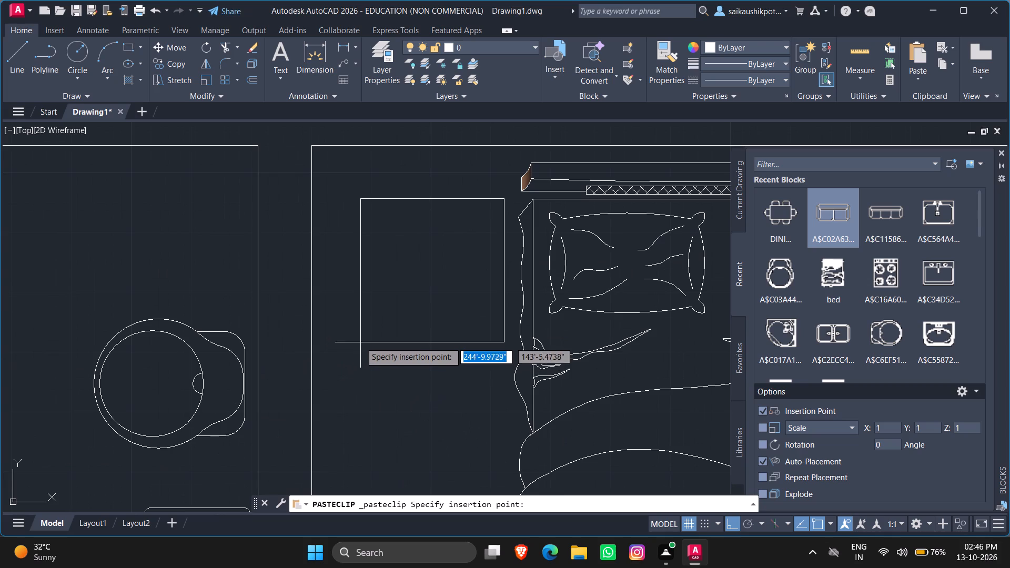
{"action": "left_click", "coordinate": [368, 320]}
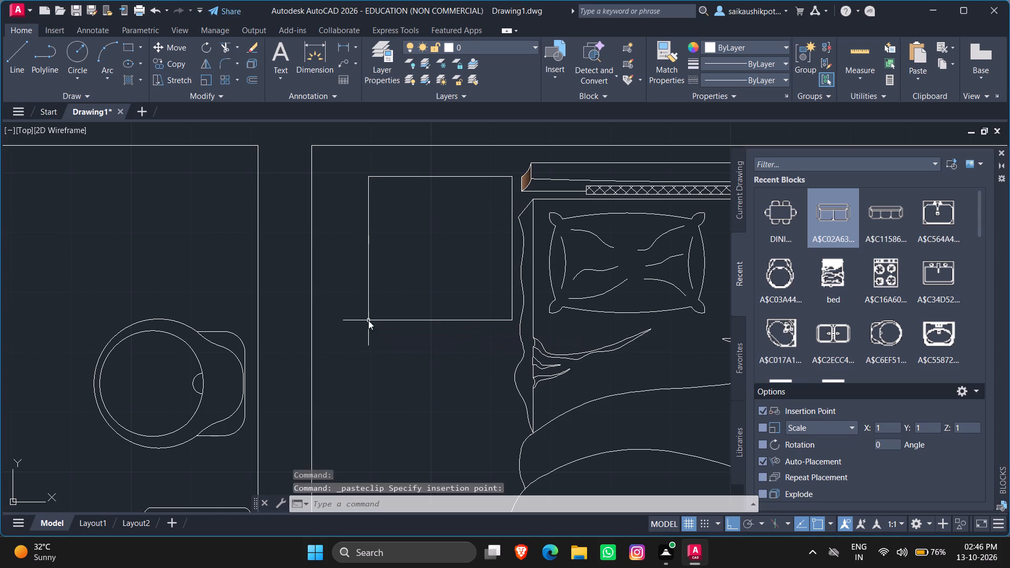
{"action": "scroll", "coordinate": [375, 324], "scroll_direction": "down", "scroll_amount": 4}
{"action": "key", "text": "Escape"}
{"action": "key", "text": "Escape"}
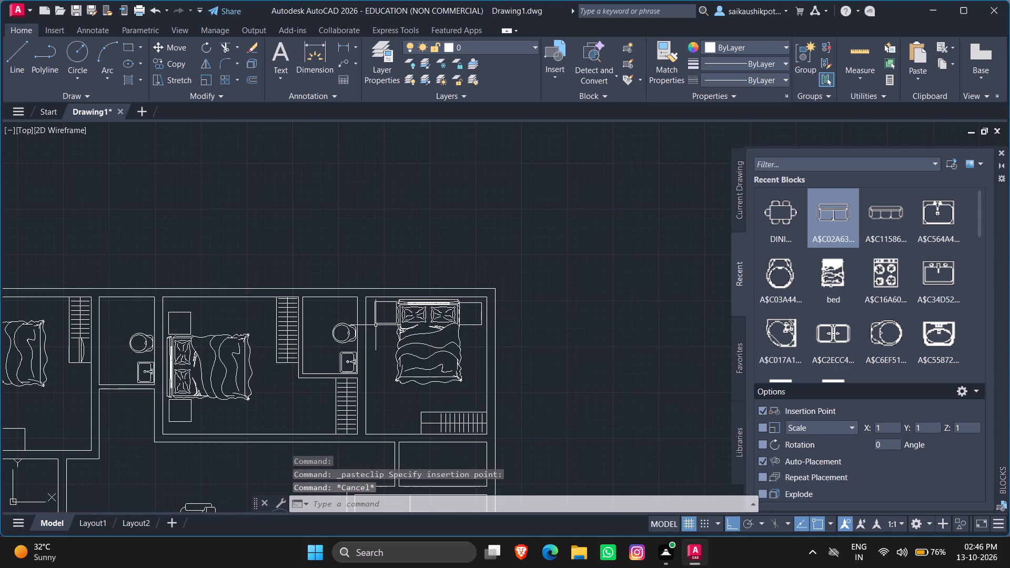
{"action": "key", "text": "Escape"}
{"action": "key", "text": "Escape"}
{"action": "key", "text": "Escape"}
Insert the recent four-burner stove block A$C16A60 on the kitchen's lower counter, between the stepped counter line and the bottom wall.
{"action": "scroll", "coordinate": [369, 384], "scroll_direction": "down", "scroll_amount": 1}
{"action": "scroll", "coordinate": [404, 324], "scroll_direction": "down", "scroll_amount": 1}
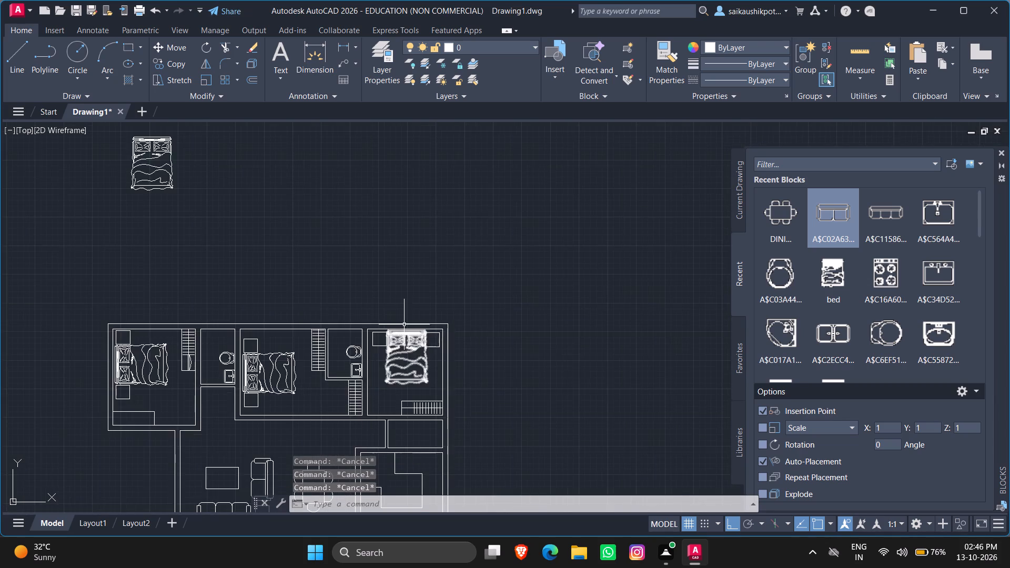
{"action": "scroll", "coordinate": [387, 399], "scroll_direction": "up", "scroll_amount": 2}
{"action": "scroll", "coordinate": [438, 351], "scroll_direction": "down", "scroll_amount": 2}
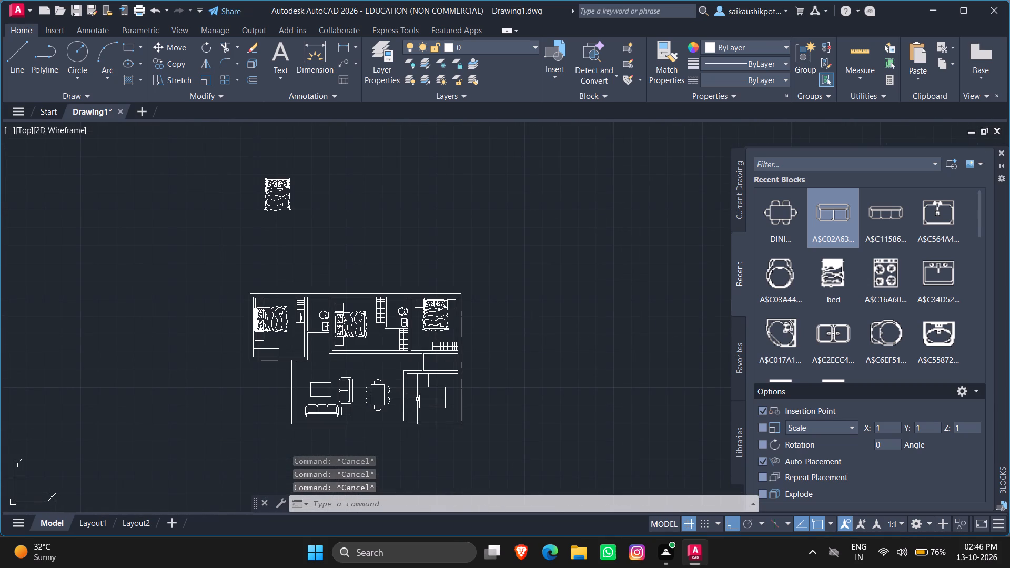
{"action": "scroll", "coordinate": [452, 368], "scroll_direction": "up", "scroll_amount": 2}
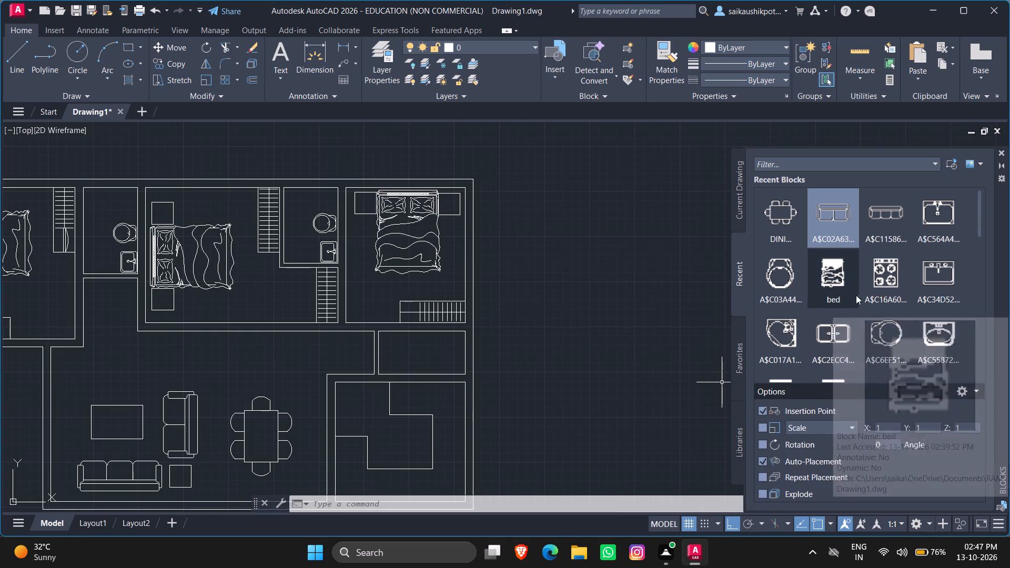
{"action": "left_click", "coordinate": [880, 282]}
{"action": "scroll", "coordinate": [506, 361], "scroll_direction": "down", "scroll_amount": 1}
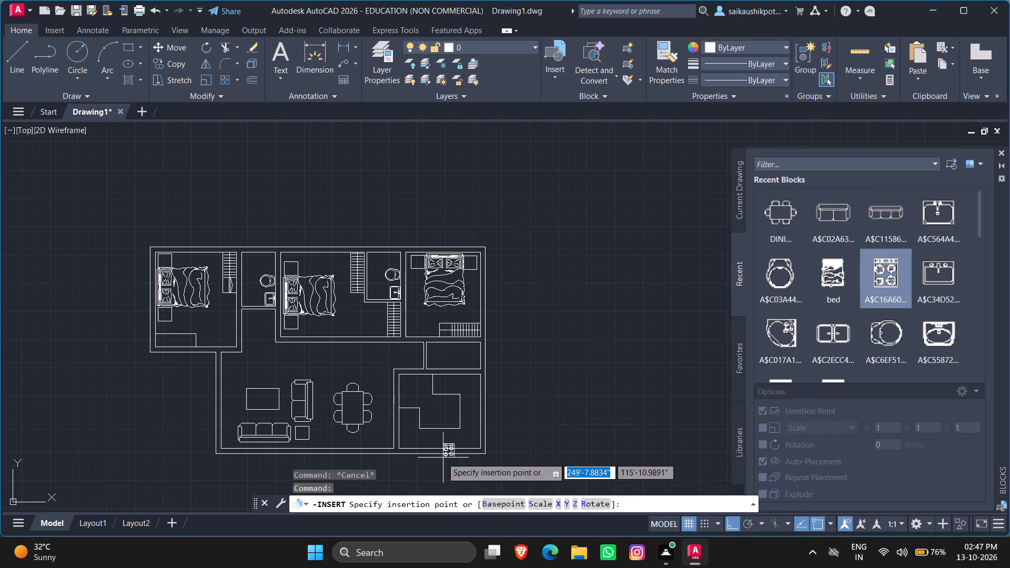
{"action": "scroll", "coordinate": [437, 457], "scroll_direction": "up", "scroll_amount": 4}
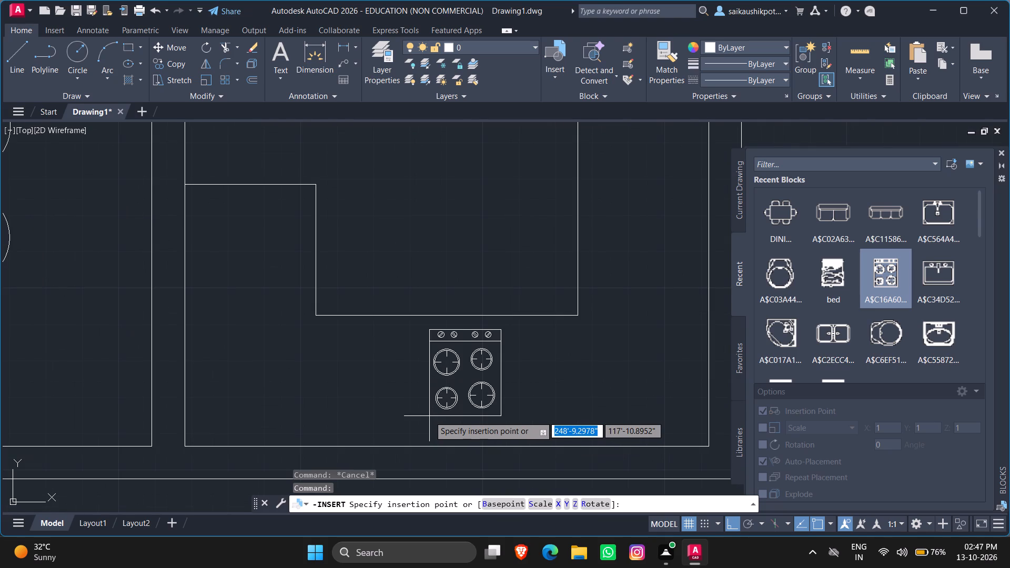
{"action": "left_click", "coordinate": [425, 422]}
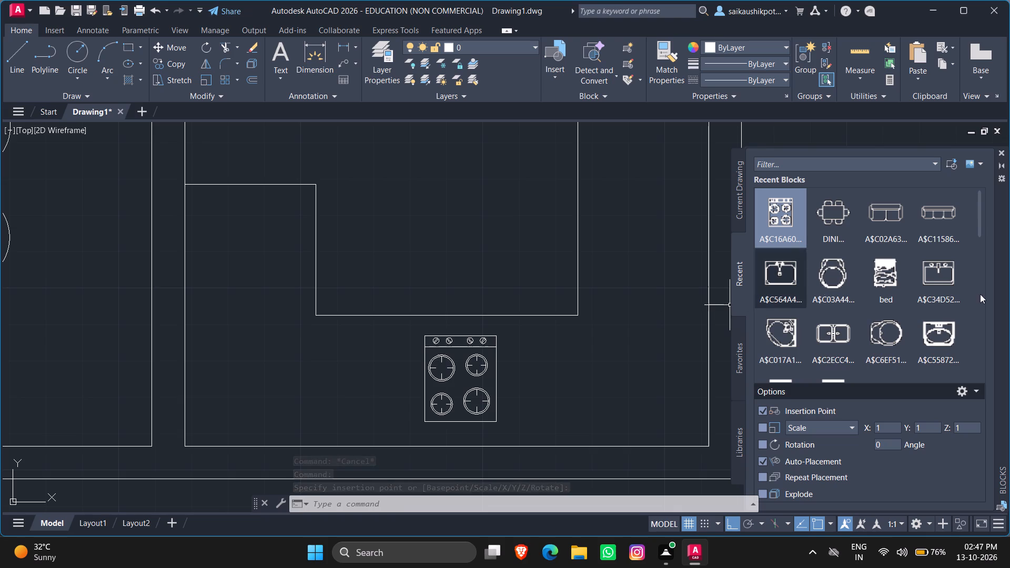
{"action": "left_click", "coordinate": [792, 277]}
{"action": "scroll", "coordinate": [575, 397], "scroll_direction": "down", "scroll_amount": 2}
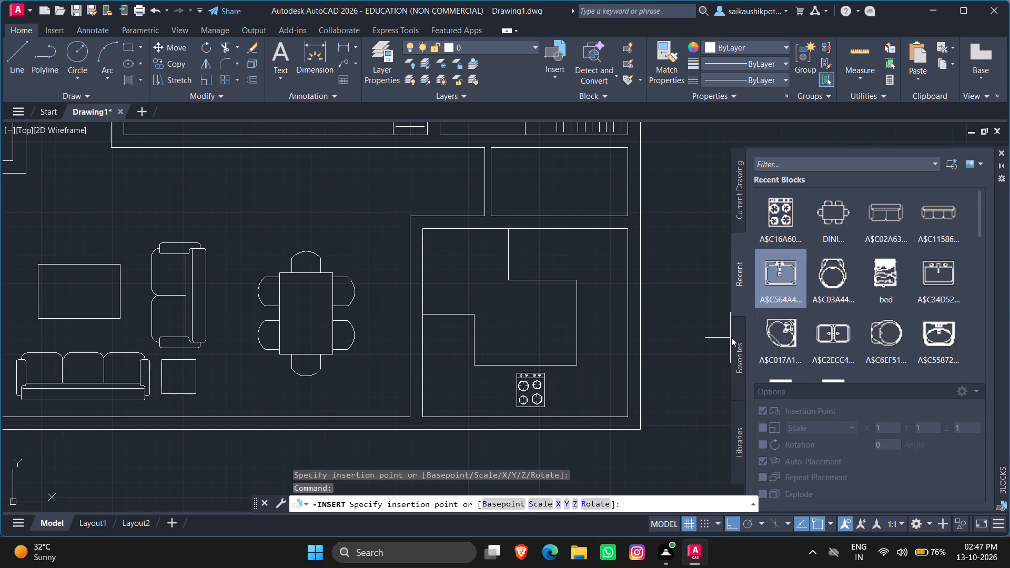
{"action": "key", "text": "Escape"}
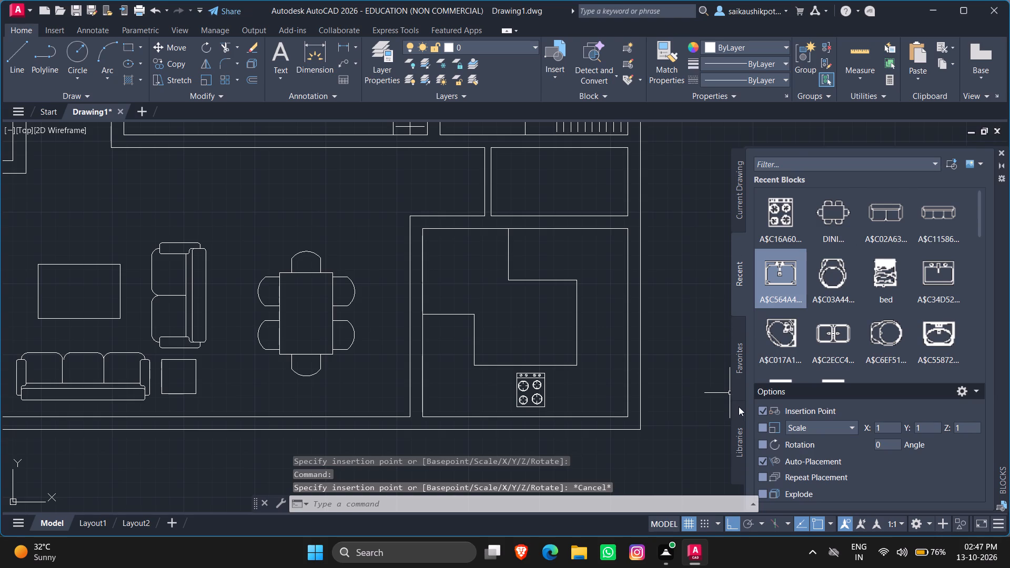
Look through the 04-01-cad-blocks-net-kitchen-sink.dwg block library for a suitable kitchen sink.
{"action": "left_click", "coordinate": [739, 430]}
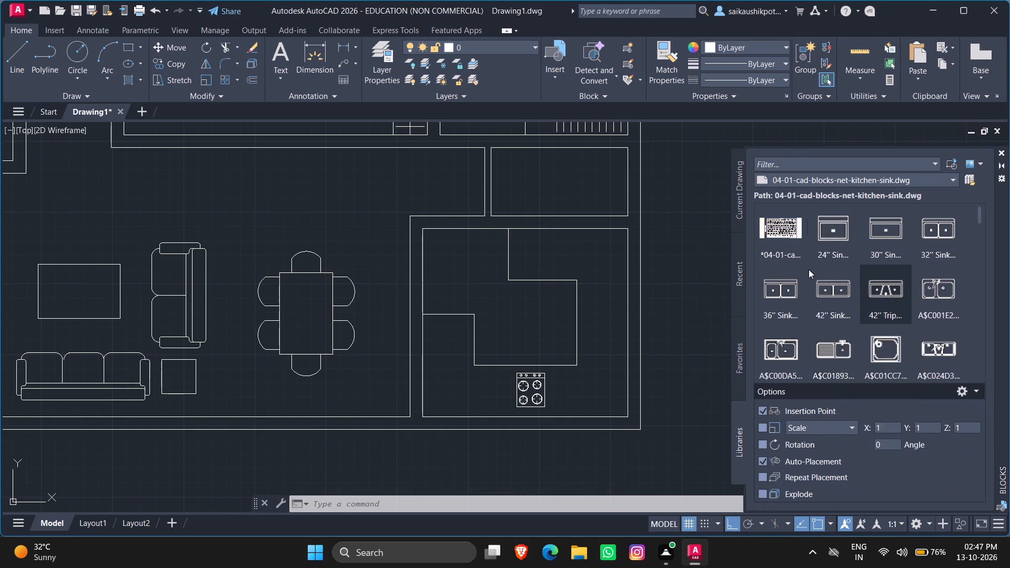
{"action": "scroll", "coordinate": [884, 352], "scroll_direction": "down", "scroll_amount": 1}
{"action": "scroll", "coordinate": [806, 347], "scroll_direction": "down", "scroll_amount": 1}
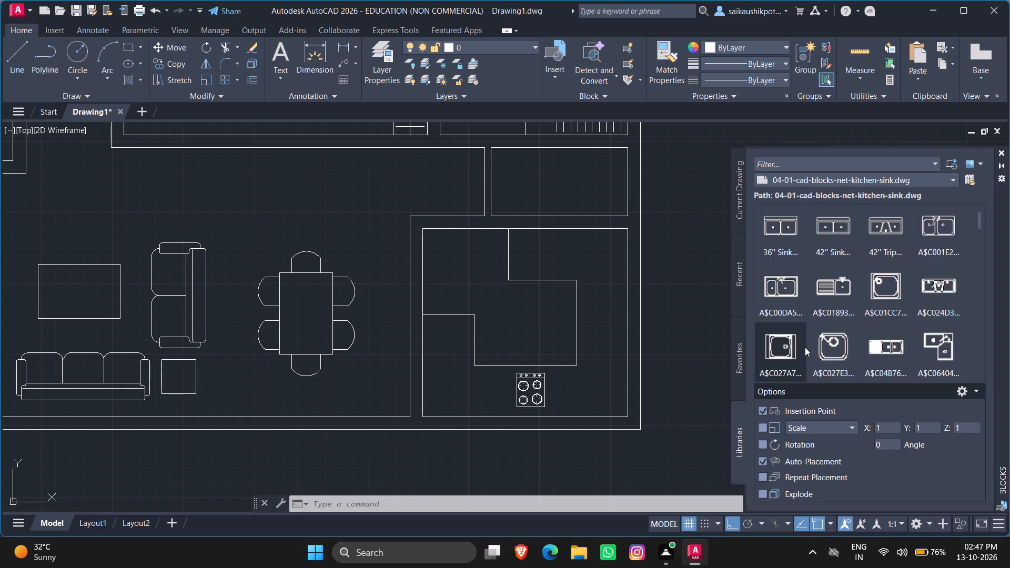
{"action": "scroll", "coordinate": [805, 347], "scroll_direction": "down", "scroll_amount": 1}
{"action": "scroll", "coordinate": [863, 326], "scroll_direction": "down", "scroll_amount": 3}
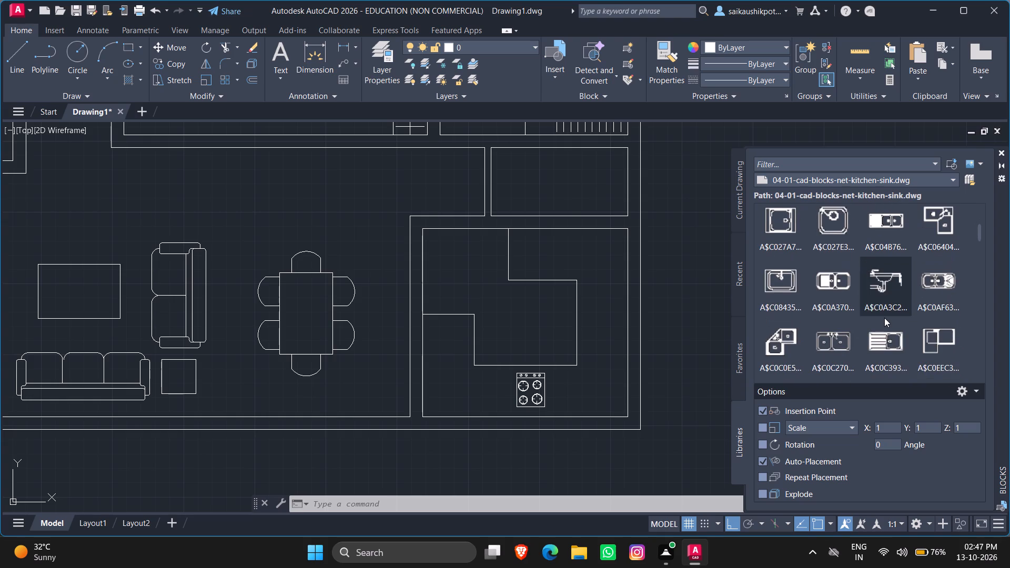
{"action": "scroll", "coordinate": [884, 318], "scroll_direction": "down", "scroll_amount": 3}
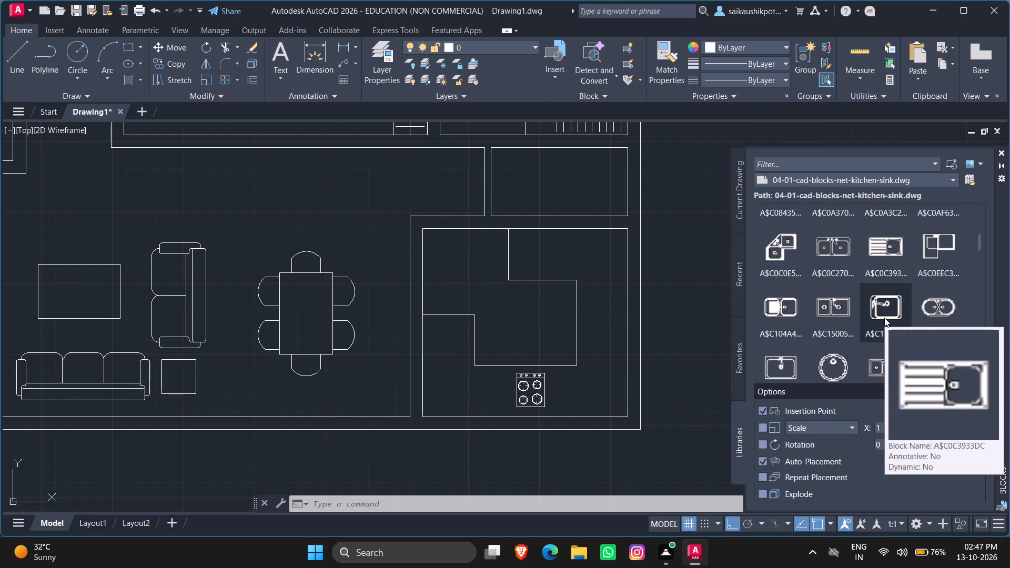
{"action": "scroll", "coordinate": [884, 318], "scroll_direction": "up", "scroll_amount": 1}
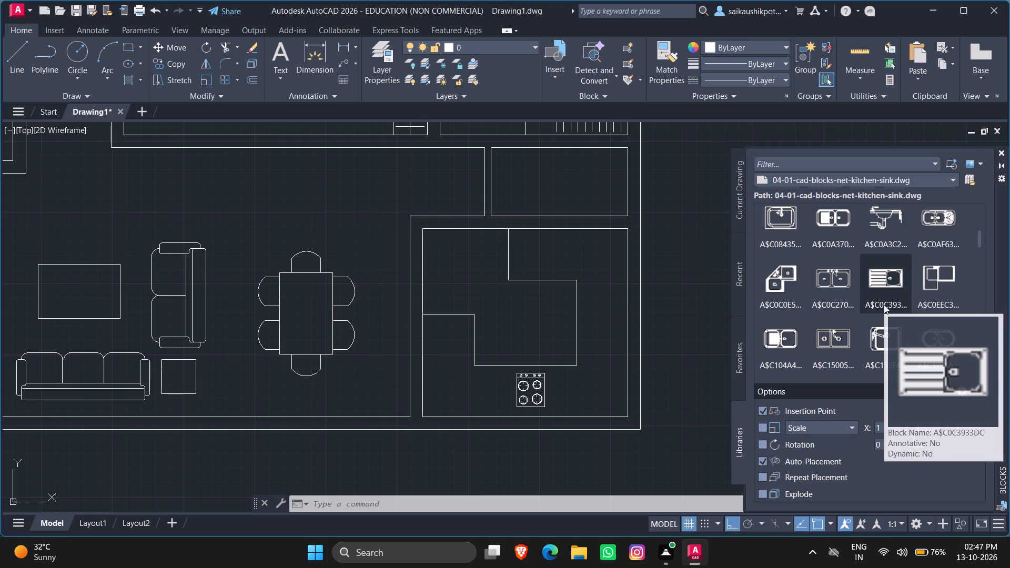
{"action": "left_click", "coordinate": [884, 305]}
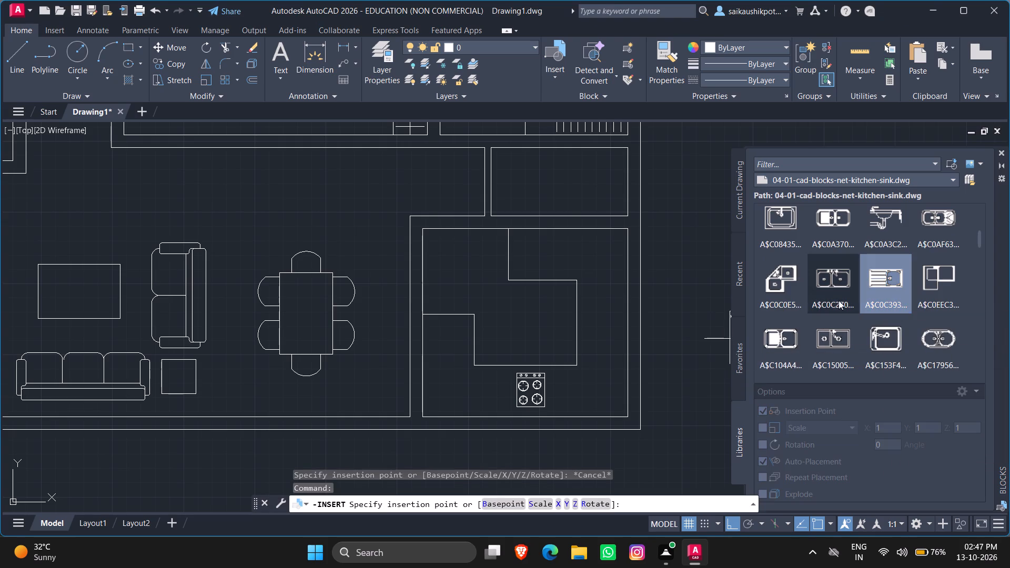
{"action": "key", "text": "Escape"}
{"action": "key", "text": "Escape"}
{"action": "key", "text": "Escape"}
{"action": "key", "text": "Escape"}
Insert the double-bowl sink with drainer, block A$C0AF63, inside the kitchen's stepped counter outline.
{"action": "left_click", "coordinate": [937, 234]}
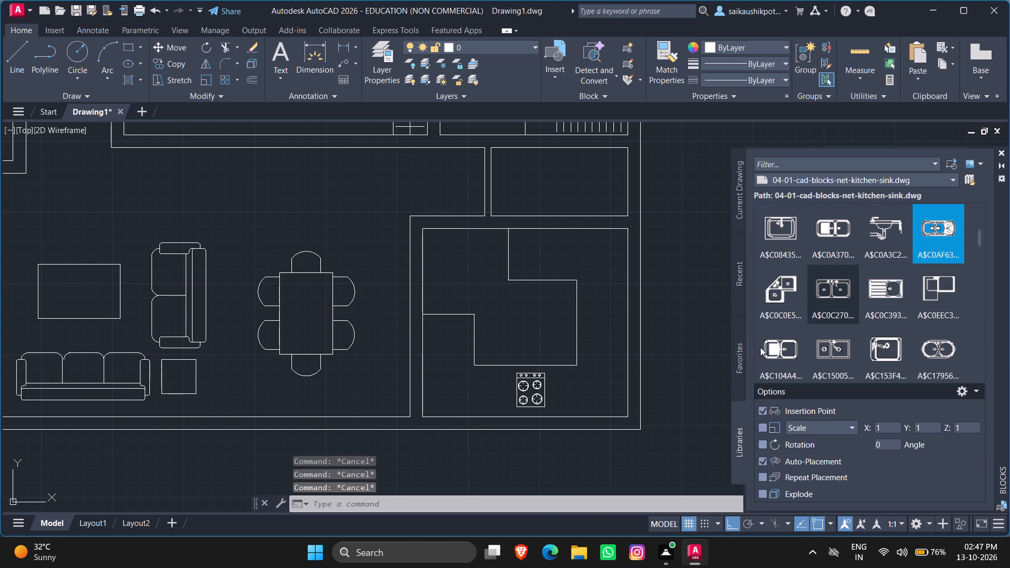
{"action": "scroll", "coordinate": [570, 351], "scroll_direction": "up", "scroll_amount": 2}
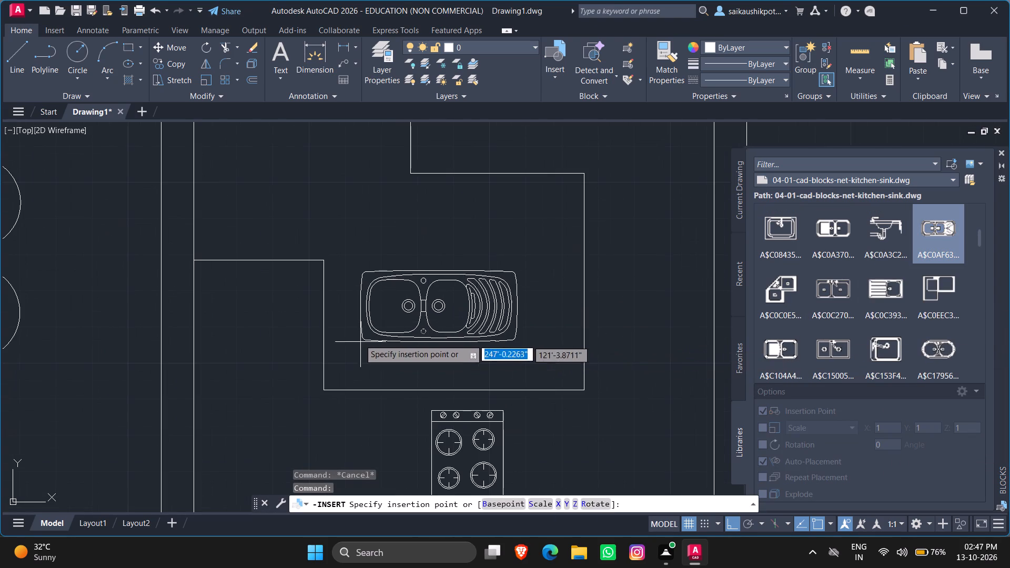
{"action": "left_click", "coordinate": [381, 328]}
Rotate the kitchen sink 90° counterclockwise about its lower-left corner so it stands vertically.
{"action": "left_click_drag", "start_coordinate": [430, 297], "coordinate": [396, 318]}
{"action": "left_click", "coordinate": [353, 347]}
{"action": "key", "text": "Escape"}
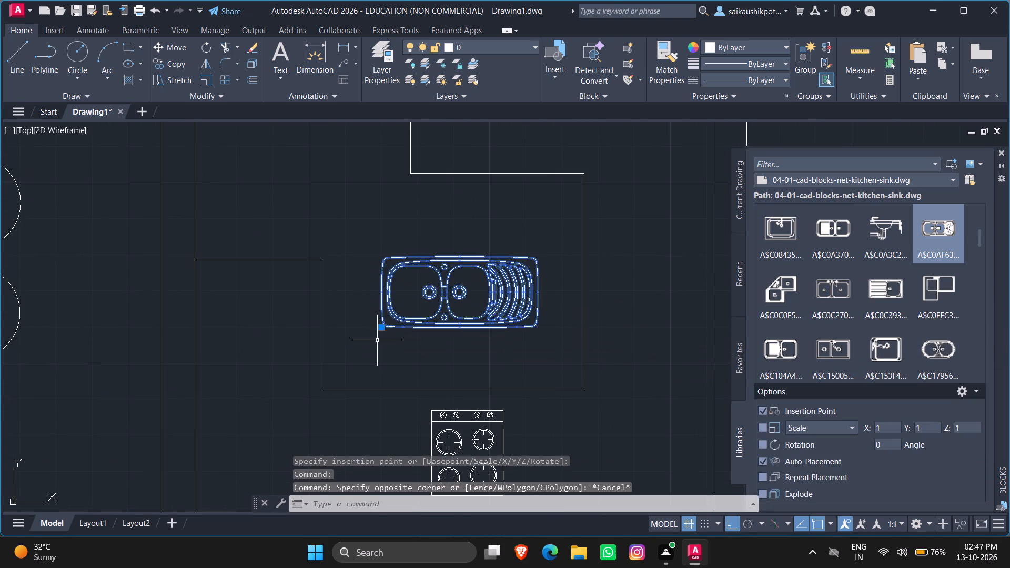
{"action": "type", "text": "RO"}
{"action": "key", "text": "Return"}
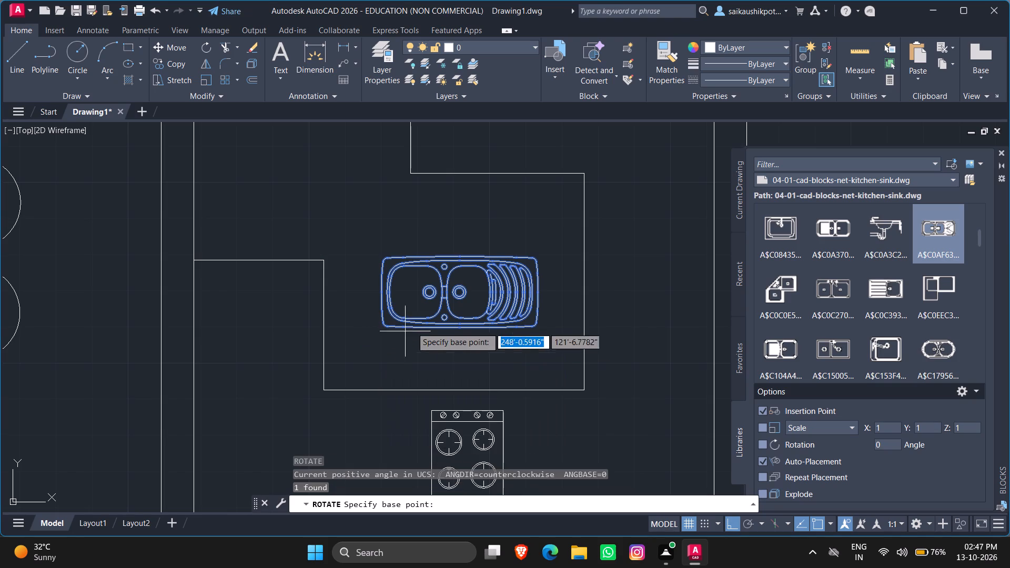
{"action": "left_click", "coordinate": [382, 327]}
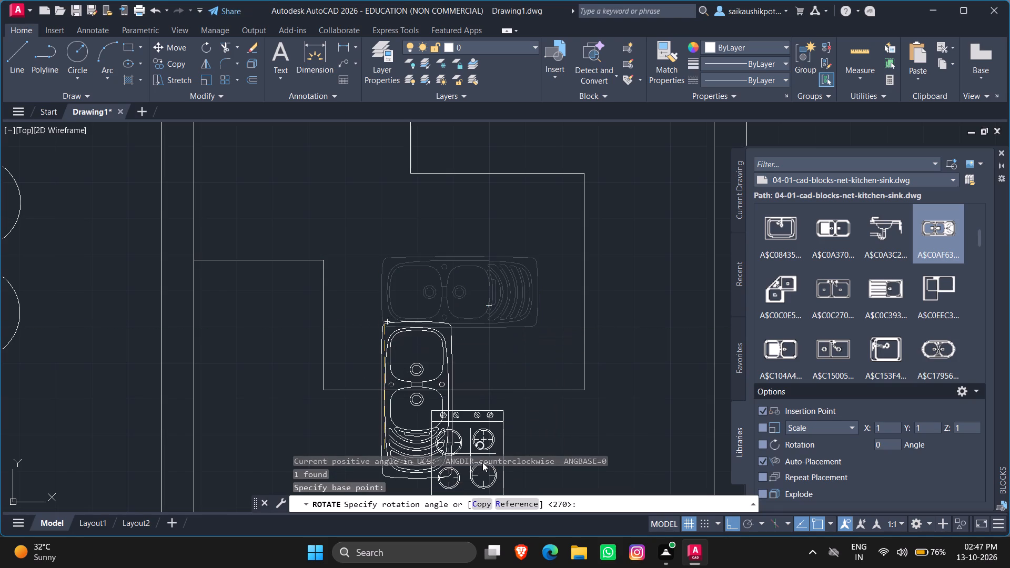
{"action": "left_click", "coordinate": [422, 240]}
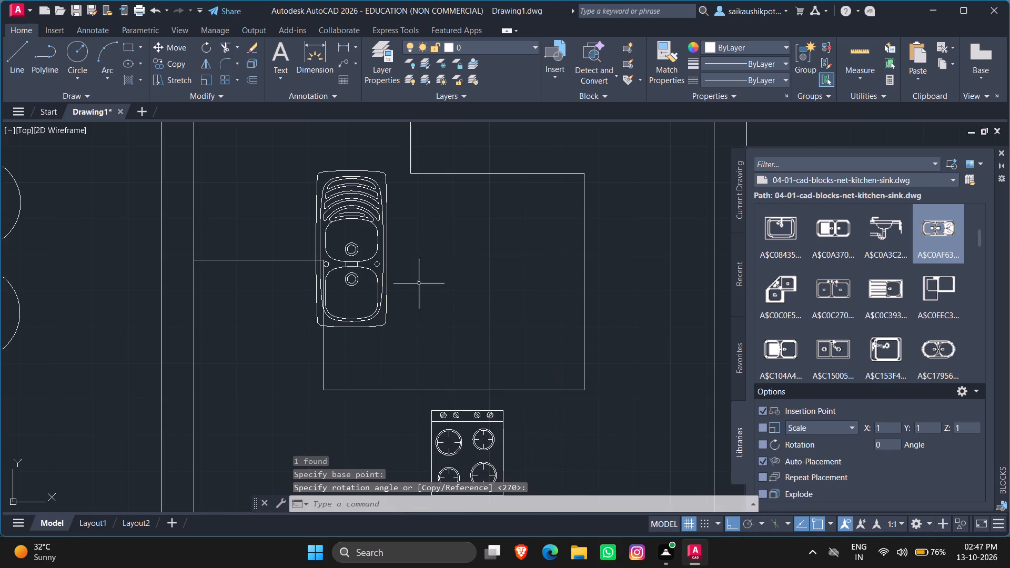
Move the kitchen sink about 6'-8" horizontally onto the counter strip along the kitchen's right wall.
{"action": "left_click_drag", "start_coordinate": [416, 306], "coordinate": [390, 302]}
{"action": "left_click", "coordinate": [347, 288]}
{"action": "left_click", "coordinate": [388, 328]}
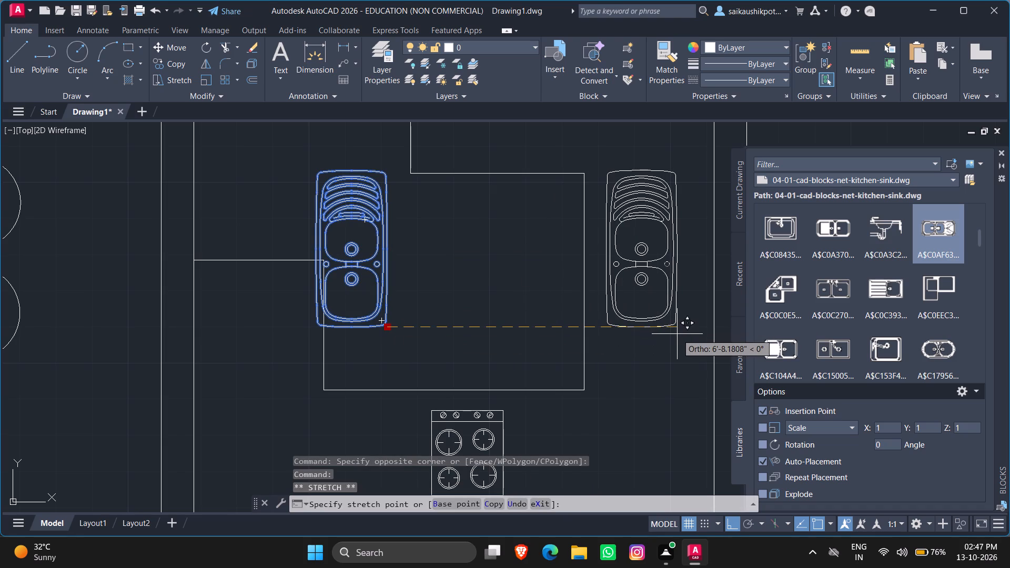
{"action": "left_click", "coordinate": [678, 334]}
{"action": "key", "text": "Escape"}
{"action": "key", "text": "Escape"}
{"action": "key", "text": "Escape"}
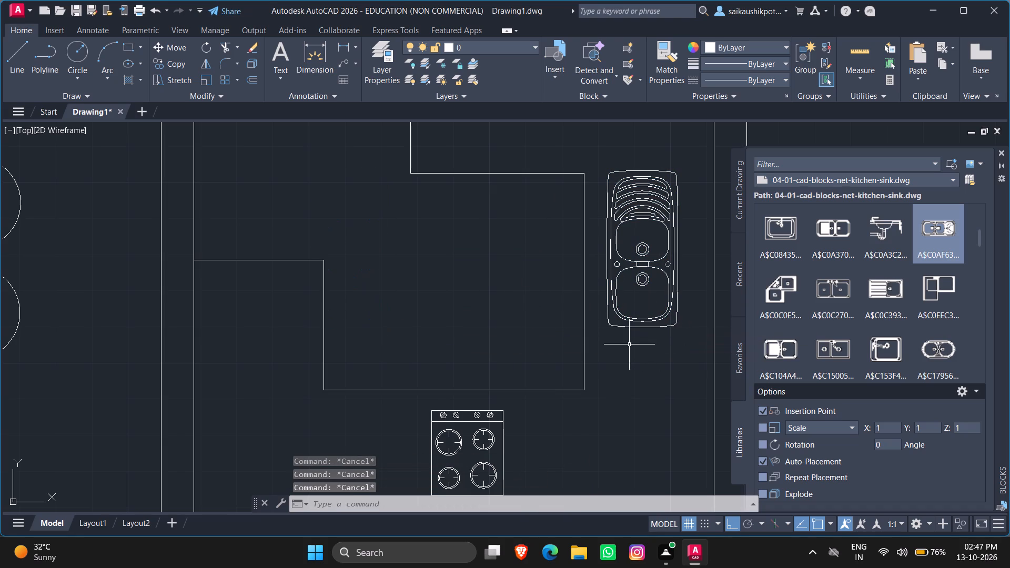
Insert the four-burner range block A$C114C6ABE from 04-03-cad-blocks-net-rangues.dwg on the kitchen's left counter section, beside the left wall.
{"action": "scroll", "coordinate": [566, 433], "scroll_direction": "down", "scroll_amount": 1}
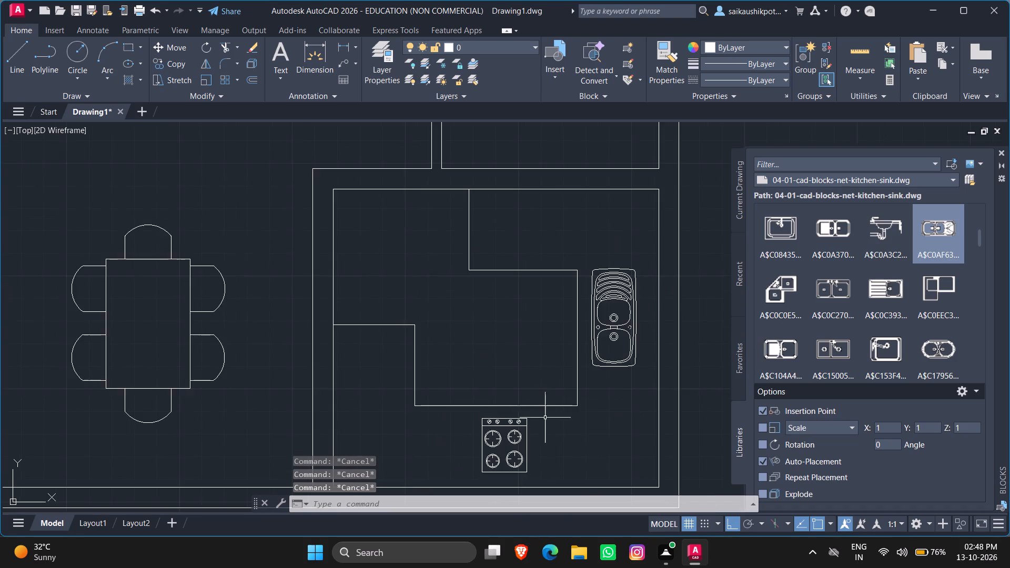
{"action": "scroll", "coordinate": [608, 307], "scroll_direction": "down", "scroll_amount": 1}
{"action": "scroll", "coordinate": [565, 397], "scroll_direction": "up", "scroll_amount": 1}
{"action": "left_click", "coordinate": [884, 178]}
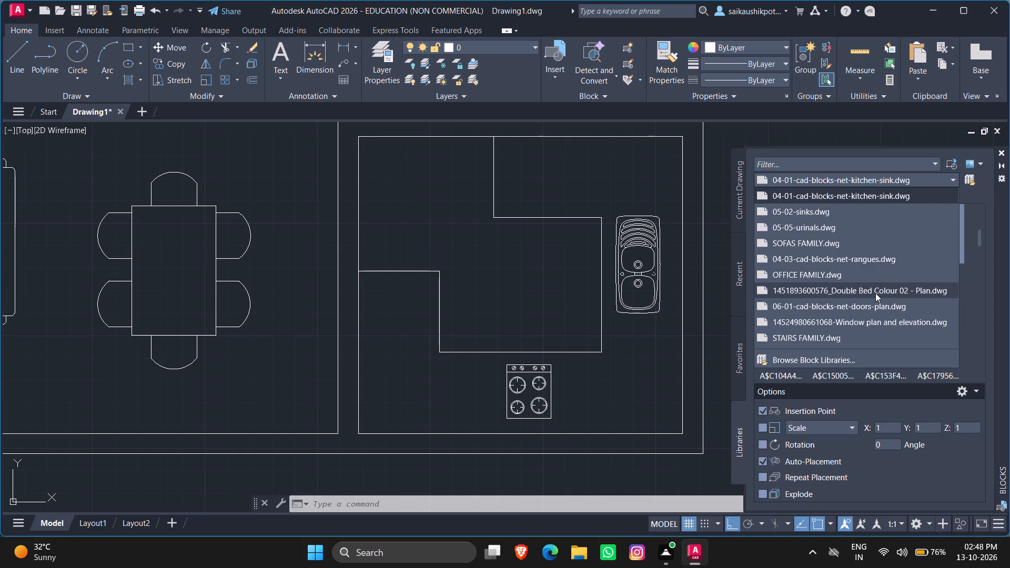
{"action": "left_click", "coordinate": [860, 259]}
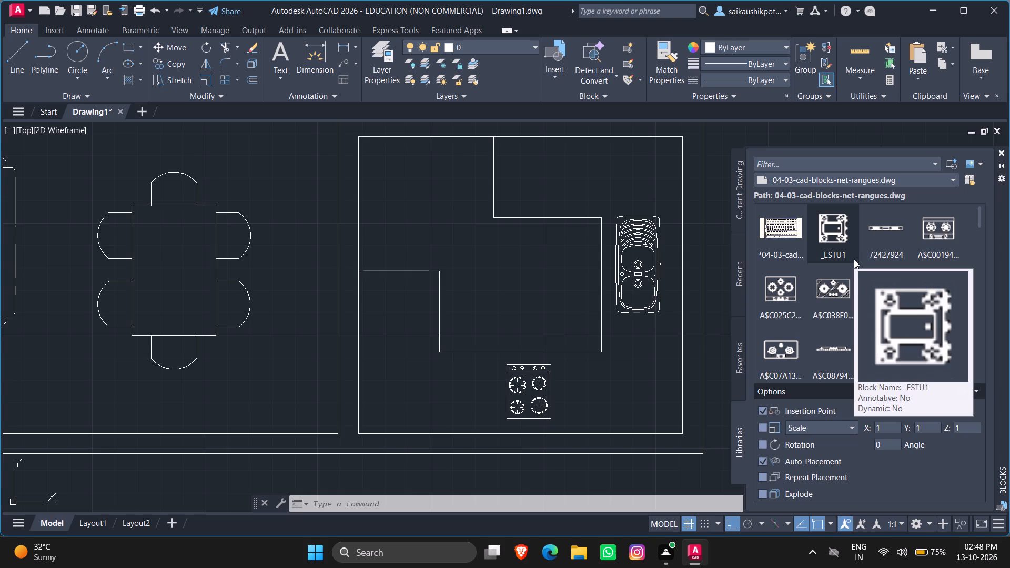
{"action": "scroll", "coordinate": [851, 259], "scroll_direction": "down", "scroll_amount": 5}
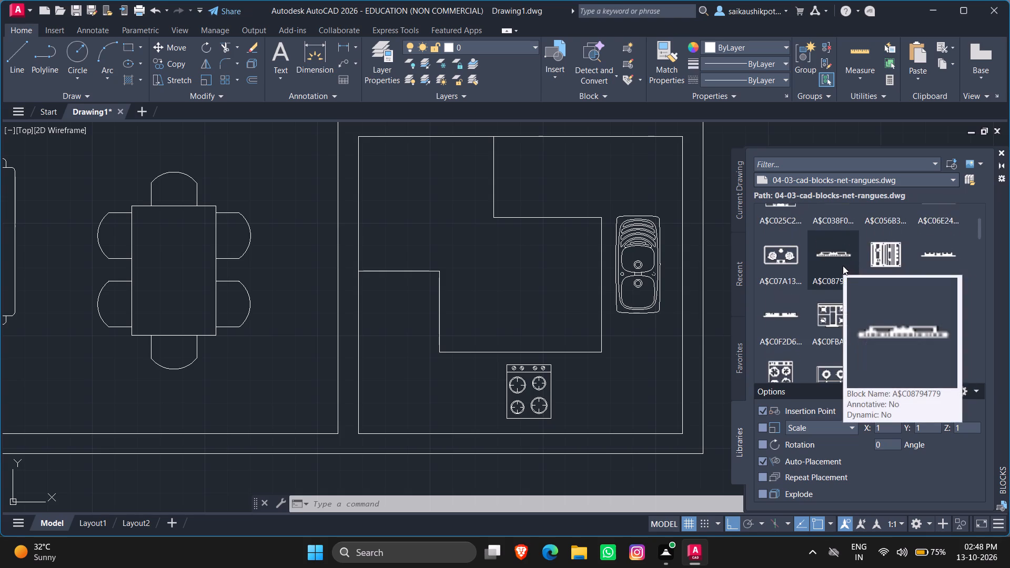
{"action": "scroll", "coordinate": [843, 266], "scroll_direction": "down", "scroll_amount": 1}
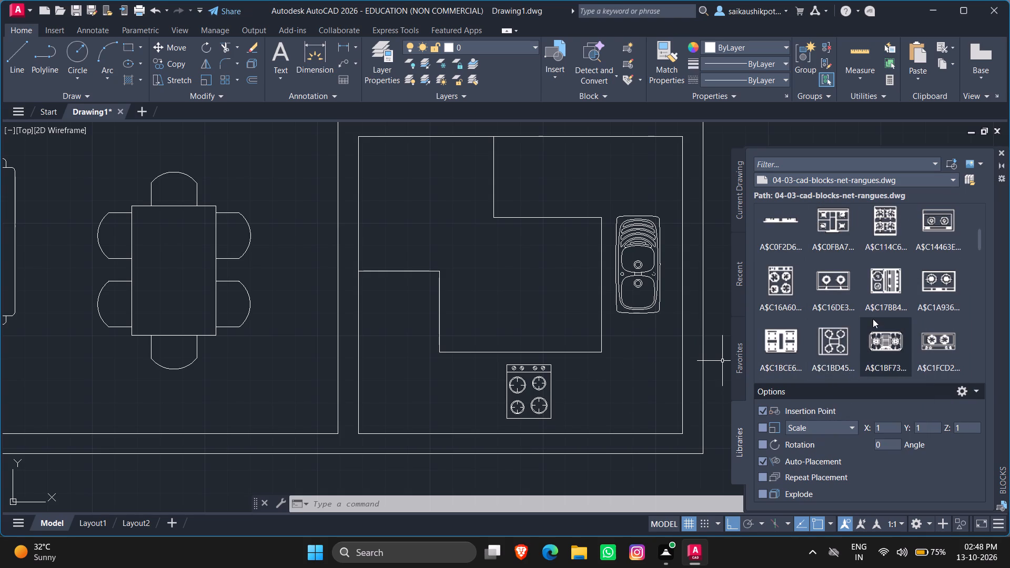
{"action": "left_click", "coordinate": [887, 229]}
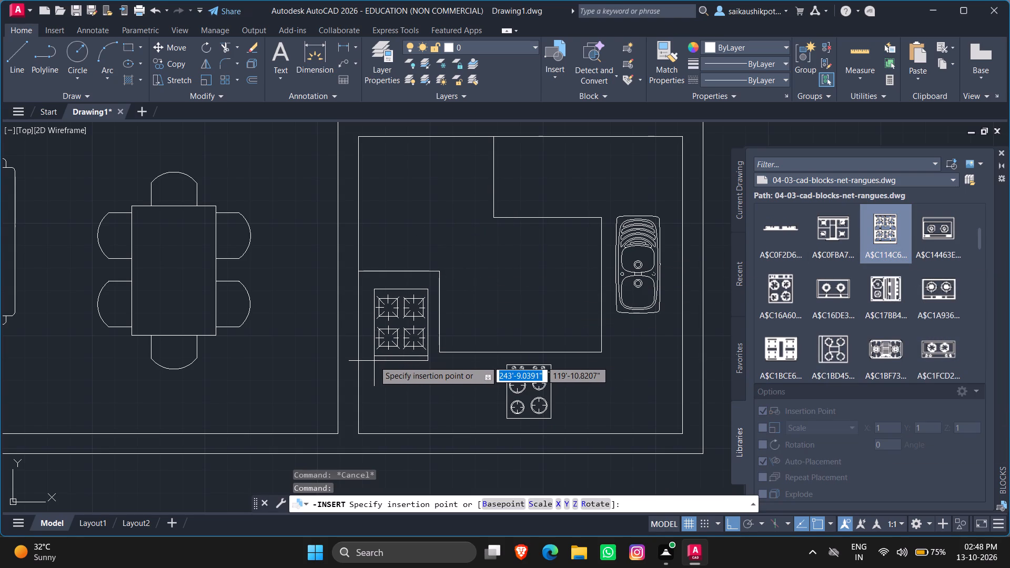
{"action": "left_click", "coordinate": [370, 375]}
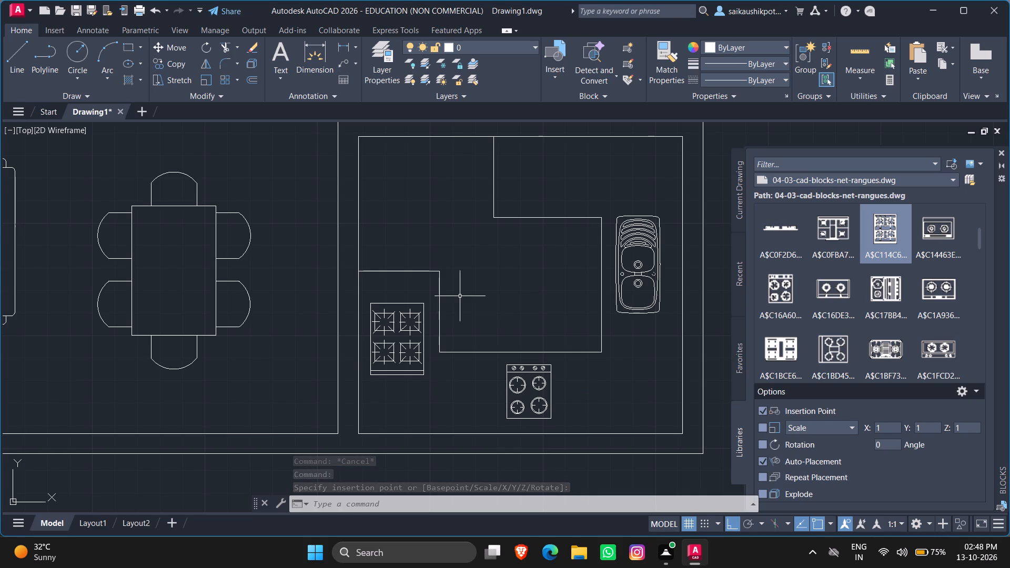
{"action": "key", "text": "Escape"}
{"action": "key", "text": "Escape"}
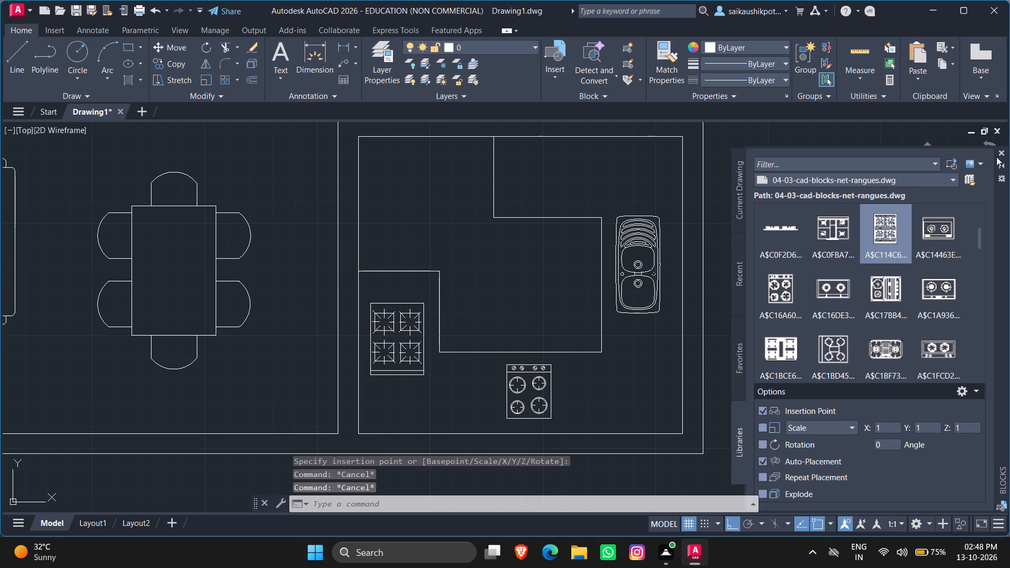
Close the block library palette.
{"action": "scroll", "coordinate": [580, 271], "scroll_direction": "down", "scroll_amount": 4}
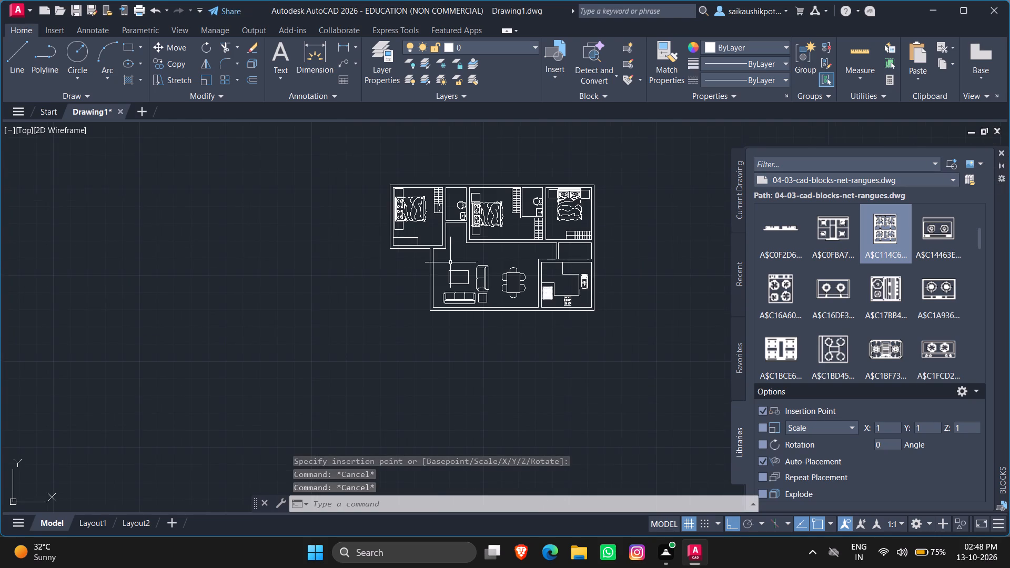
{"action": "scroll", "coordinate": [445, 253], "scroll_direction": "up", "scroll_amount": 1}
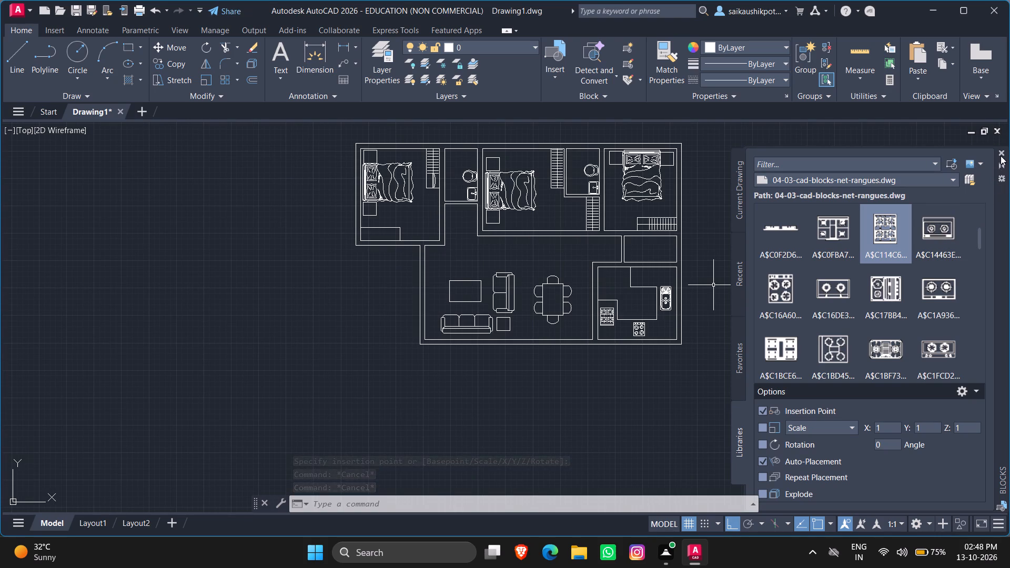
{"action": "left_click", "coordinate": [1001, 151]}
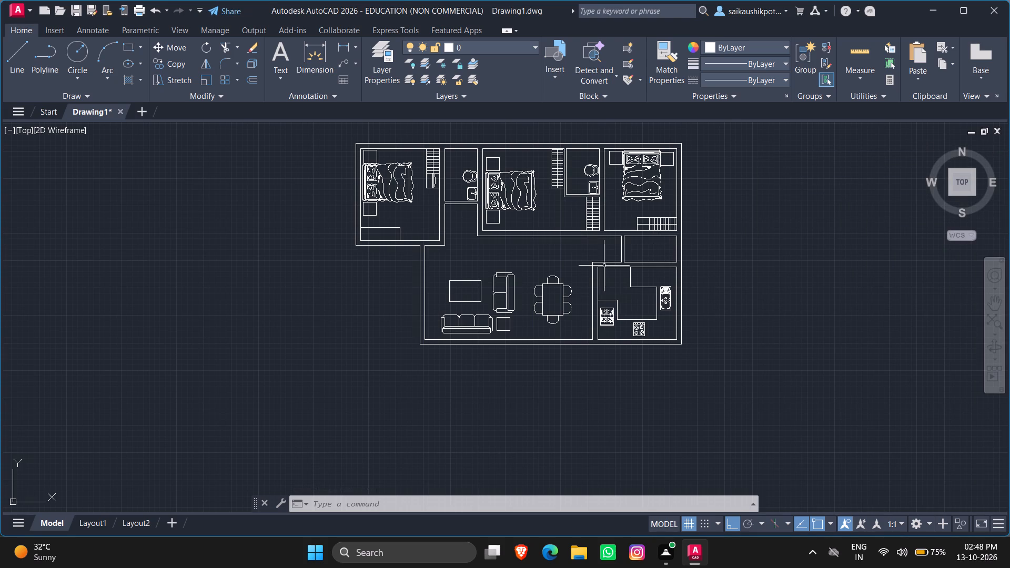
Draw a short horizontal line across the living room's left wall, just below its junction with the left bedroom's bottom wall.
{"action": "scroll", "coordinate": [477, 299], "scroll_direction": "down", "scroll_amount": 1}
{"action": "scroll", "coordinate": [385, 276], "scroll_direction": "up", "scroll_amount": 2}
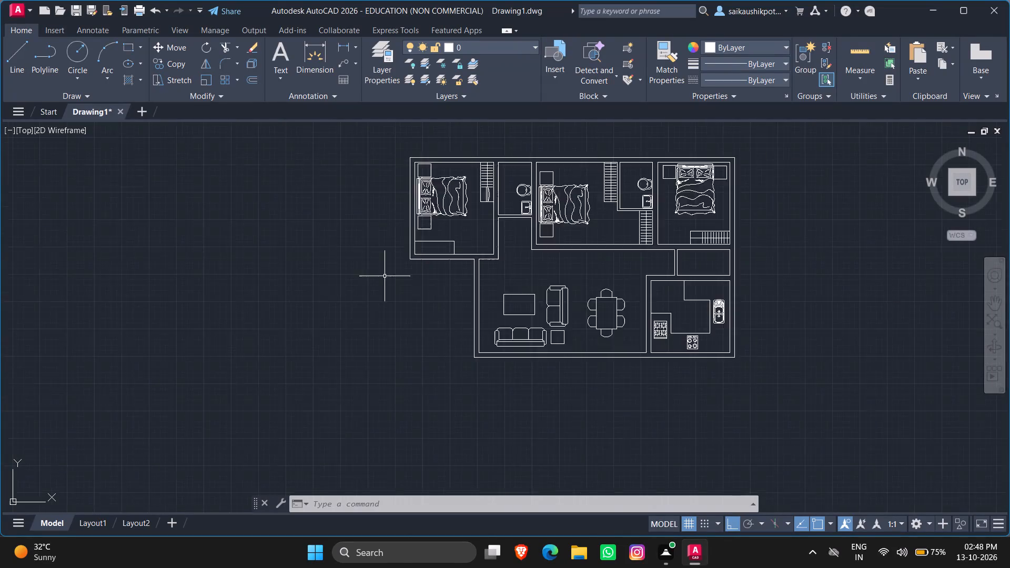
{"action": "scroll", "coordinate": [530, 275], "scroll_direction": "up", "scroll_amount": 3}
{"action": "key", "text": "Escape"}
{"action": "key", "text": "Escape"}
{"action": "key", "text": "Escape"}
{"action": "key", "text": "Escape"}
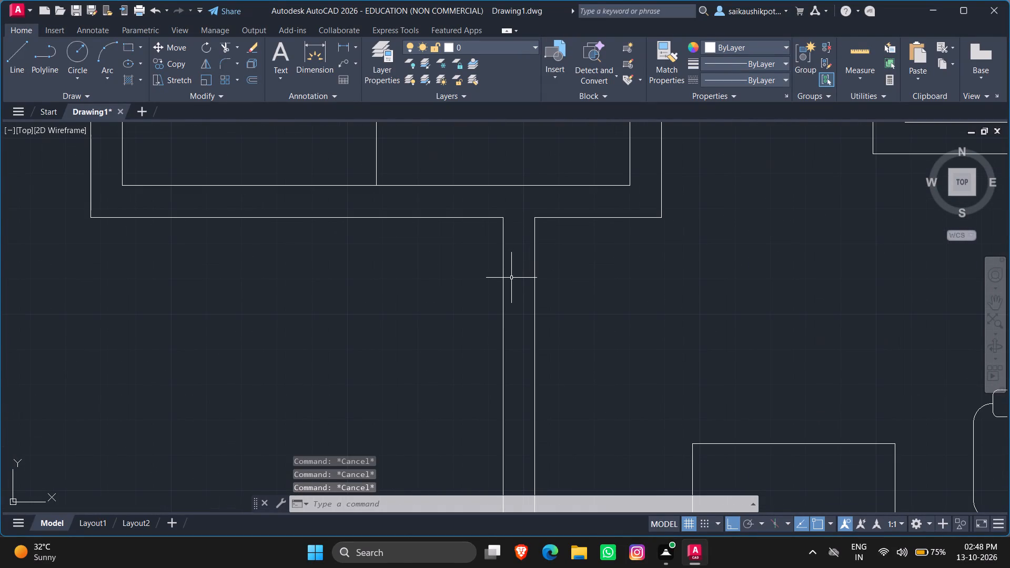
{"action": "key", "text": "l"}
{"action": "key", "text": "Return"}
{"action": "key", "text": "F8"}
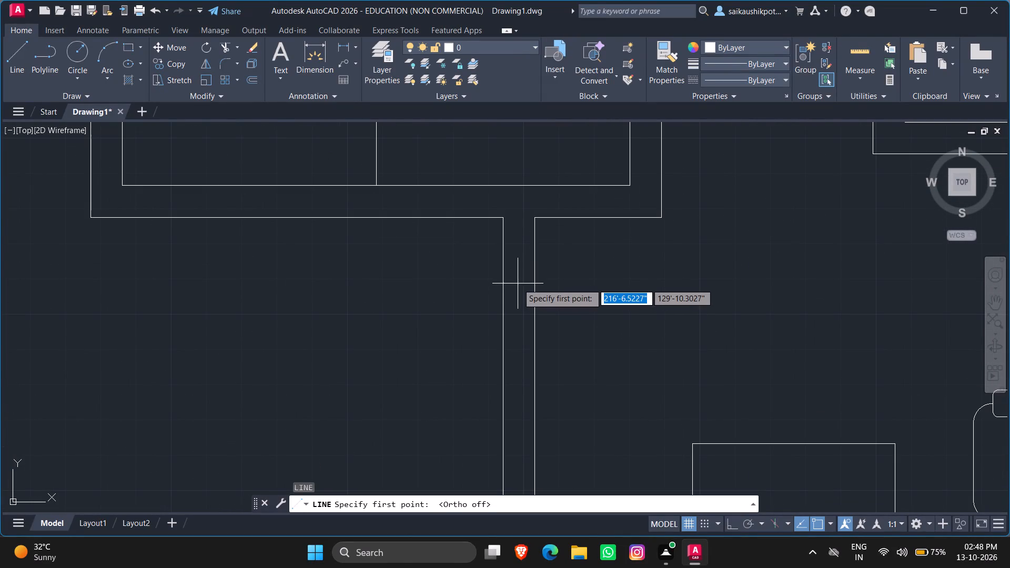
{"action": "key", "text": "F8"}
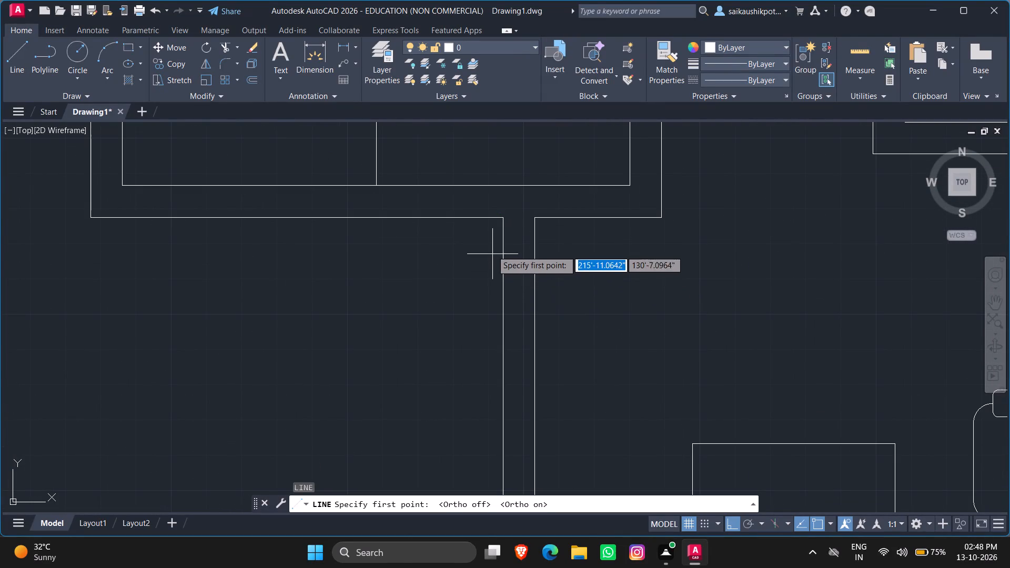
{"action": "scroll", "coordinate": [492, 234], "scroll_direction": "up", "scroll_amount": 2}
{"action": "left_click", "coordinate": [492, 234]}
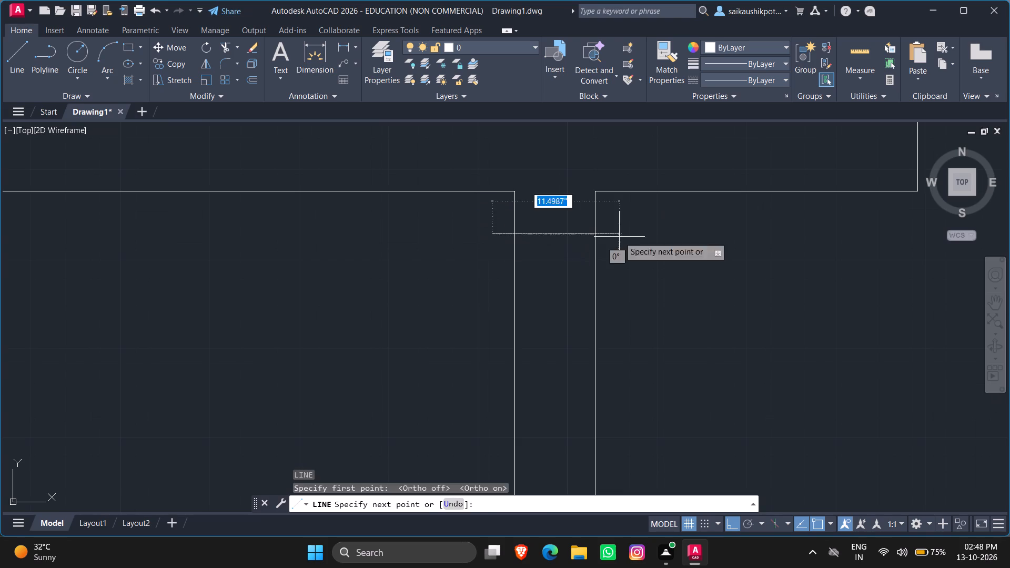
{"action": "left_click", "coordinate": [631, 231]}
{"action": "key", "text": "Escape"}
Trim both overhanging ends of the line so it spans only the living room wall's thickness.
{"action": "type", "text": "TR"}
{"action": "key", "text": "Return"}
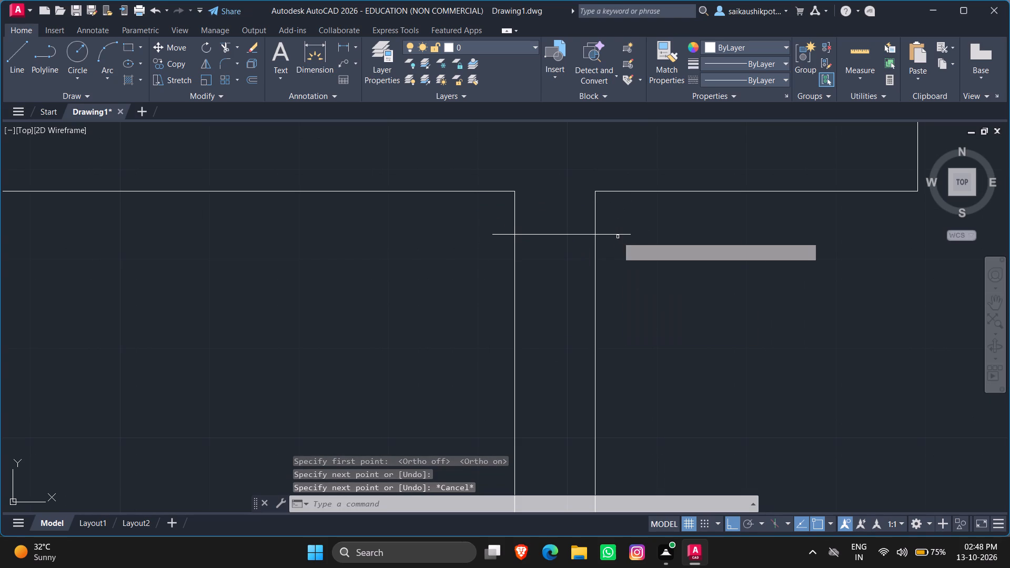
{"action": "left_click_drag", "start_coordinate": [615, 227], "coordinate": [611, 254]}
{"action": "left_click", "coordinate": [611, 286]}
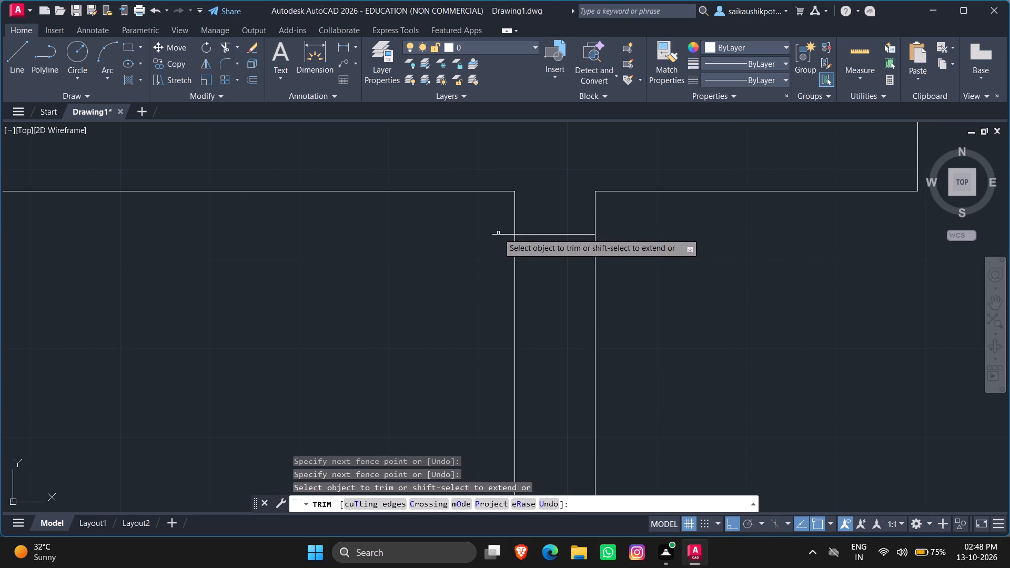
{"action": "left_click", "coordinate": [498, 240]}
{"action": "left_click", "coordinate": [498, 224]}
{"action": "key", "text": "Escape"}
{"action": "key", "text": "Escape"}
{"action": "key", "text": "Escape"}
{"action": "key", "text": "Escape"}
{"action": "key", "text": "Escape"}
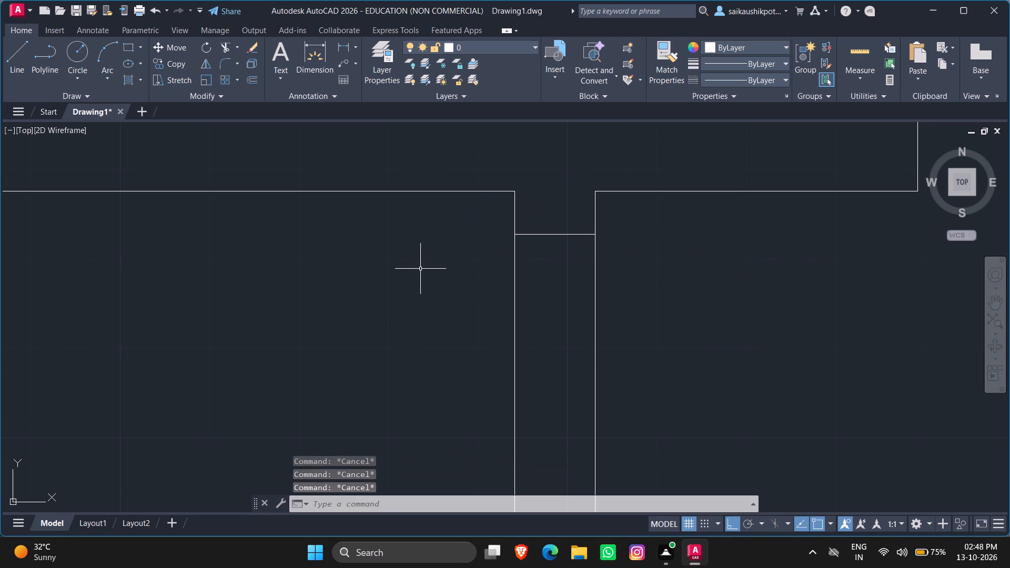
{"action": "key", "text": "Escape"}
{"action": "key", "text": "Escape"}
Offset the jamb line 3' downward within the living room's left wall.
{"action": "key", "text": "o"}
{"action": "key", "text": "Return"}
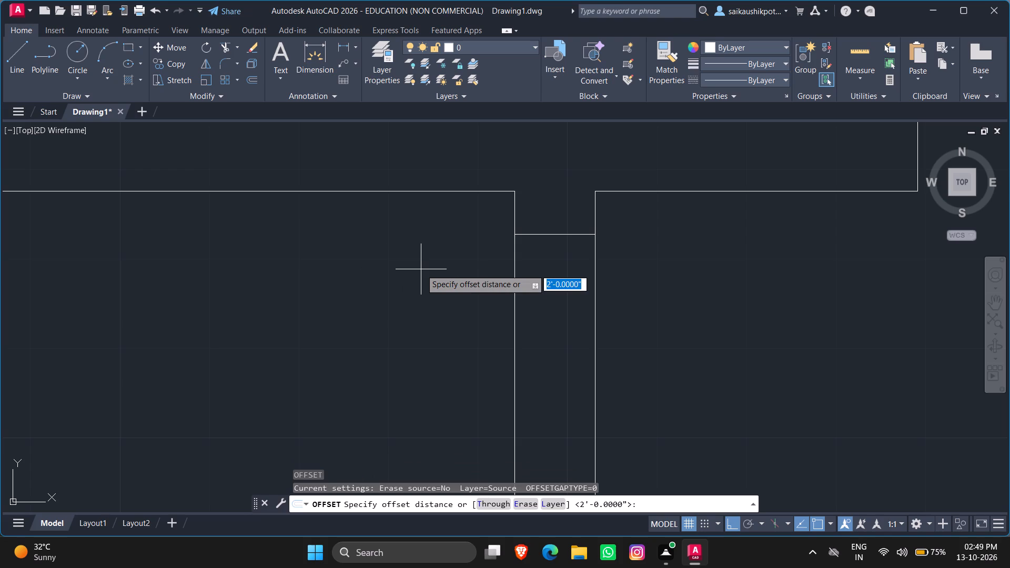
{"action": "type", "text": "3'"}
{"action": "key", "text": "Return"}
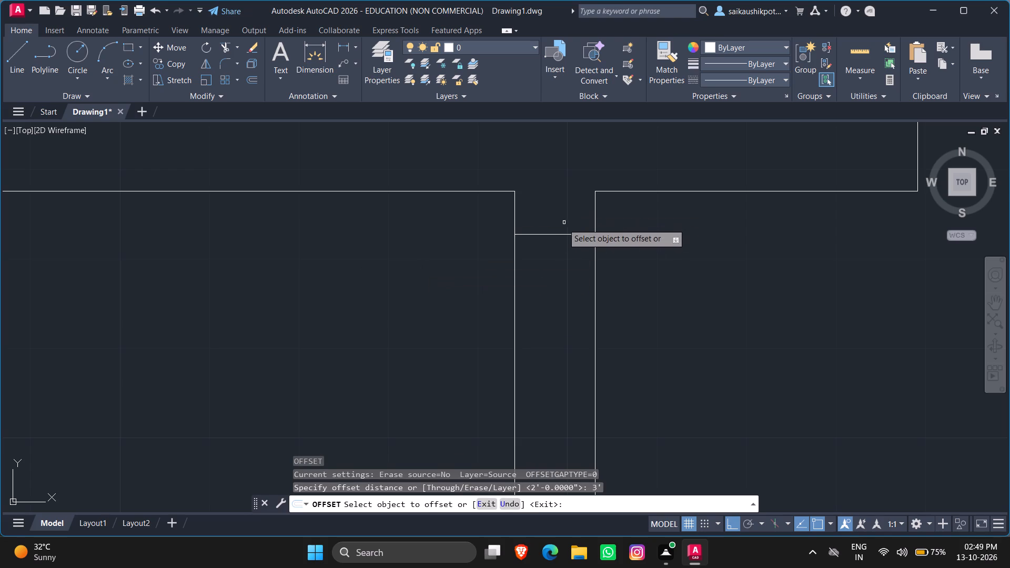
{"action": "left_click", "coordinate": [550, 235]}
{"action": "scroll", "coordinate": [573, 327], "scroll_direction": "down", "scroll_amount": 2}
{"action": "left_click", "coordinate": [623, 362]}
{"action": "key", "text": "Escape"}
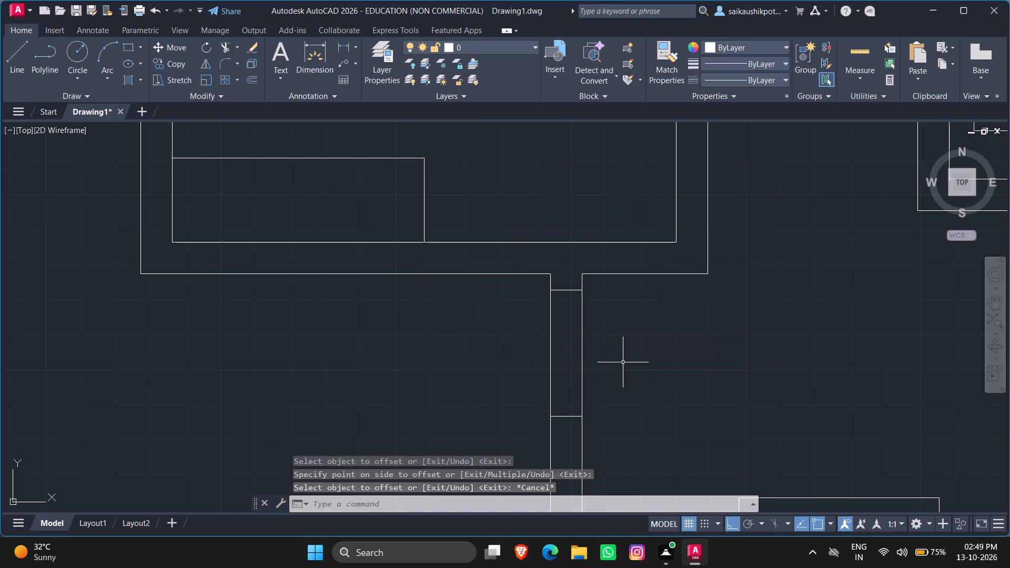
{"action": "key", "text": "Escape"}
{"action": "key", "text": "Escape"}
Trim both wall lines between the two jamb lines to open a 3' doorway in the living room's left wall.
{"action": "key", "text": "t"}
{"action": "key", "text": "r"}
{"action": "key", "text": "Return"}
{"action": "key", "text": "Return"}
{"action": "left_click_drag", "start_coordinate": [624, 363], "coordinate": [599, 358]}
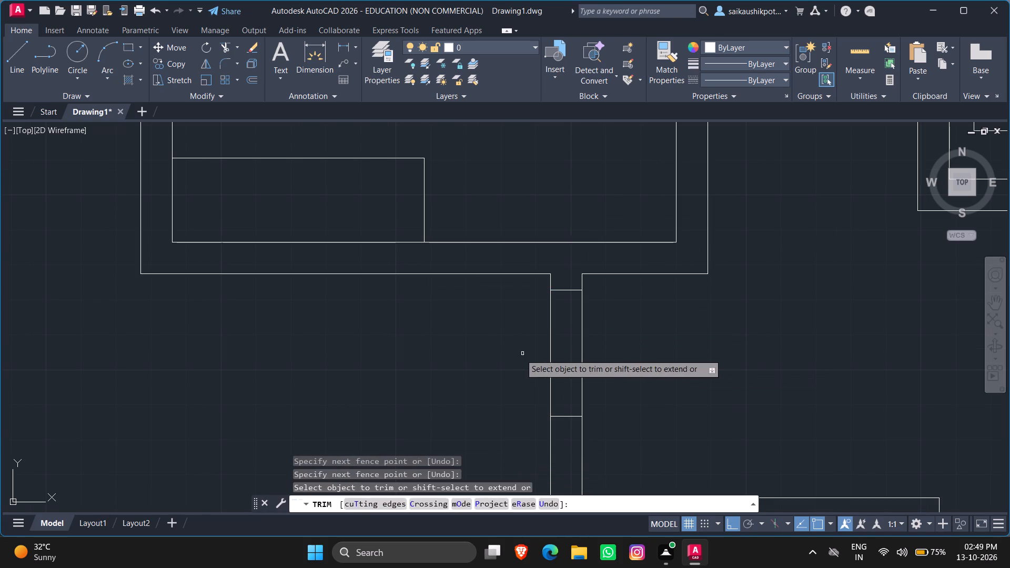
{"action": "left_click", "coordinate": [512, 353]}
{"action": "left_click", "coordinate": [618, 368]}
{"action": "key", "text": "Escape"}
{"action": "key", "text": "Escape"}
{"action": "key", "text": "Escape"}
{"action": "key", "text": "Escape"}
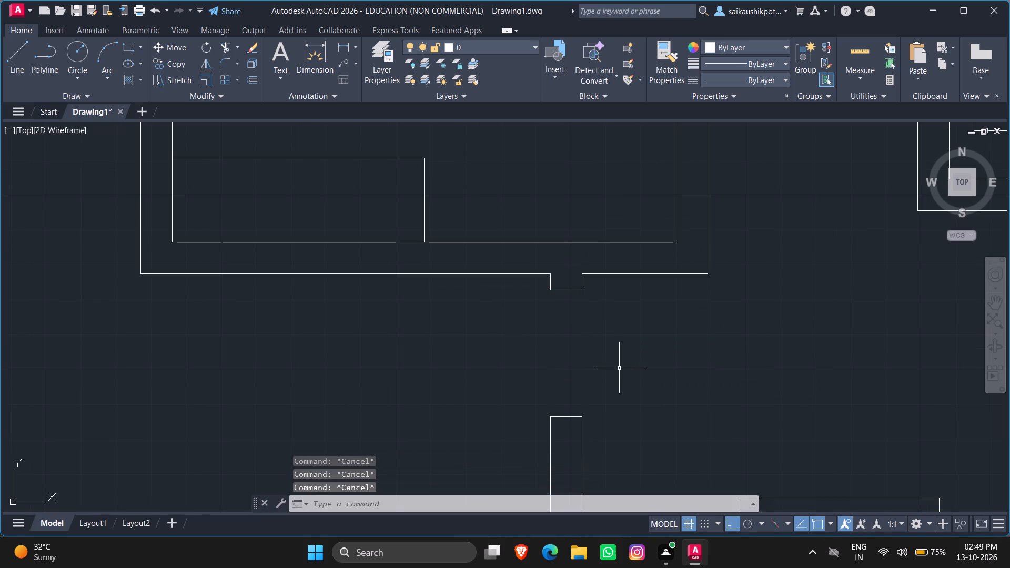
Draw a closed 3' by 2" door leaf extending into the living room from the upper jamb's outer corner.
{"action": "key", "text": "l"}
{"action": "key", "text": "Return"}
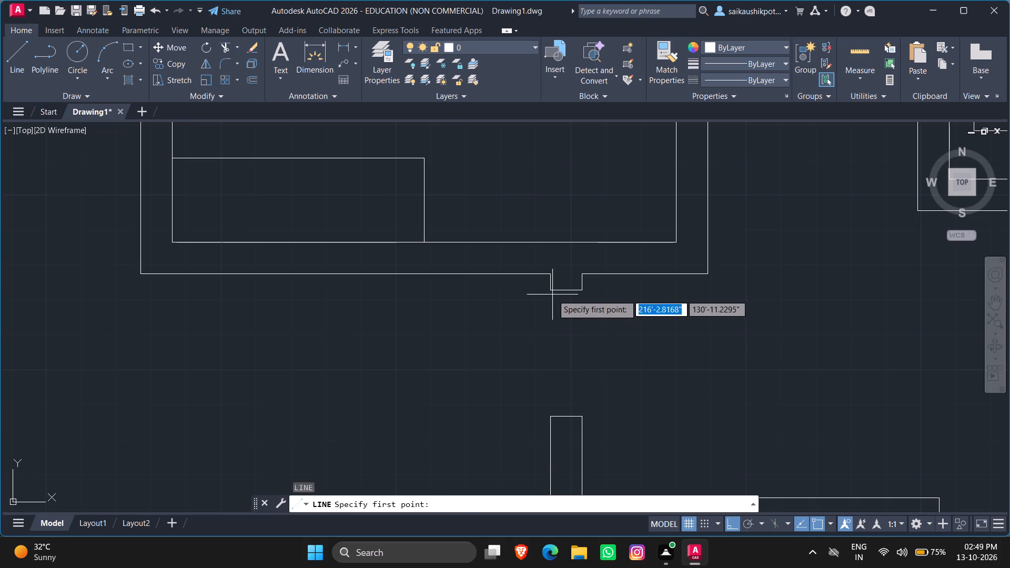
{"action": "left_click_drag", "start_coordinate": [552, 290], "coordinate": [557, 289]}
{"action": "type", "text": "3'"}
{"action": "key", "text": "Return"}
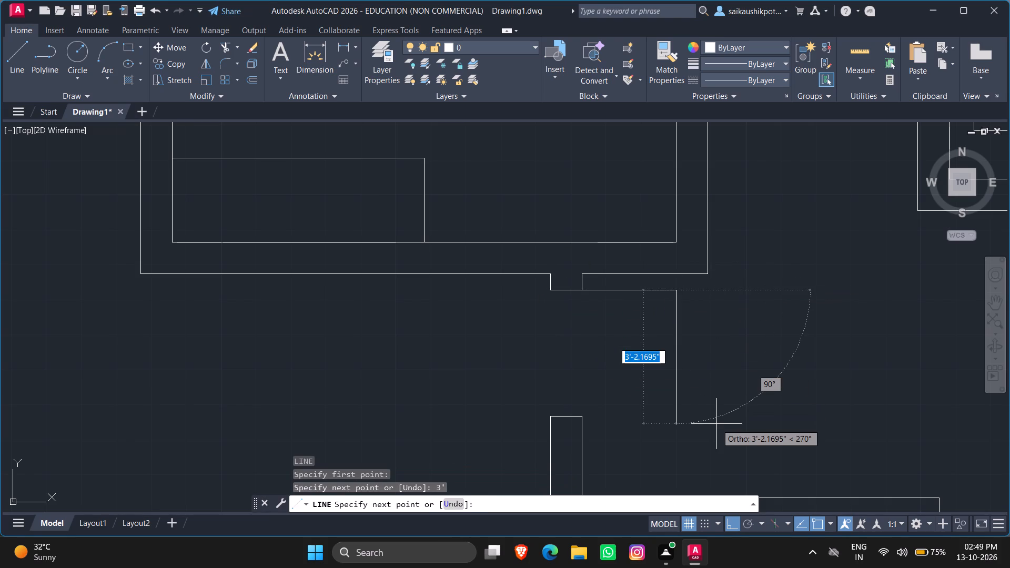
{"action": "type", "text": "2\""}
{"action": "key", "text": "Return"}
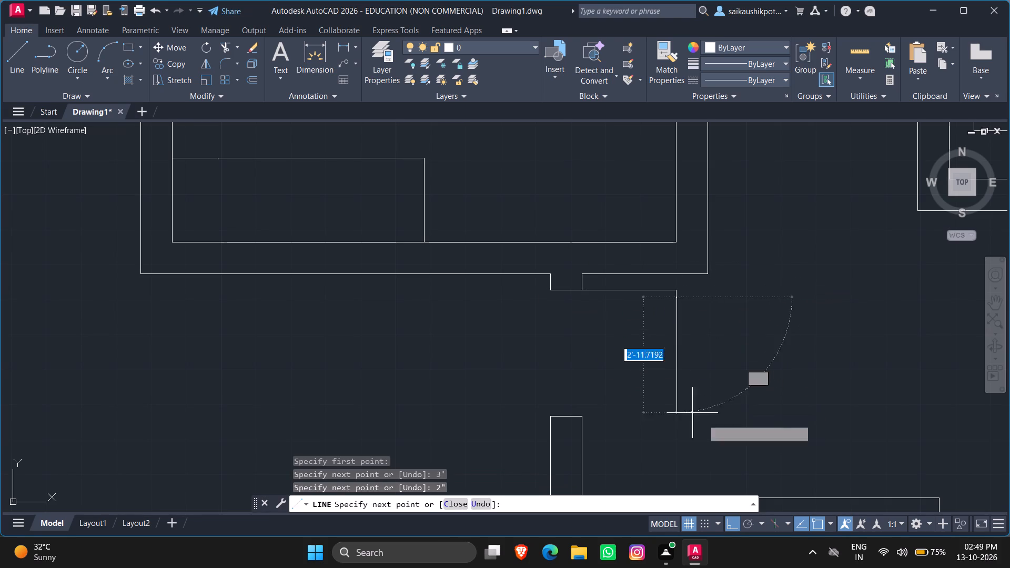
{"action": "type", "text": "3'"}
{"action": "key", "text": "Return"}
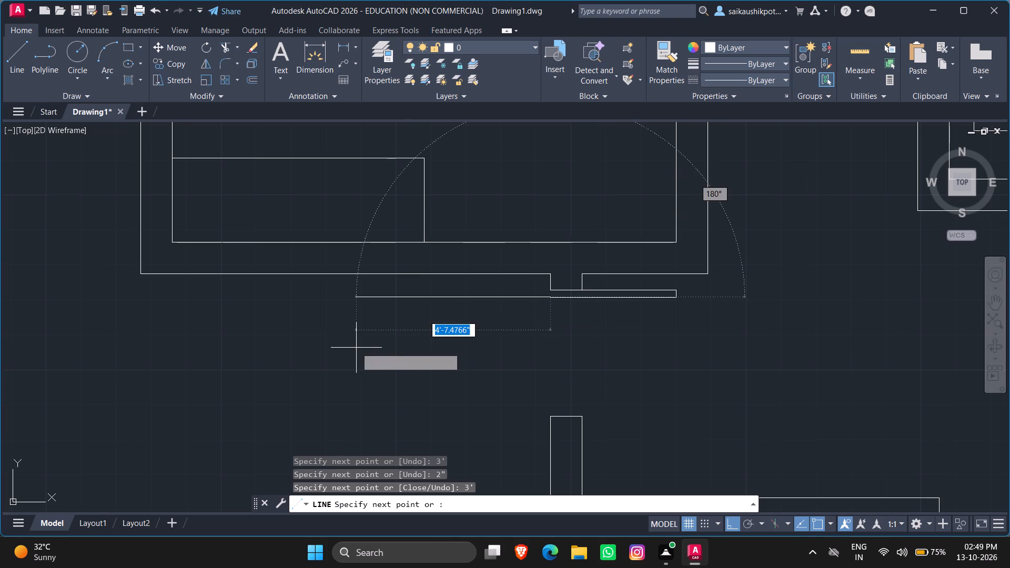
{"action": "scroll", "coordinate": [569, 283], "scroll_direction": "up", "scroll_amount": 4}
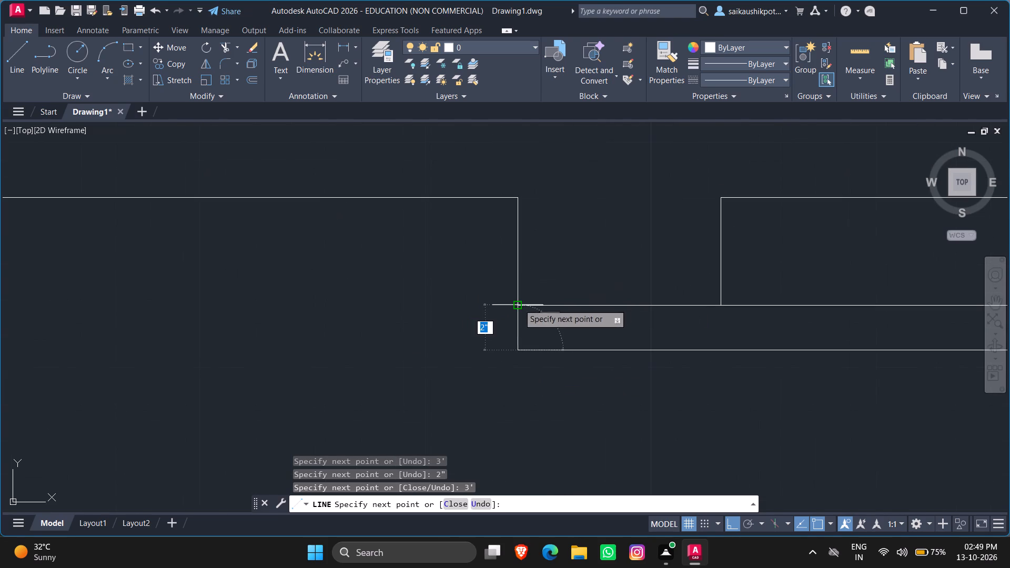
{"action": "left_click", "coordinate": [518, 305]}
{"action": "key", "text": "Escape"}
Draw a three-point door swing arc from the lower jamb's outer corner to the free end of the entrance door leaf.
{"action": "scroll", "coordinate": [564, 289], "scroll_direction": "down", "scroll_amount": 4}
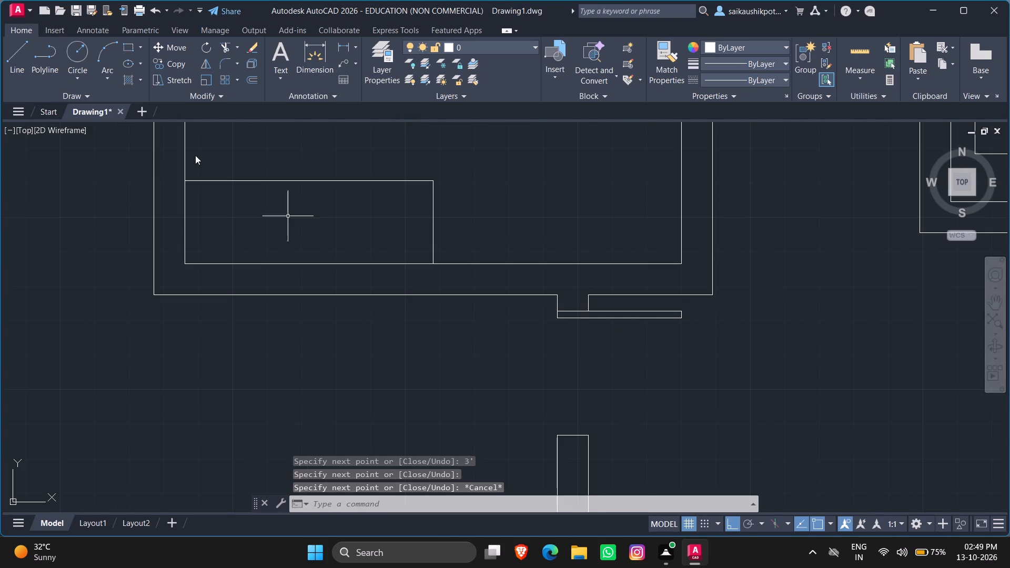
{"action": "left_click", "coordinate": [100, 49]}
{"action": "key", "text": "F8"}
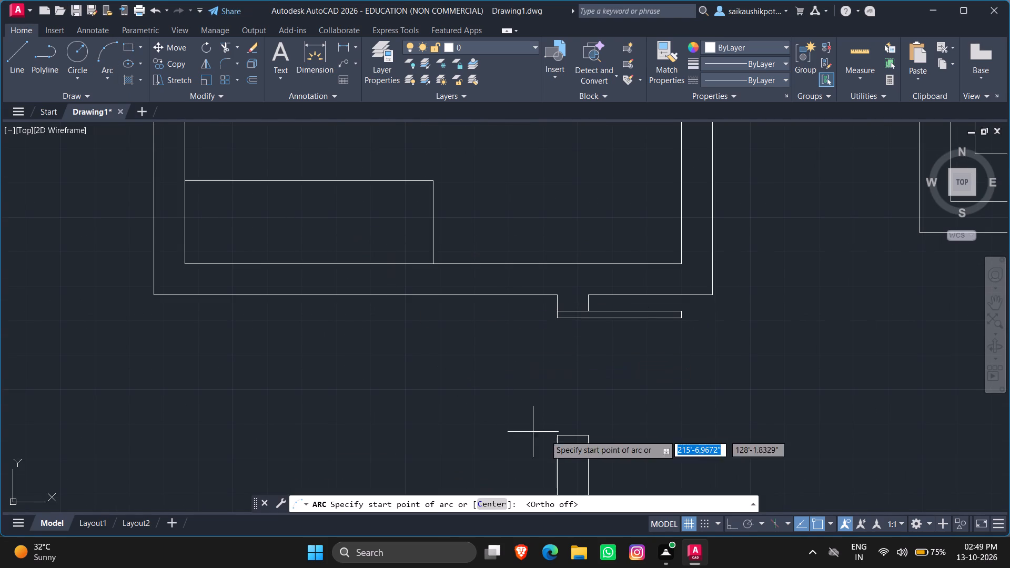
{"action": "left_click", "coordinate": [555, 437]}
{"action": "left_click_drag", "start_coordinate": [645, 406], "coordinate": [658, 395]}
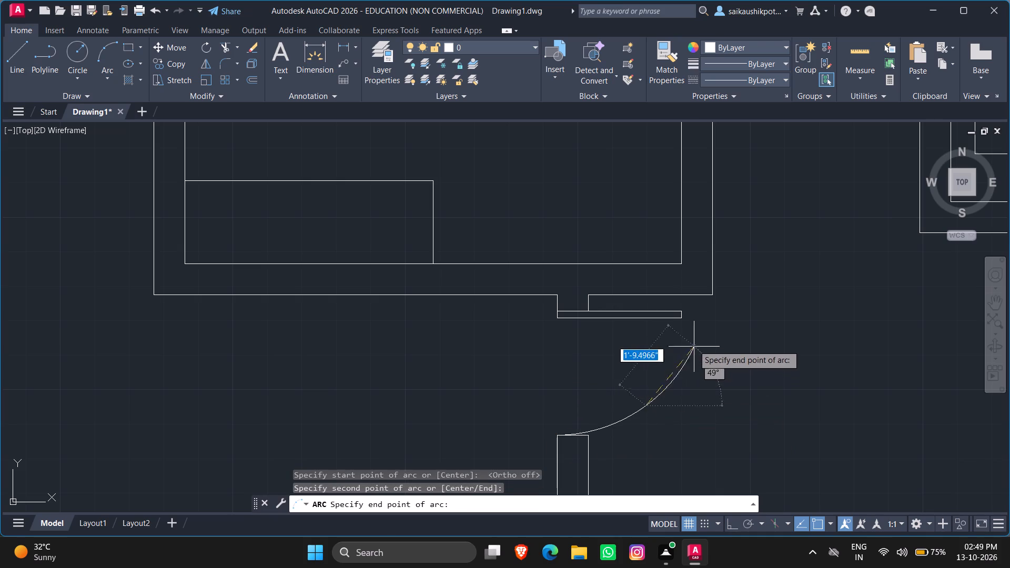
{"action": "left_click", "coordinate": [680, 321]}
{"action": "key", "text": "Escape"}
{"action": "key", "text": "Escape"}
Draw a short horizontal line across the left bedroom's right wall, just above the room's bottom right inner corner.
{"action": "scroll", "coordinate": [678, 378], "scroll_direction": "down", "scroll_amount": 2}
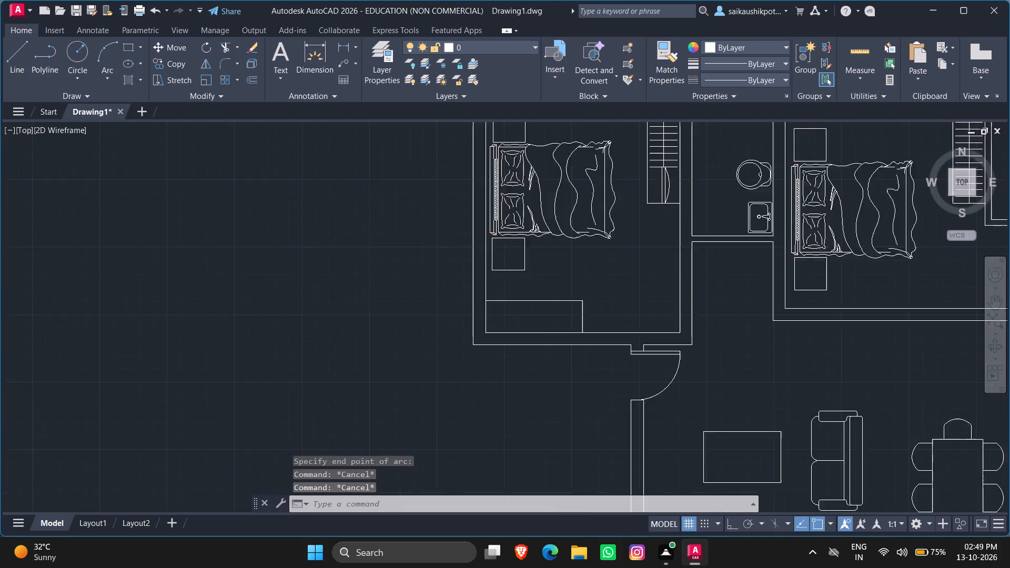
{"action": "scroll", "coordinate": [676, 379], "scroll_direction": "down", "scroll_amount": 2}
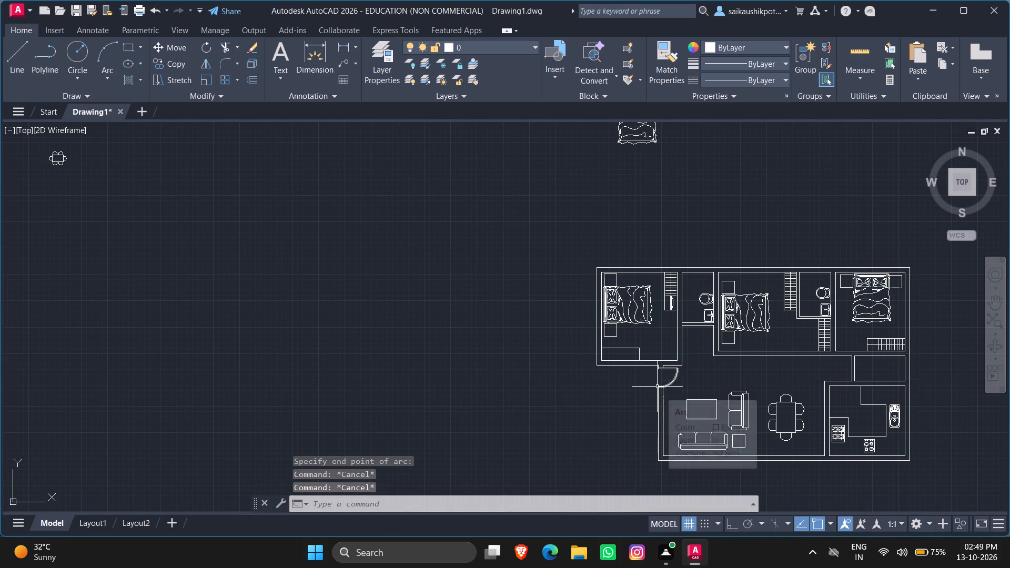
{"action": "scroll", "coordinate": [691, 339], "scroll_direction": "up", "scroll_amount": 3}
{"action": "key", "text": "Escape"}
{"action": "key", "text": "Escape"}
{"action": "key", "text": "Escape"}
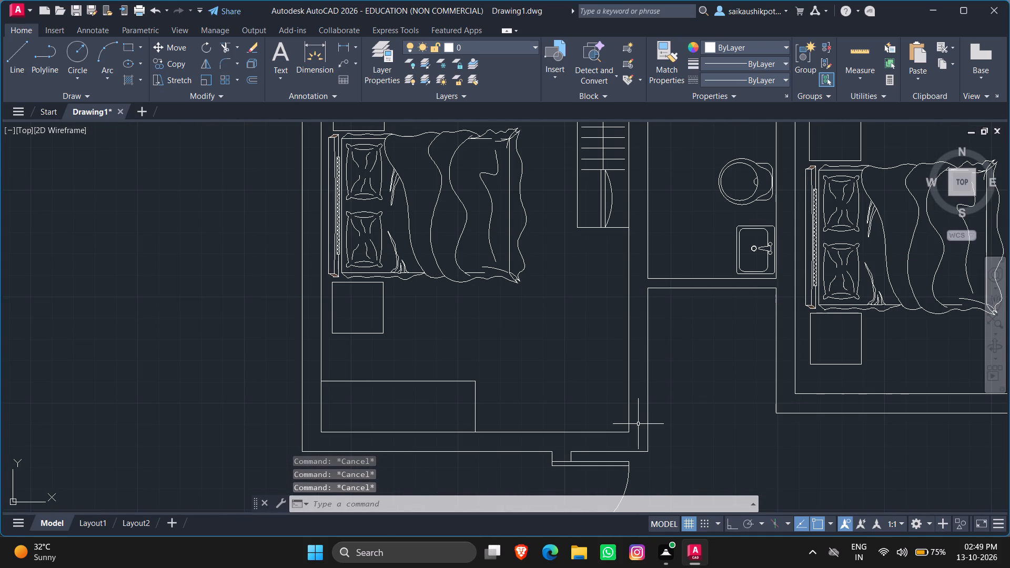
{"action": "key", "text": "l"}
{"action": "key", "text": "Return"}
{"action": "key", "text": "F8"}
{"action": "scroll", "coordinate": [653, 431], "scroll_direction": "up", "scroll_amount": 3}
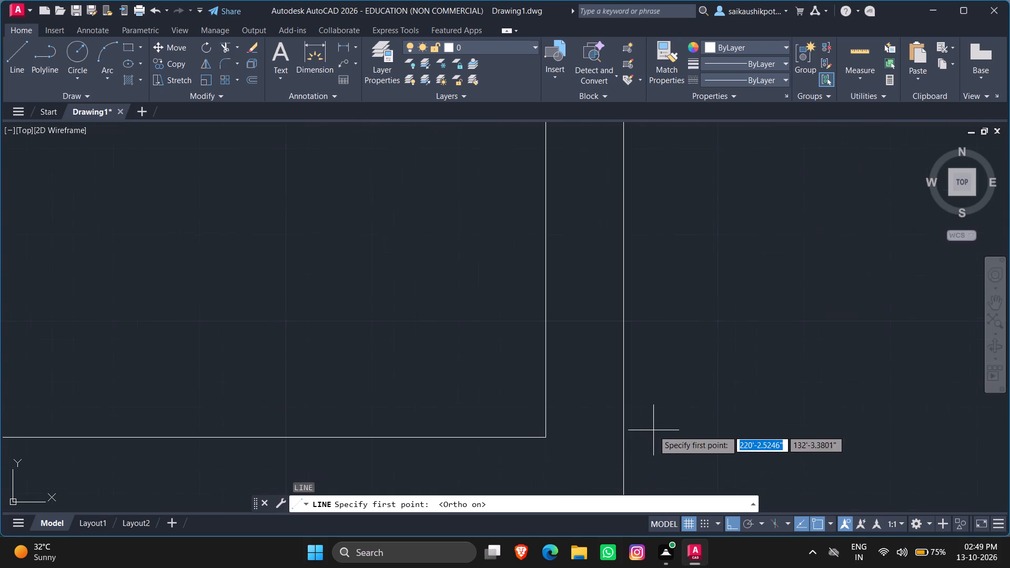
{"action": "left_click", "coordinate": [537, 413]}
{"action": "left_click", "coordinate": [689, 398]}
{"action": "key", "text": "Escape"}
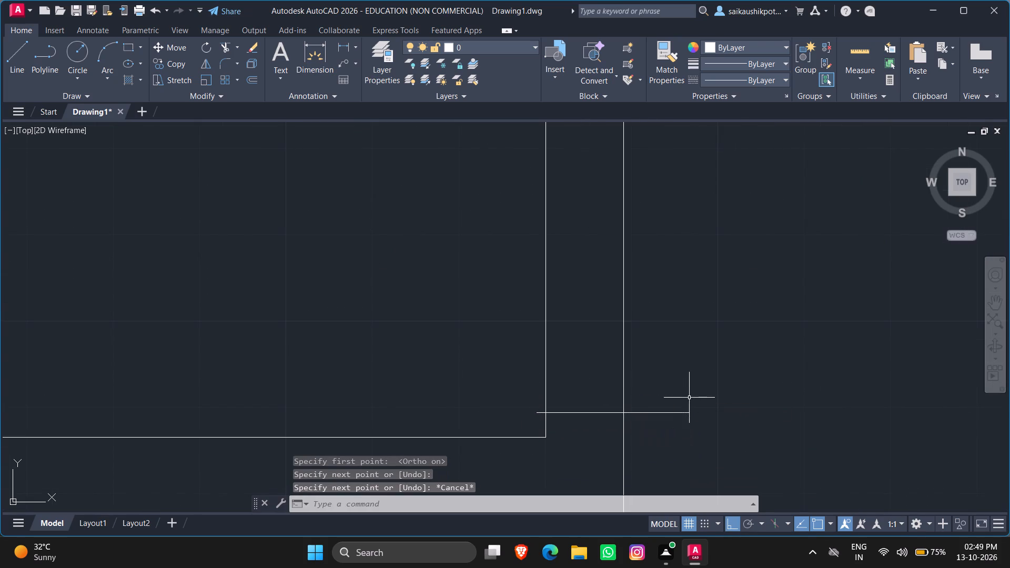
Trim both overhanging ends of the line so it spans only the bedroom wall's thickness.
{"action": "key", "text": "t"}
{"action": "key", "text": "r"}
{"action": "key", "text": "Return"}
{"action": "key", "text": "Return"}
{"action": "left_click", "coordinate": [664, 444]}
{"action": "left_click", "coordinate": [665, 384]}
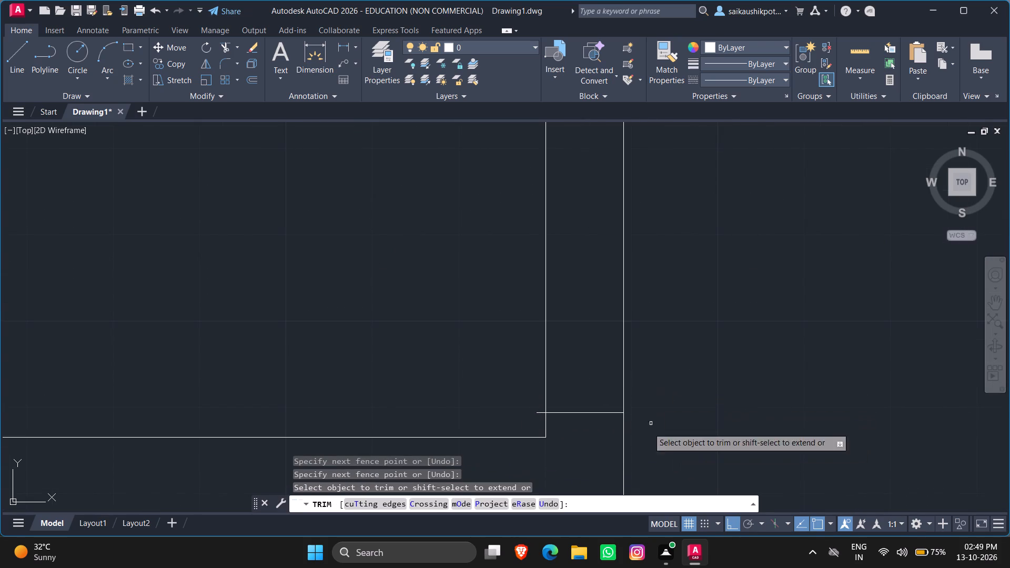
{"action": "left_click", "coordinate": [542, 421]}
{"action": "left_click", "coordinate": [538, 404]}
{"action": "key", "text": "Escape"}
{"action": "key", "text": "Escape"}
{"action": "key", "text": "Escape"}
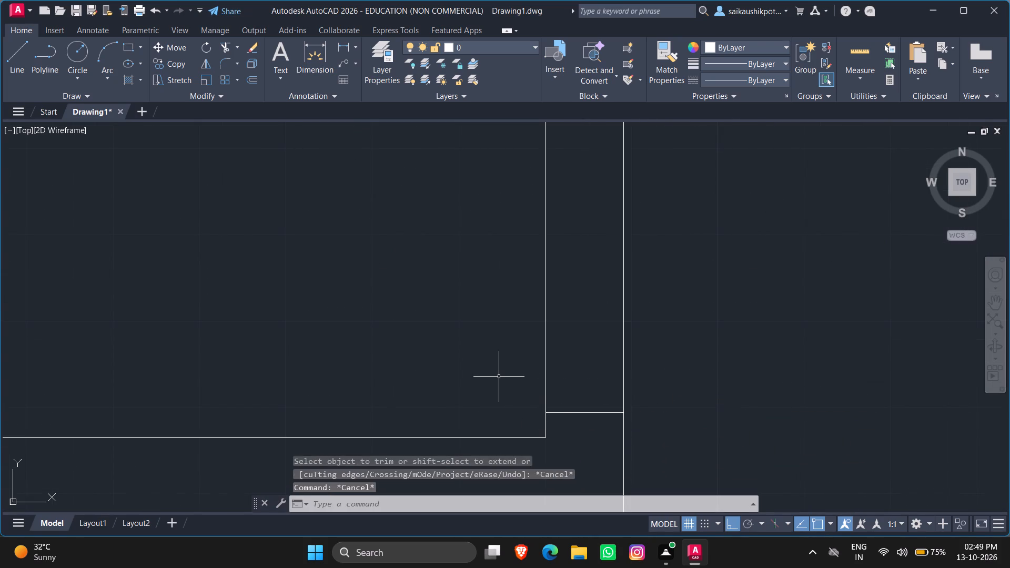
{"action": "key", "text": "Escape"}
Offset the bedroom jamb line 3' upward within the right wall.
{"action": "key", "text": "o"}
{"action": "key", "text": "Return"}
{"action": "type", "text": "3'"}
{"action": "key", "text": "Return"}
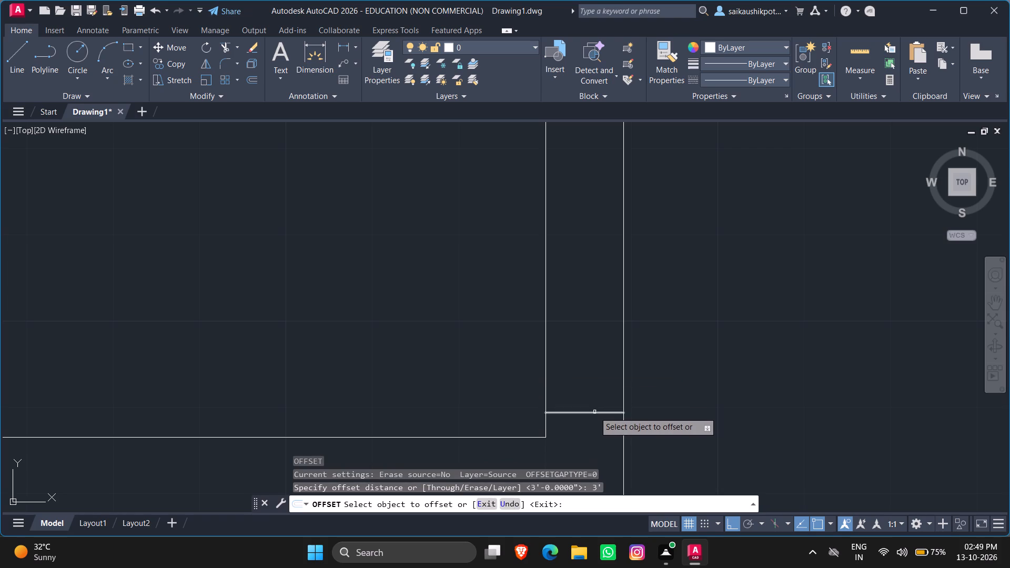
{"action": "left_click", "coordinate": [594, 412]}
{"action": "scroll", "coordinate": [692, 285], "scroll_direction": "down", "scroll_amount": 2}
{"action": "left_click", "coordinate": [692, 286]}
{"action": "key", "text": "Escape"}
{"action": "key", "text": "Escape"}
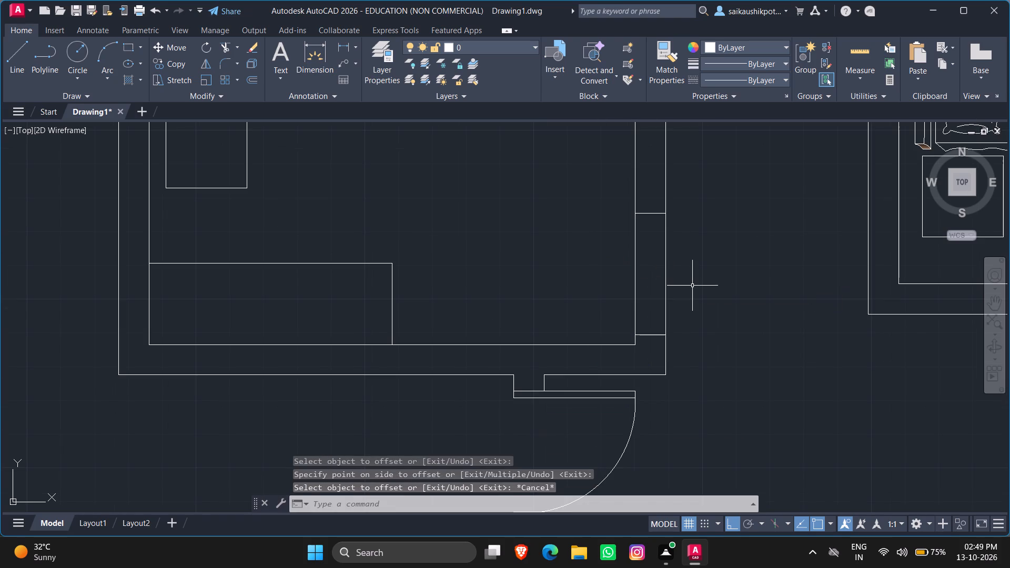
Trim both wall lines between the two jamb lines to open a 3' doorway in the left bedroom's right wall.
{"action": "key", "text": "t"}
{"action": "key", "text": "r"}
{"action": "key", "text": "Return"}
{"action": "key", "text": "Return"}
{"action": "left_click", "coordinate": [690, 279]}
{"action": "left_click", "coordinate": [615, 283]}
{"action": "key", "text": "Escape"}
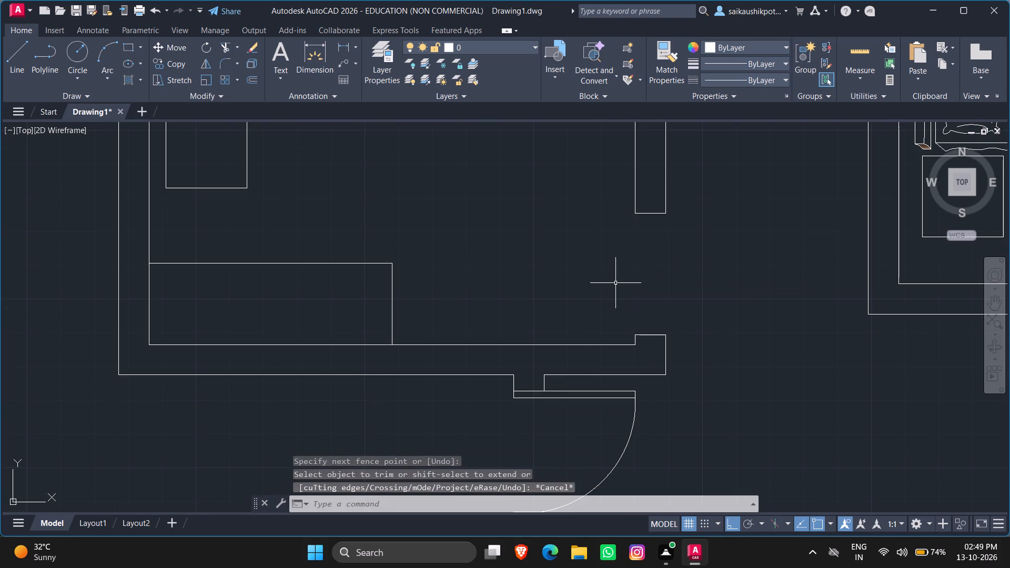
{"action": "key", "text": "Escape"}
{"action": "key", "text": "Escape"}
Draw the bedroom door leaf from the lower jamb's outer corner with connected lines 3' left, 2" up, 3' right and 2' down.
{"action": "key", "text": "l"}
{"action": "key", "text": "Return"}
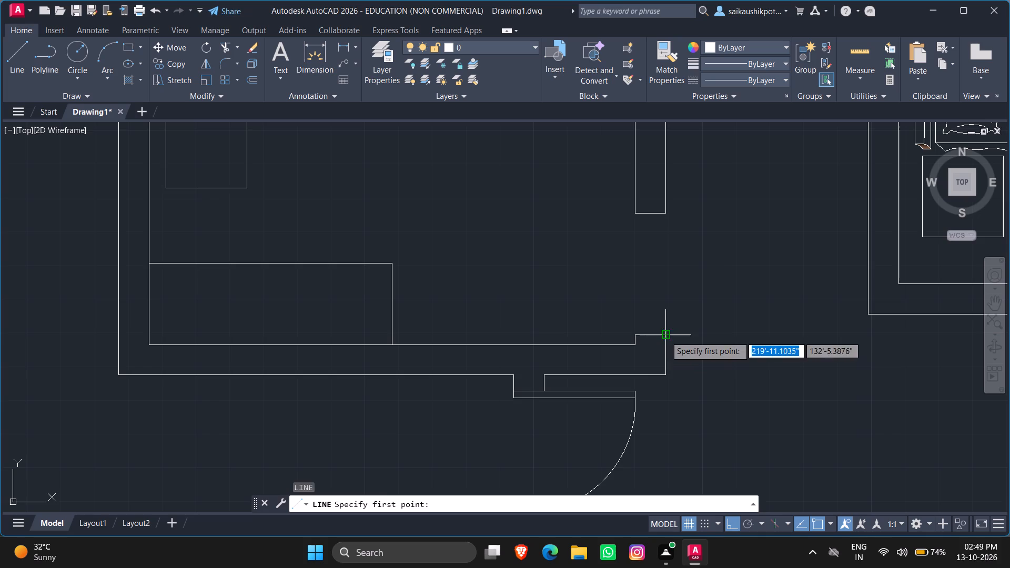
{"action": "left_click_drag", "start_coordinate": [665, 336], "coordinate": [656, 334]}
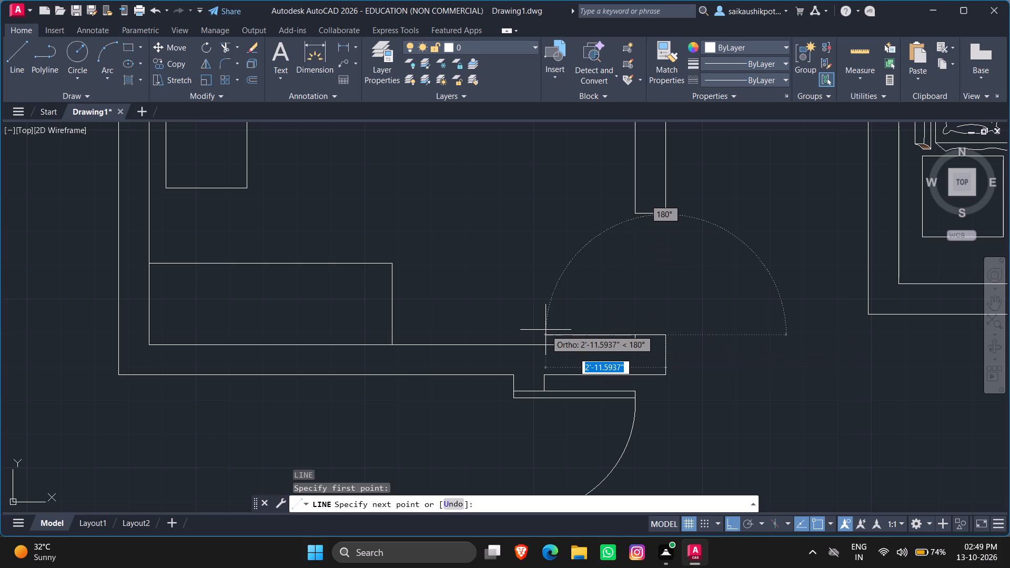
{"action": "key", "text": "3"}
{"action": "key", "text": "apostrophe"}
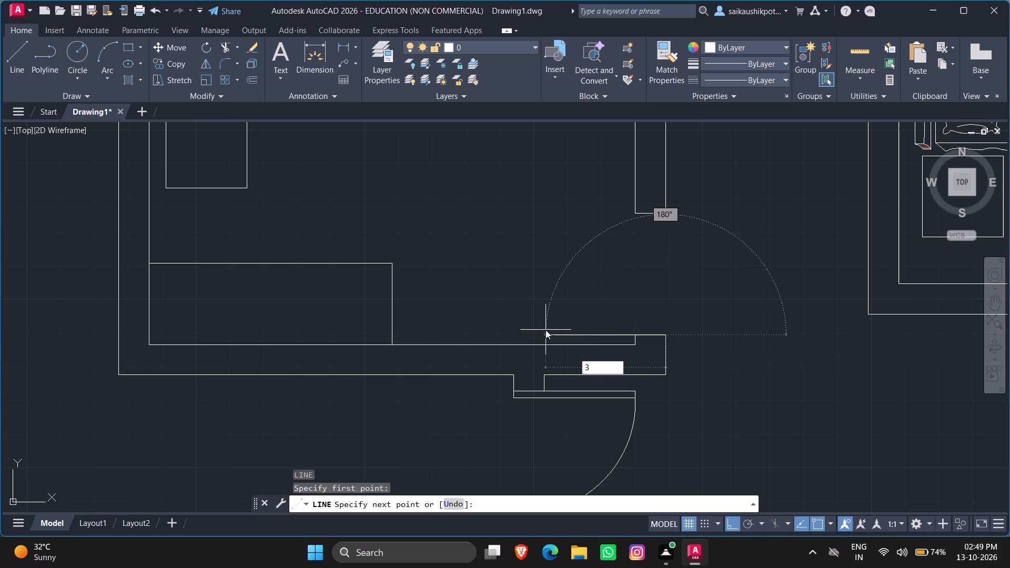
{"action": "key", "text": "Return"}
{"action": "type", "text": "2\""}
{"action": "key", "text": "Return"}
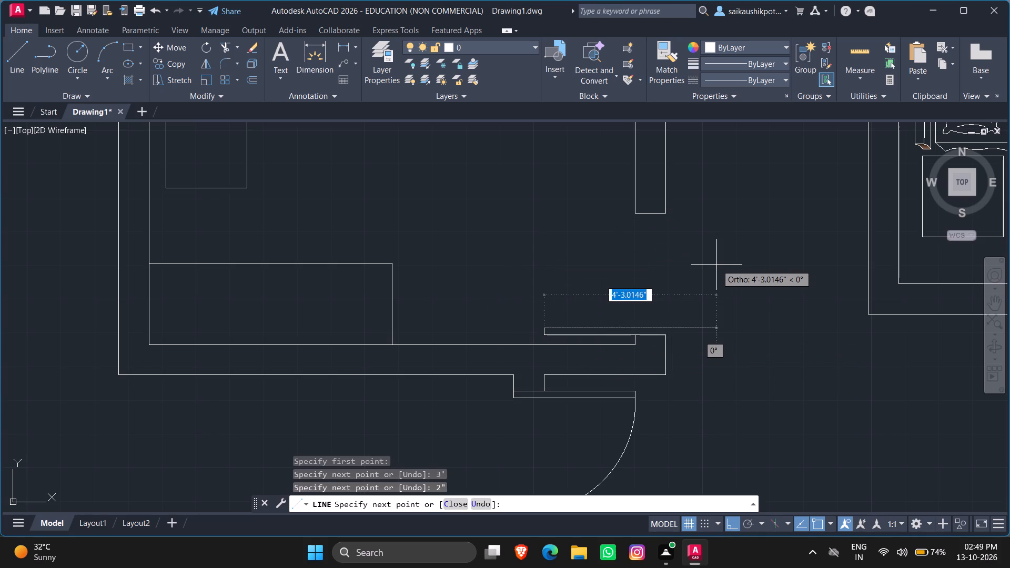
{"action": "type", "text": "3'"}
{"action": "key", "text": "Return"}
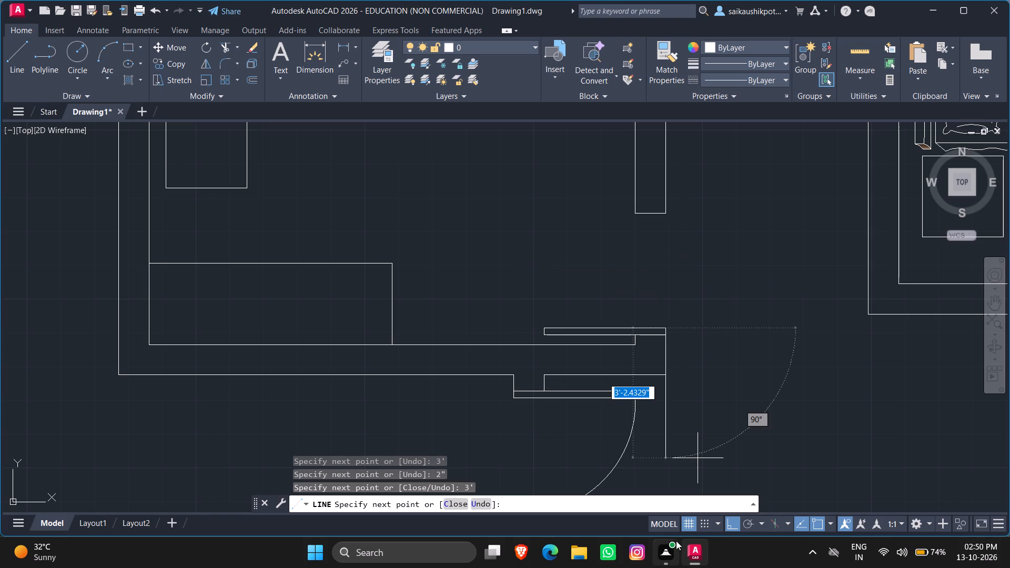
{"action": "type", "text": "2'"}
{"action": "key", "text": "Return"}
{"action": "key", "text": "Escape"}
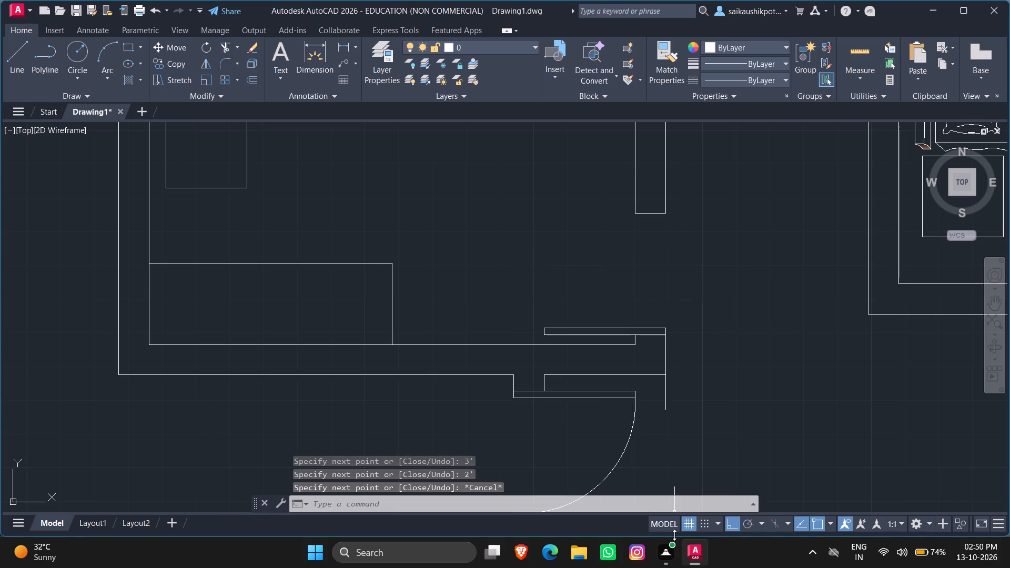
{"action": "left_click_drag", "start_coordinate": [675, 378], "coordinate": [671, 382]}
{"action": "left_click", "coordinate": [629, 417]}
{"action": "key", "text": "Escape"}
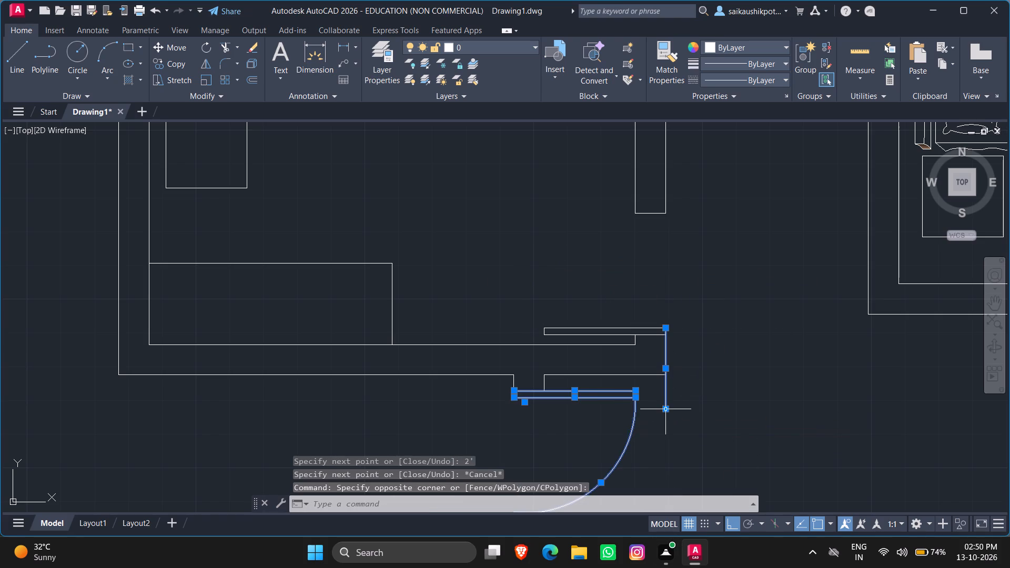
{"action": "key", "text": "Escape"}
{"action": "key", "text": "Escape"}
Trim the door leaf's closing line where it overhangs below the bedroom wall's bottom right outer corner.
{"action": "type", "text": "TR"}
{"action": "key", "text": "Return"}
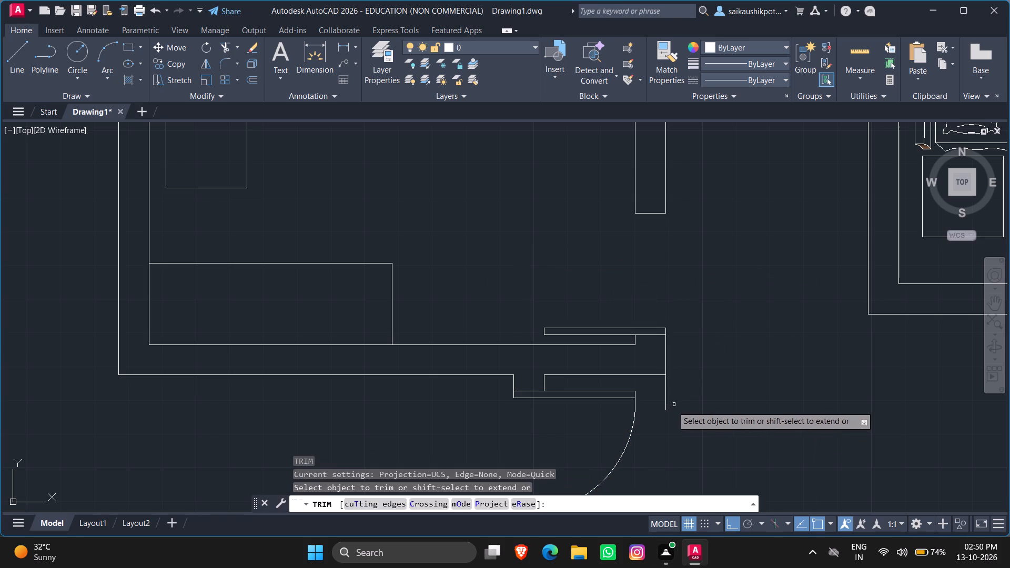
{"action": "left_click", "coordinate": [664, 402]}
{"action": "key", "text": "Escape"}
{"action": "key", "text": "Escape"}
{"action": "key", "text": "Escape"}
{"action": "key", "text": "Escape"}
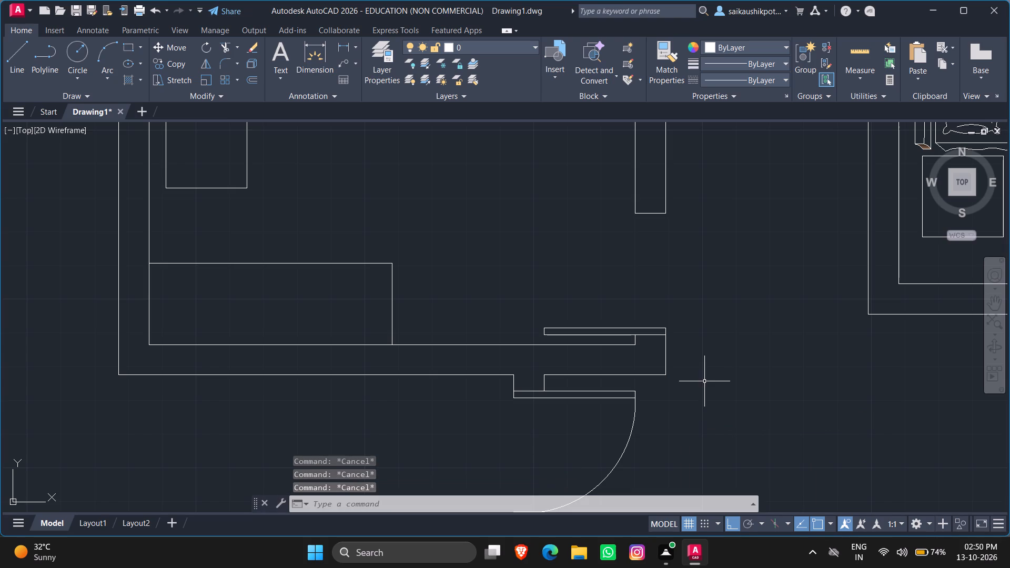
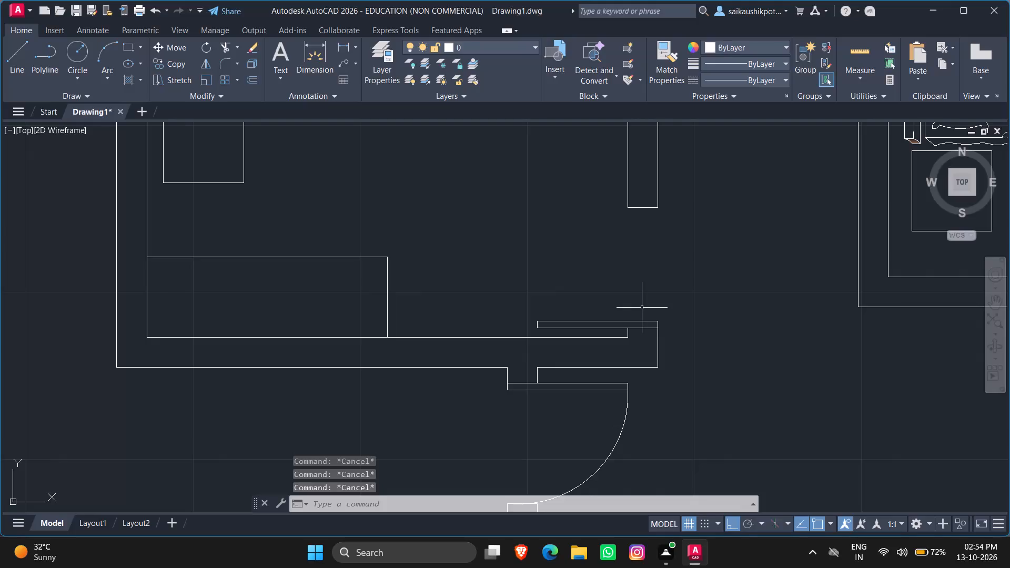
Draw a three-point swing arc from the bedroom door leaf's free end to the corner of the opposite wall end, with ortho off.
{"action": "left_click", "coordinate": [106, 54]}
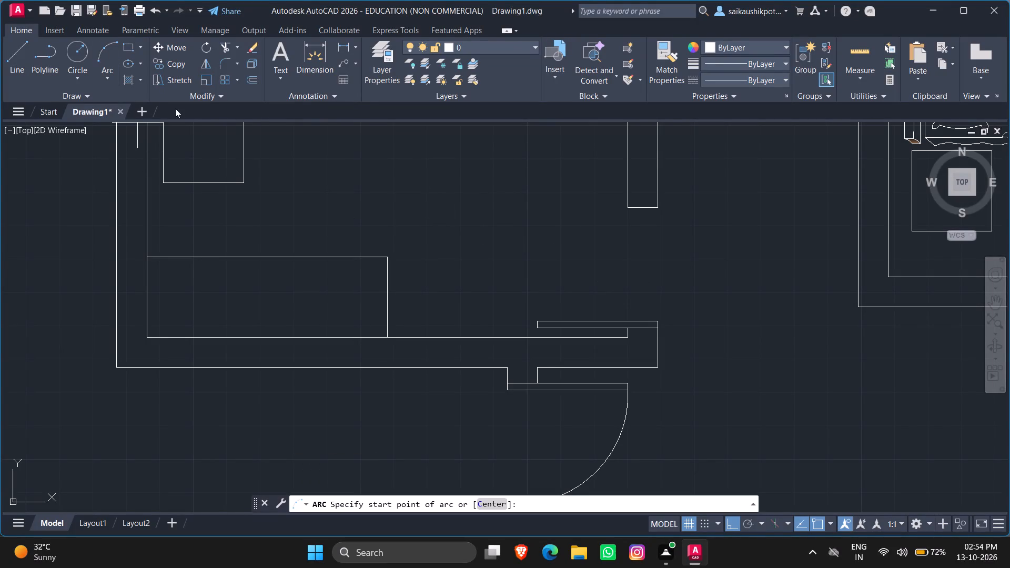
{"action": "key", "text": "F8"}
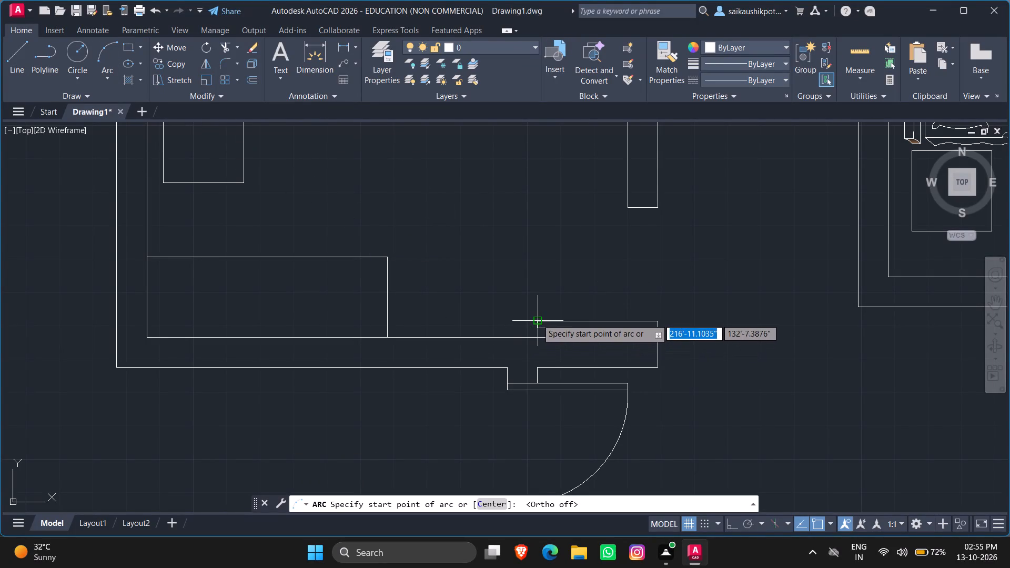
{"action": "left_click", "coordinate": [537, 319]}
{"action": "left_click", "coordinate": [566, 229]}
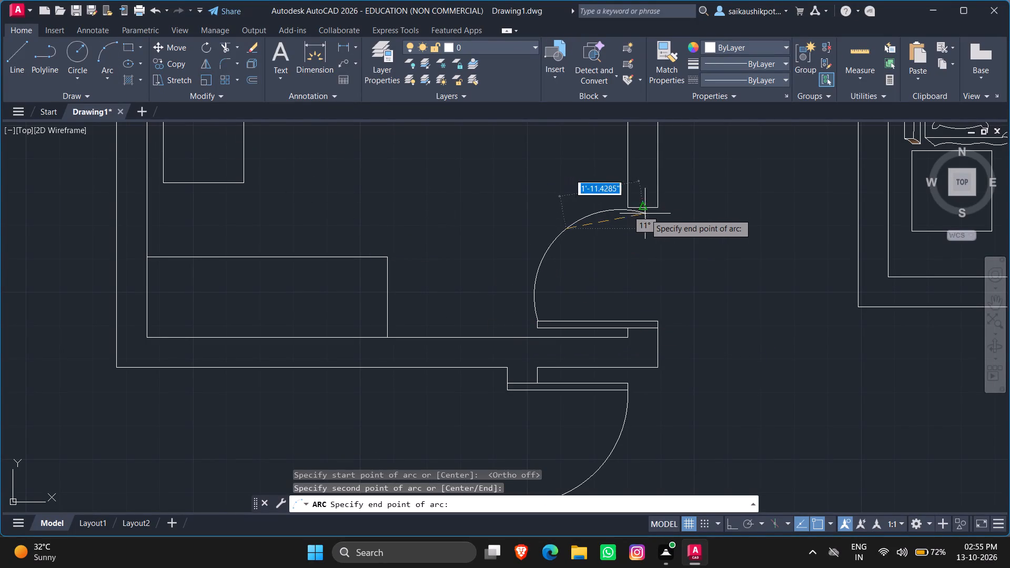
{"action": "left_click", "coordinate": [655, 208]}
Reshape the bedroom door's swing arc by stretching its midpoint inward to a radius of about 2'-8.7".
{"action": "left_click", "coordinate": [594, 237]}
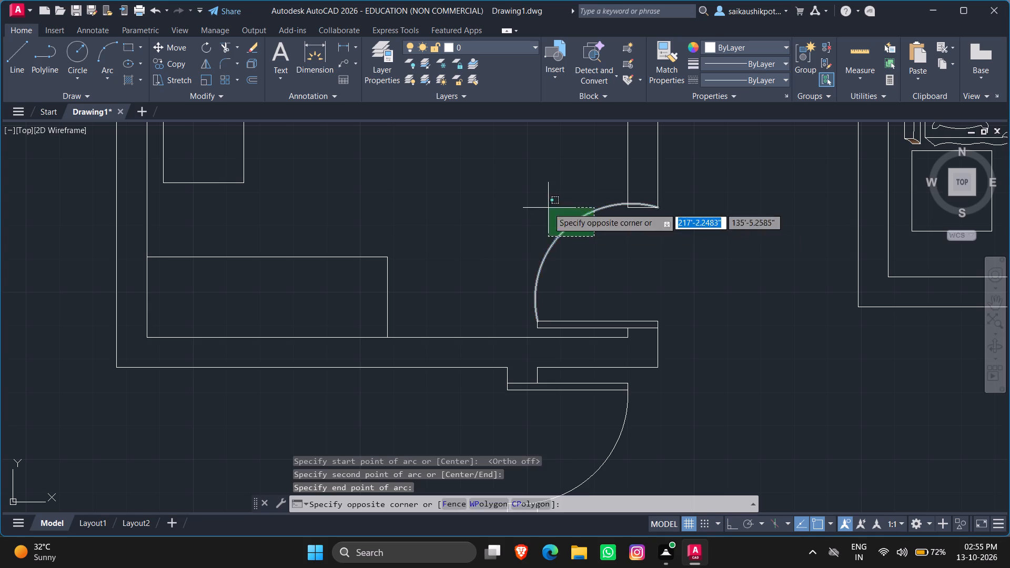
{"action": "left_click", "coordinate": [548, 208]}
{"action": "left_click", "coordinate": [564, 231]}
{"action": "scroll", "coordinate": [575, 250], "scroll_direction": "up", "scroll_amount": 2}
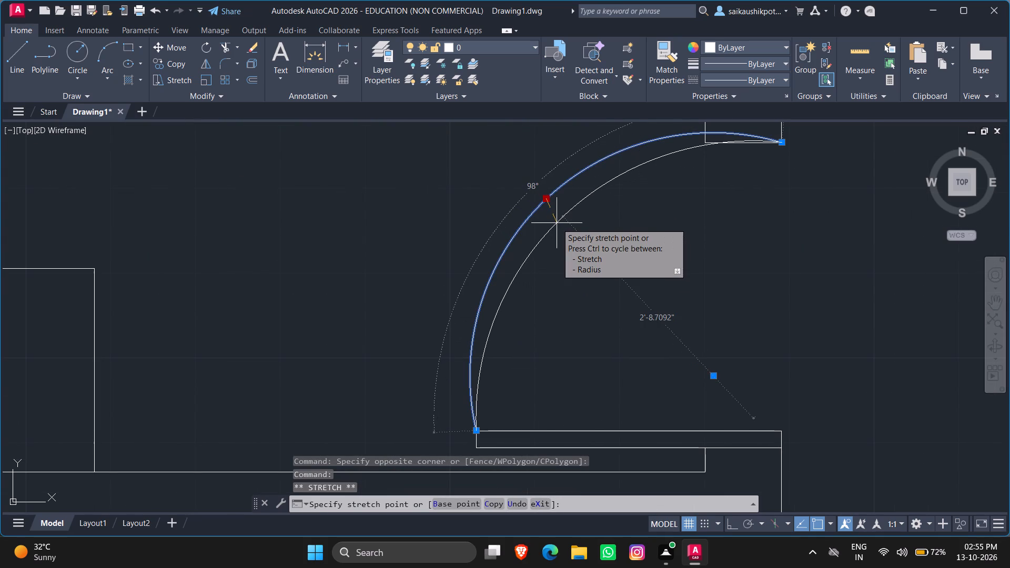
{"action": "left_click", "coordinate": [557, 223]}
{"action": "key", "text": "Escape"}
{"action": "scroll", "coordinate": [556, 231], "scroll_direction": "down", "scroll_amount": 4}
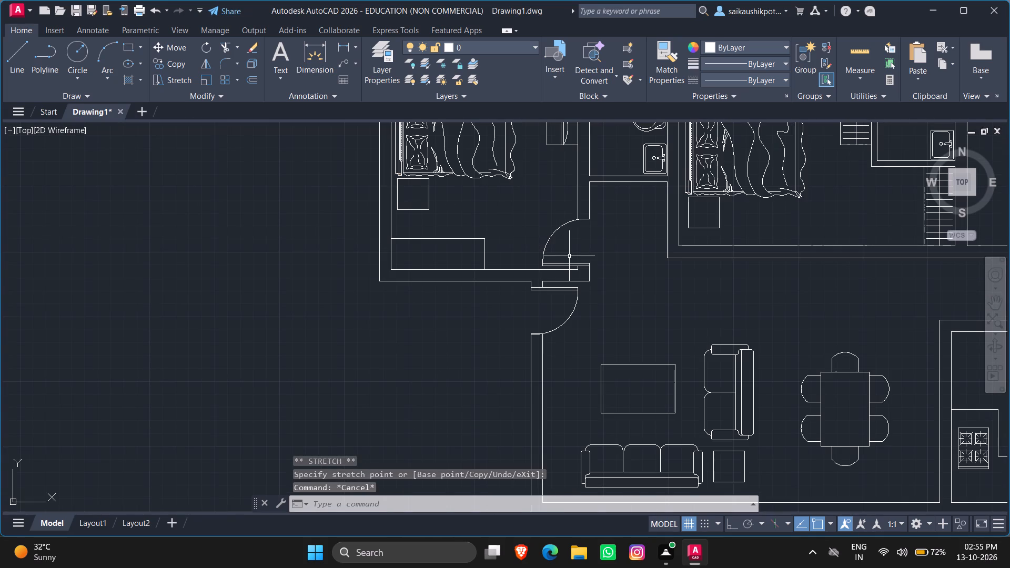
Draw a vertical jamb line across the bathroom's lower wall, close to its corner with the bedroom wall, with ortho on.
{"action": "scroll", "coordinate": [662, 216], "scroll_direction": "down", "scroll_amount": 3}
{"action": "scroll", "coordinate": [638, 195], "scroll_direction": "up", "scroll_amount": 5}
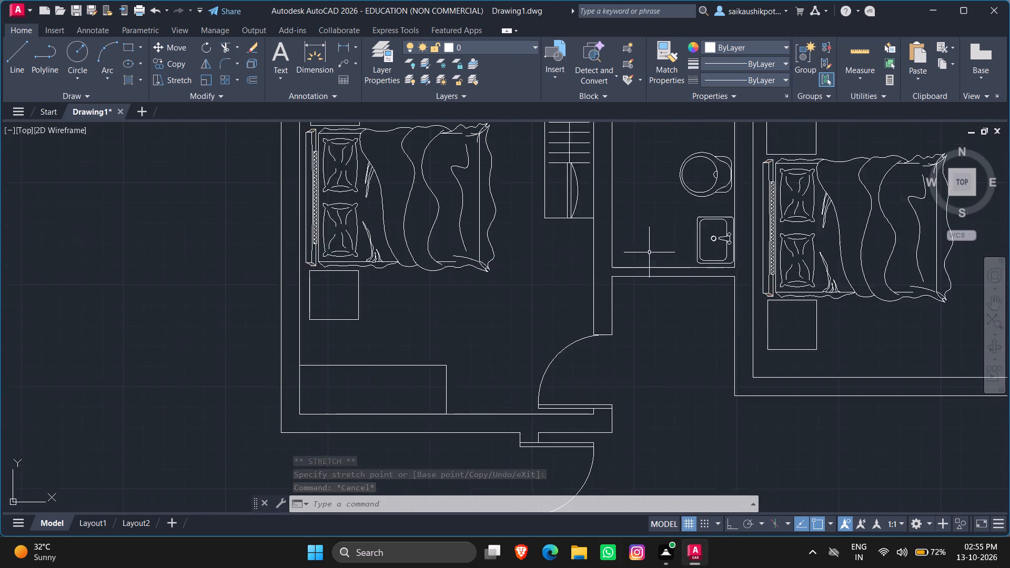
{"action": "scroll", "coordinate": [649, 252], "scroll_direction": "up", "scroll_amount": 1}
{"action": "key", "text": "l"}
{"action": "key", "text": "Return"}
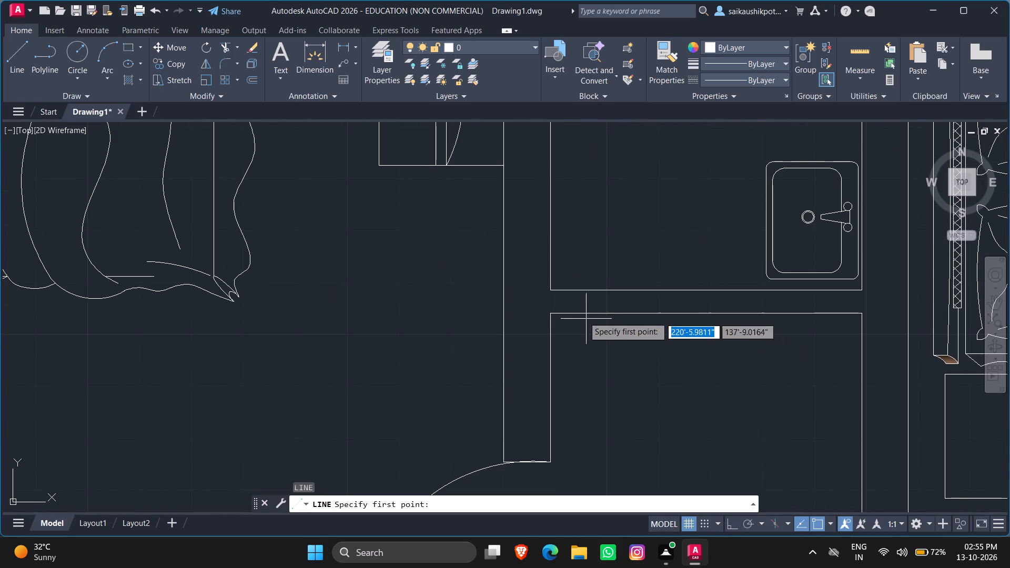
{"action": "key", "text": "F8"}
{"action": "scroll", "coordinate": [573, 325], "scroll_direction": "up", "scroll_amount": 2}
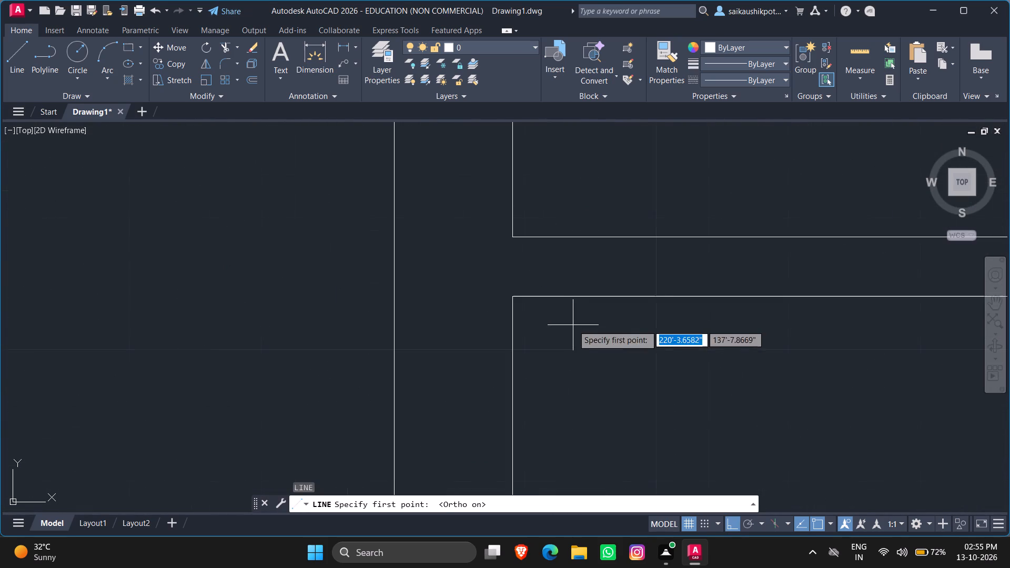
{"action": "left_click", "coordinate": [533, 221]}
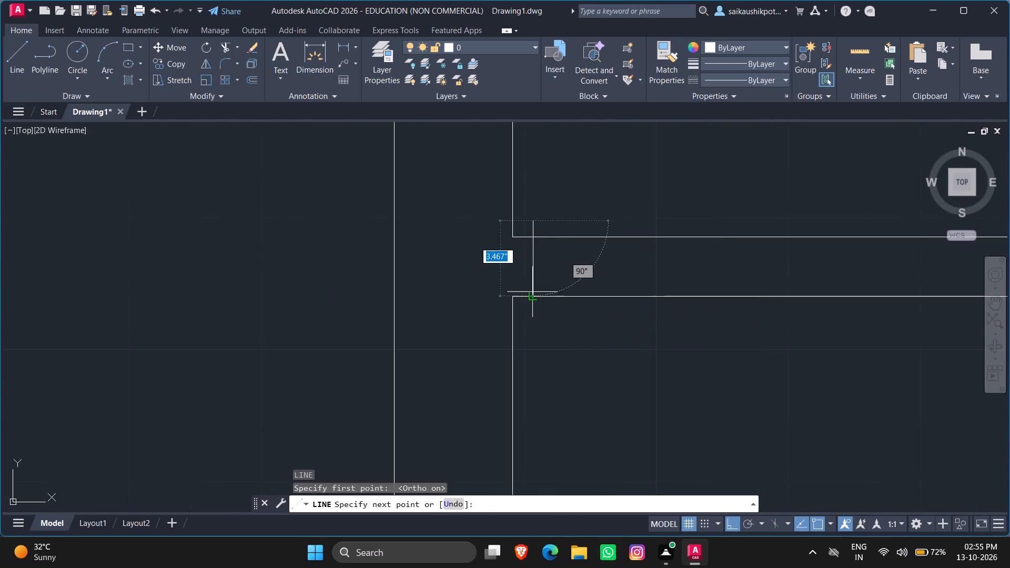
{"action": "left_click", "coordinate": [532, 344]}
{"action": "key", "text": "Escape"}
{"action": "key", "text": "Escape"}
Trim the jamb line's overhanging ends above and below the bathroom wall.
{"action": "type", "text": "TR"}
{"action": "key", "text": "Return"}
{"action": "key", "text": "Return"}
{"action": "left_click_drag", "start_coordinate": [555, 332], "coordinate": [537, 327]}
{"action": "left_click", "coordinate": [527, 324]}
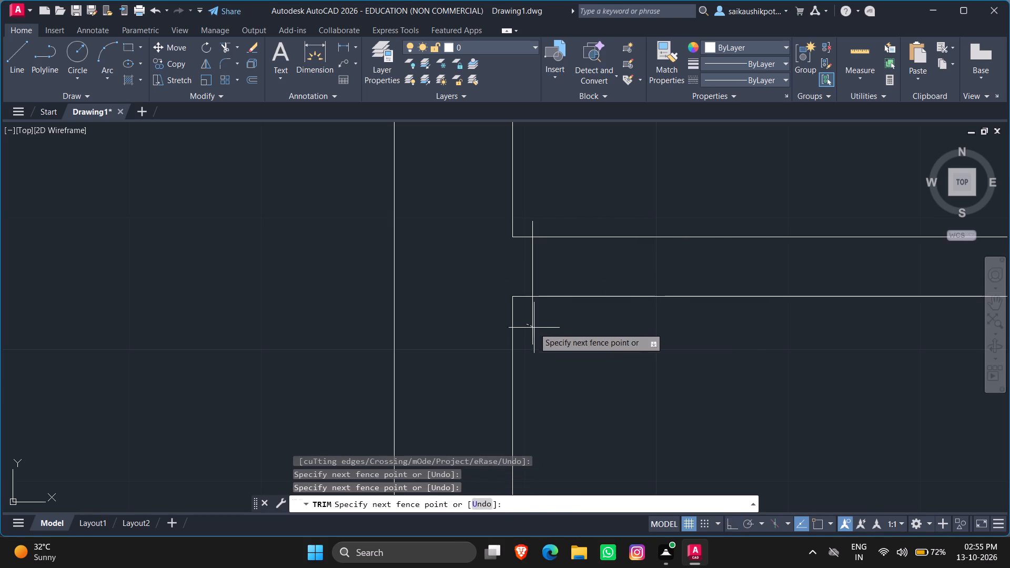
{"action": "left_click", "coordinate": [542, 328]}
{"action": "left_click", "coordinate": [531, 232]}
{"action": "key", "text": "Escape"}
{"action": "key", "text": "Escape"}
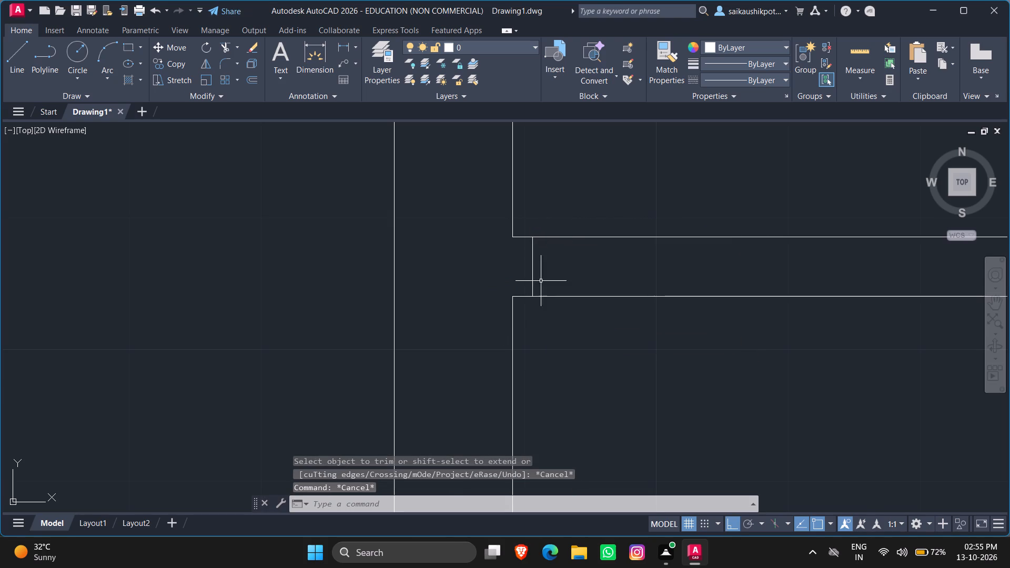
Offset the jamb line 2.5' along the bathroom wall towards the washbasin side.
{"action": "key", "text": "o"}
{"action": "key", "text": "Return"}
{"action": "type", "text": "3'"}
{"action": "key", "text": "Return"}
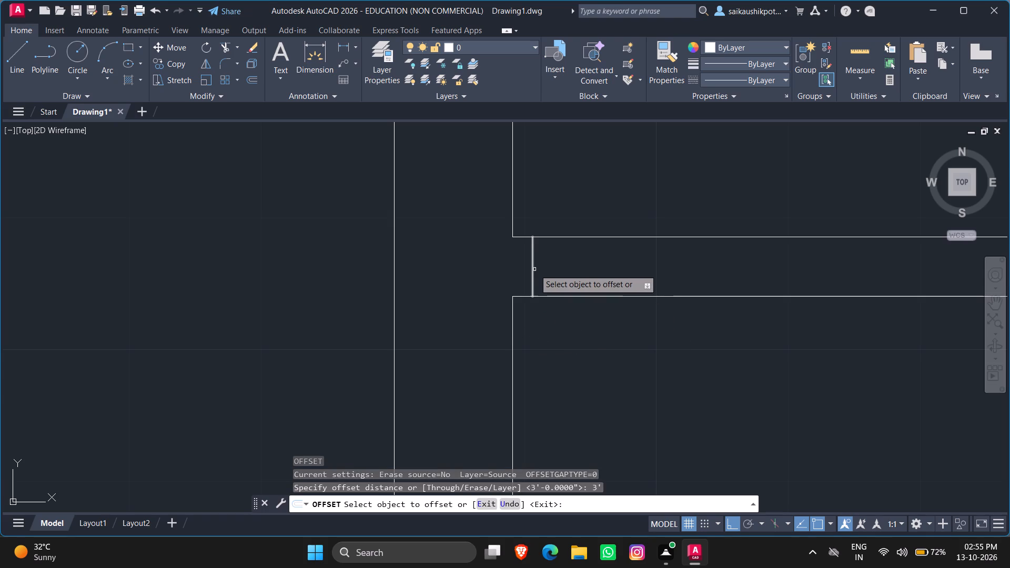
{"action": "left_click", "coordinate": [534, 269]}
{"action": "scroll", "coordinate": [700, 391], "scroll_direction": "down", "scroll_amount": 3}
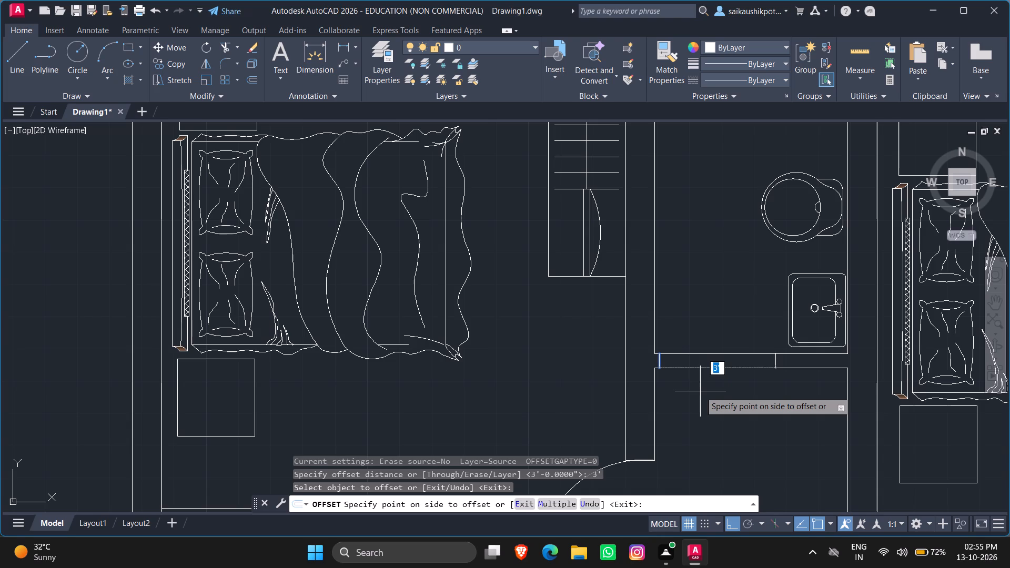
{"action": "type", "text": "2.5'"}
{"action": "key", "text": "Return"}
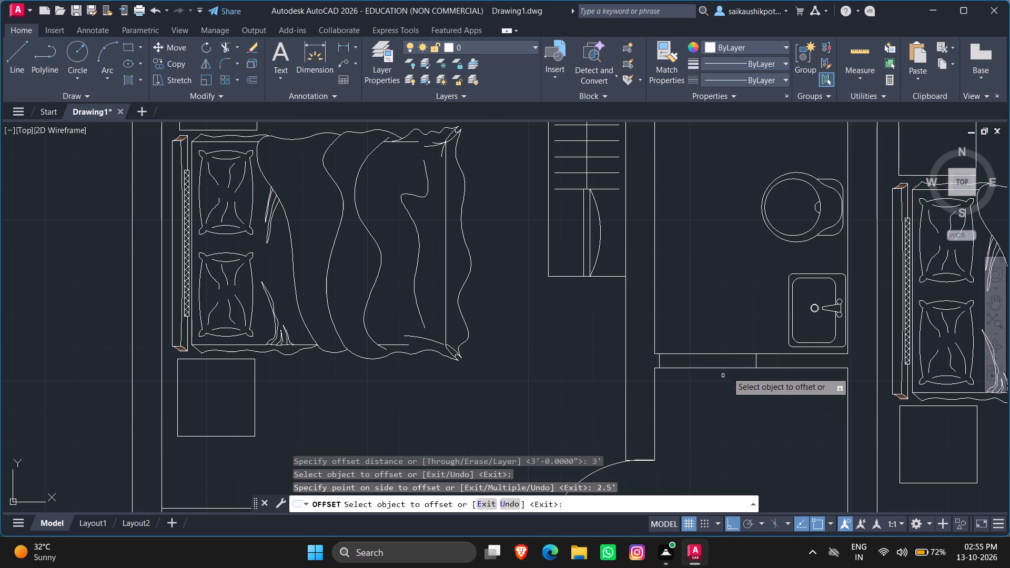
{"action": "key", "text": "Escape"}
{"action": "key", "text": "Escape"}
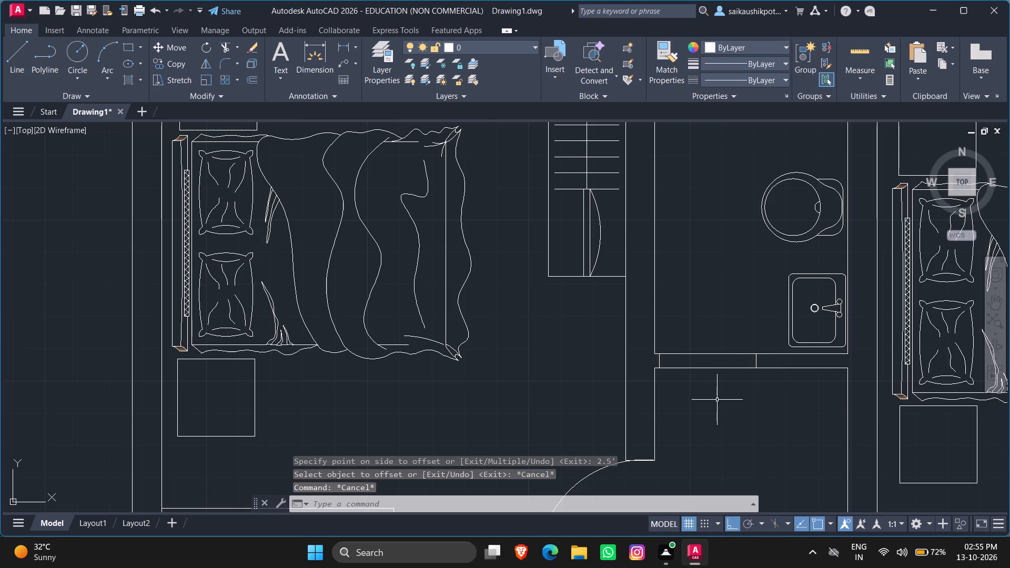
Measure the distance between the two jamb lines in the bathroom wall.
{"action": "left_click", "coordinate": [867, 47]}
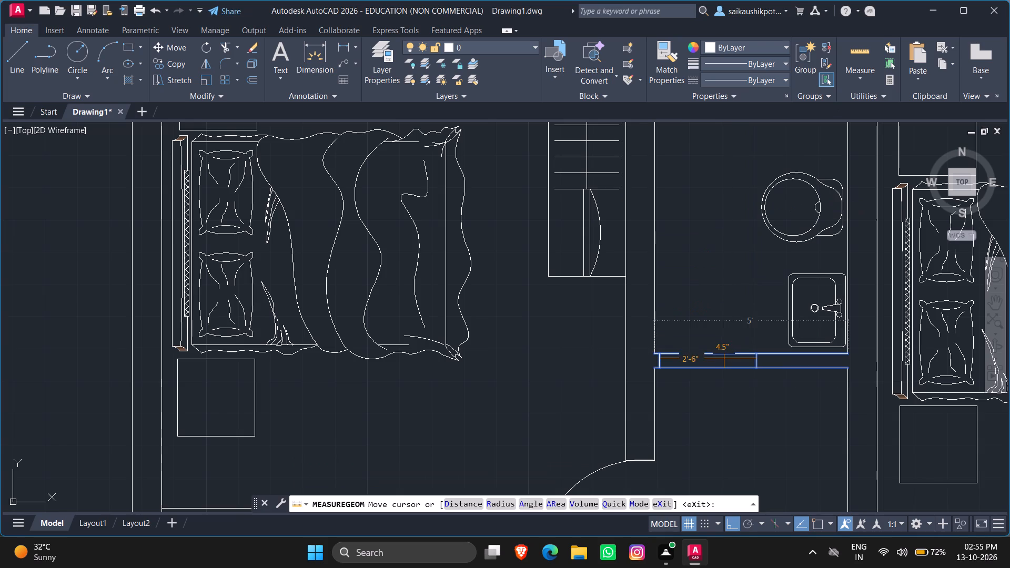
{"action": "key", "text": "Escape"}
{"action": "key", "text": "Escape"}
{"action": "key", "text": "Escape"}
Trim both bathroom wall lines between the two jambs to open the doorway.
{"action": "type", "text": "TR"}
{"action": "key", "text": "Return"}
{"action": "key", "text": "Return"}
{"action": "left_click", "coordinate": [726, 397]}
{"action": "left_click", "coordinate": [718, 333]}
{"action": "key", "text": "Escape"}
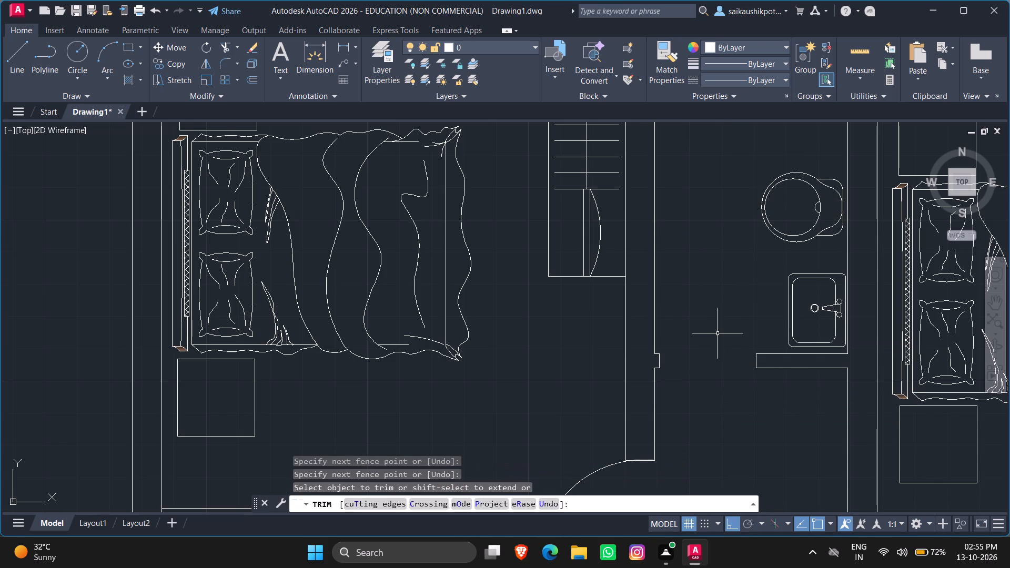
Draw a 2.5' by 2" door leaf standing open into the bathroom, starting from the lower corner of the jamb near the bedroom wall.
{"action": "key", "text": "l"}
{"action": "key", "text": "Return"}
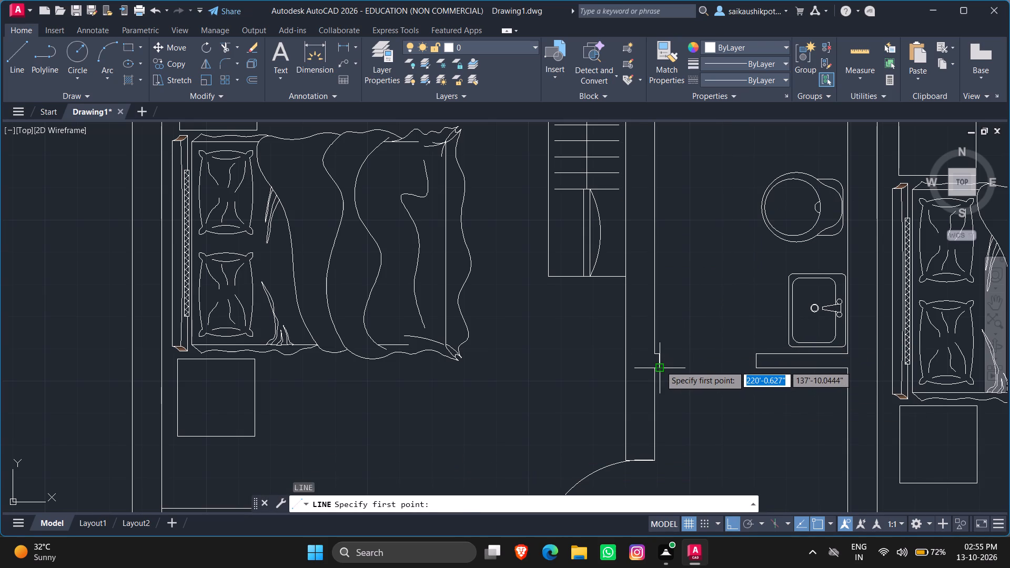
{"action": "left_click", "coordinate": [660, 366]}
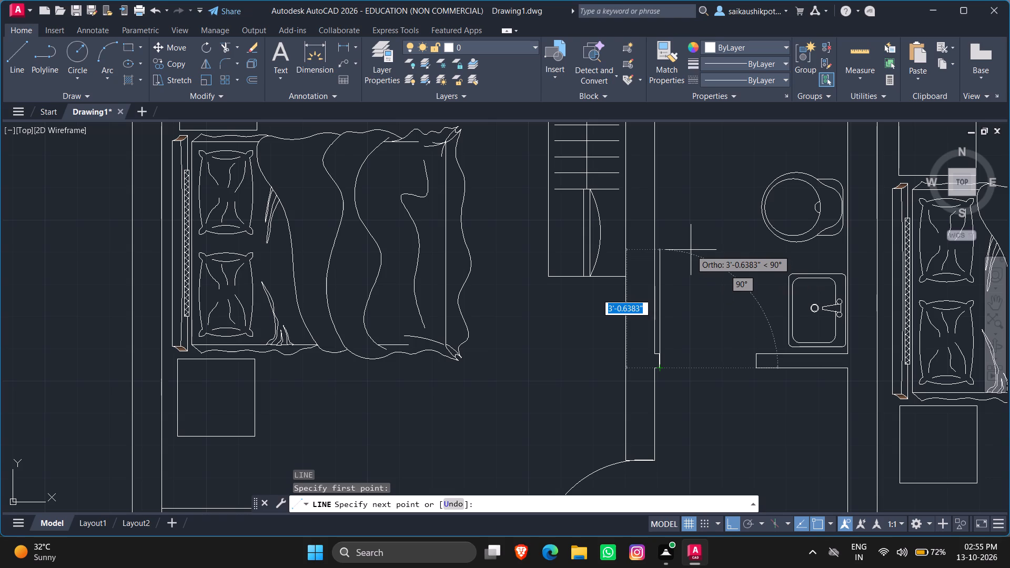
{"action": "type", "text": "2.6"}
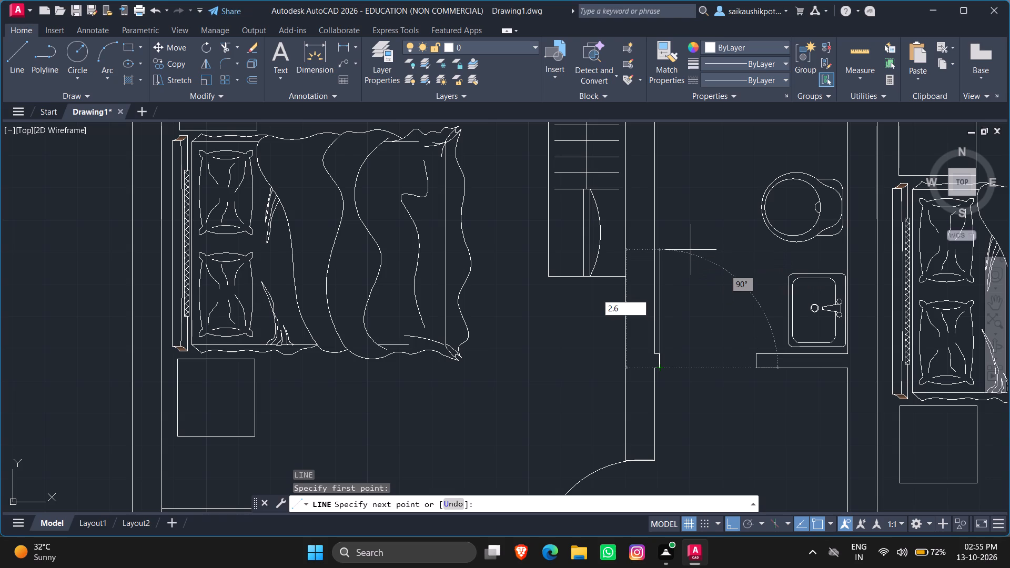
{"action": "key", "text": "BackSpace"}
{"action": "type", "text": "5'"}
{"action": "key", "text": "Return"}
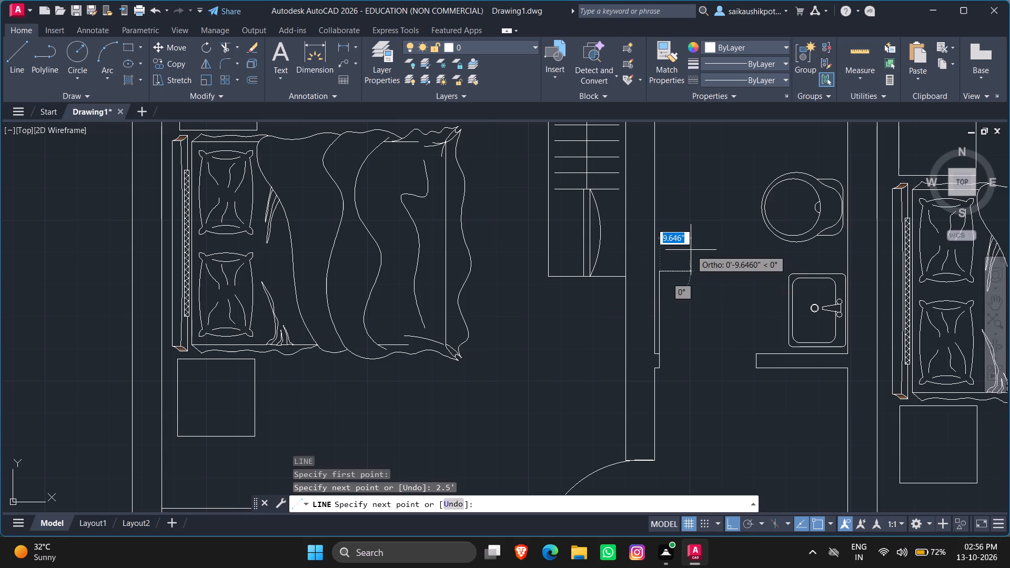
{"action": "key", "text": "2"}
{"action": "key", "text": "shift+quotedbl"}
{"action": "key", "text": "Return"}
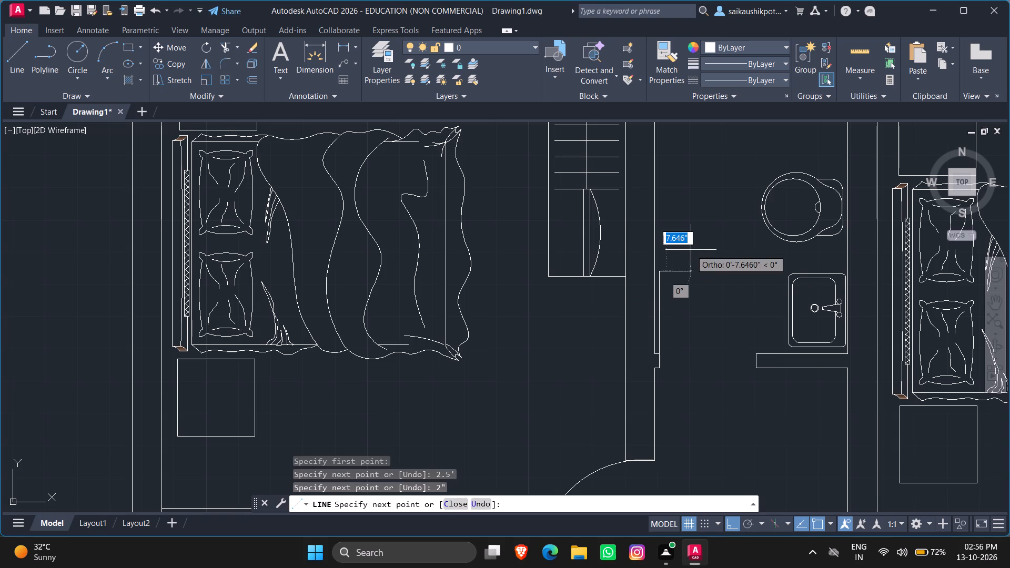
{"action": "type", "text": "2.5'"}
{"action": "key", "text": "Return"}
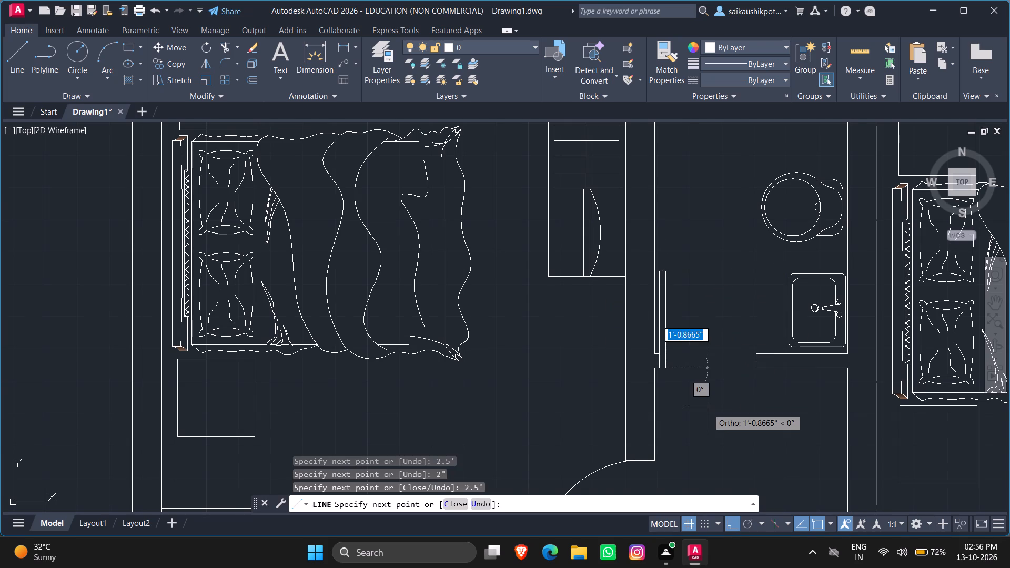
{"action": "scroll", "coordinate": [668, 364], "scroll_direction": "up", "scroll_amount": 4}
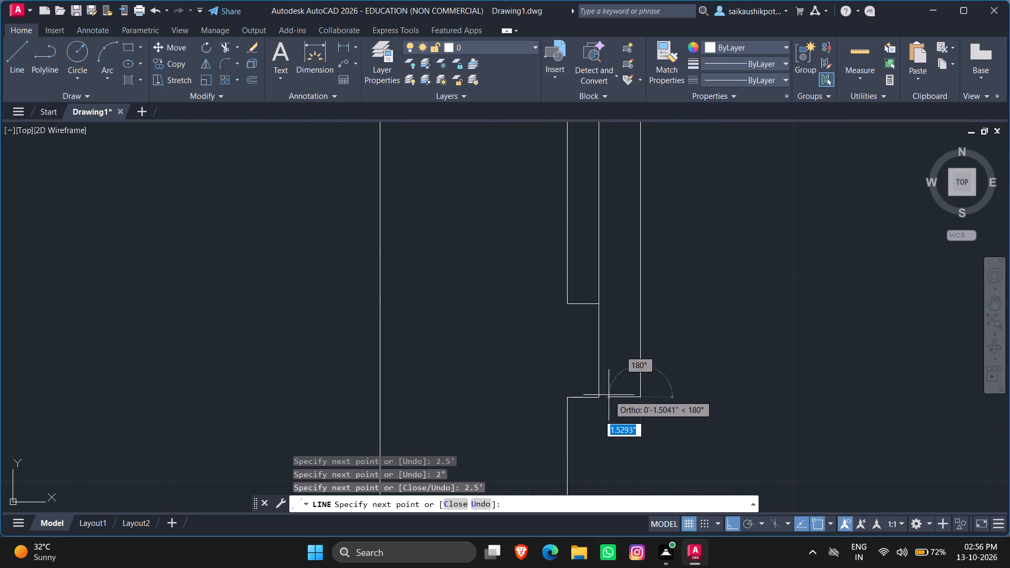
{"action": "left_click", "coordinate": [598, 394]}
{"action": "key", "text": "Escape"}
{"action": "scroll", "coordinate": [598, 394], "scroll_direction": "down", "scroll_amount": 5}
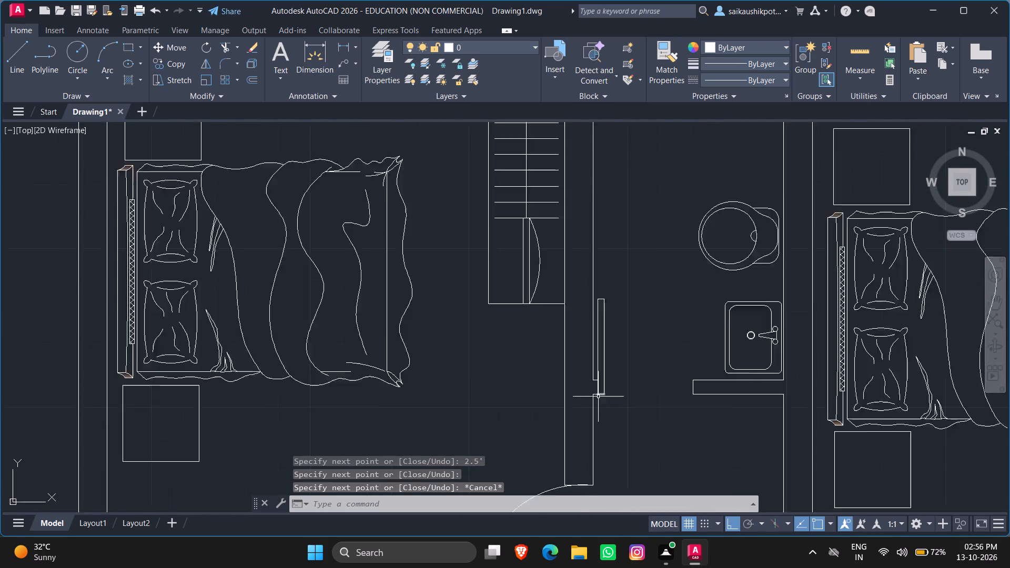
{"action": "scroll", "coordinate": [630, 389], "scroll_direction": "up", "scroll_amount": 2}
{"action": "key", "text": "Escape"}
{"action": "key", "text": "Escape"}
{"action": "key", "text": "Escape"}
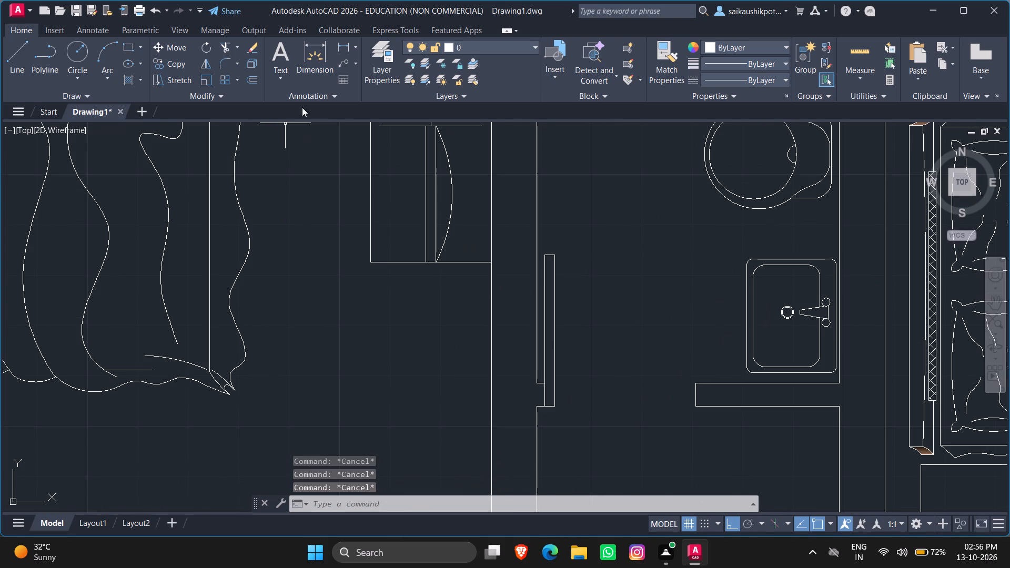
Draw a three-point swing arc from the bathroom door leaf's free end to the opposite jamb's lower corner, with ortho off.
{"action": "left_click", "coordinate": [111, 50]}
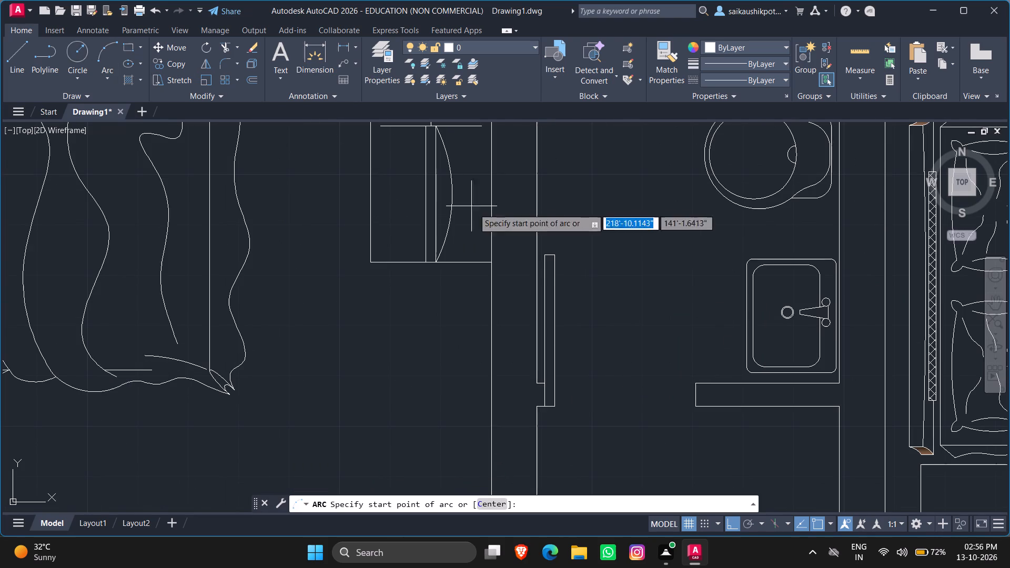
{"action": "left_click", "coordinate": [557, 258]}
{"action": "key", "text": "F8"}
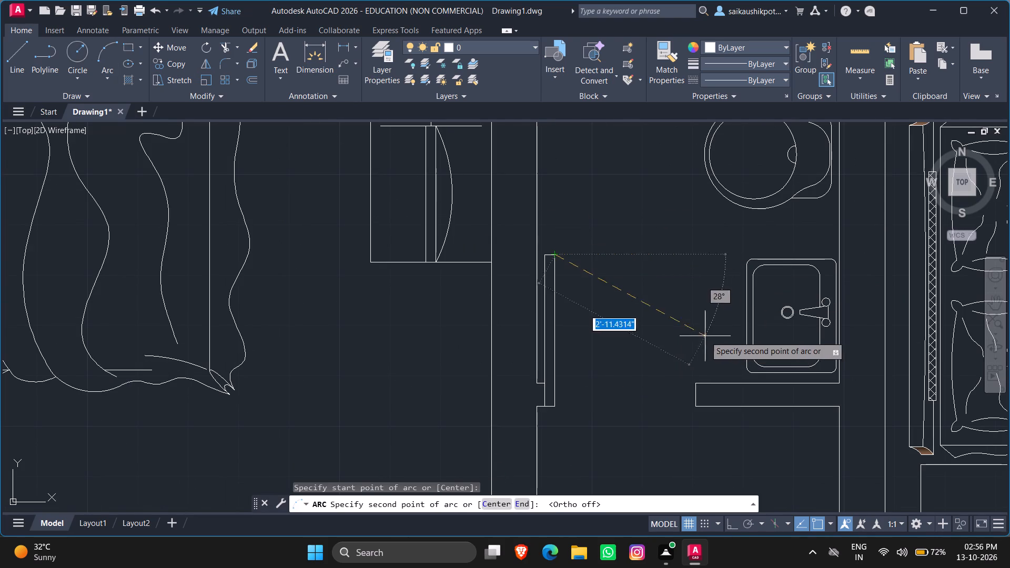
{"action": "left_click", "coordinate": [639, 309]}
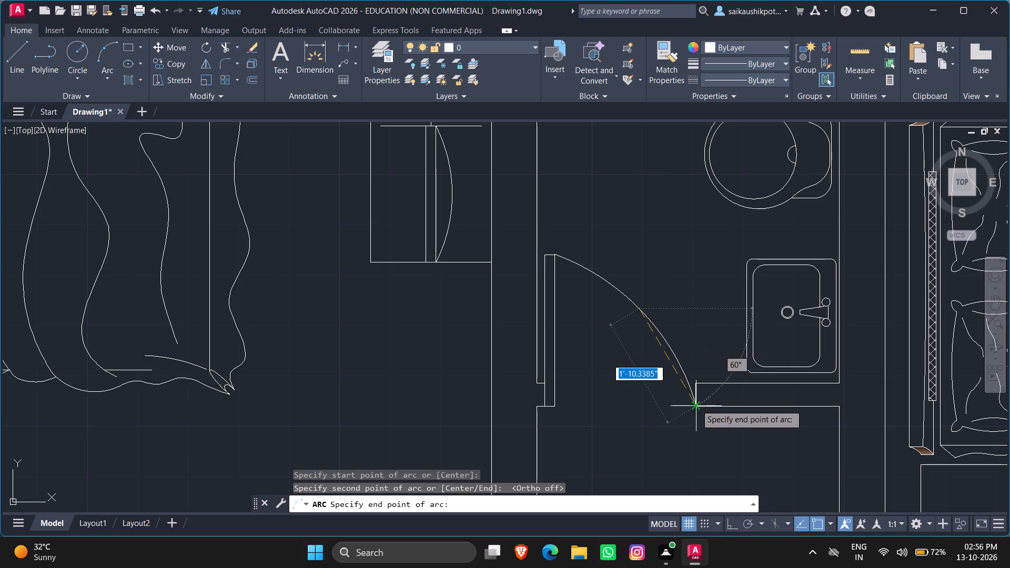
{"action": "left_click", "coordinate": [699, 407]}
Reshape the bathroom door's swing arc by stretching its midpoint outward to a radius of about 2'-4.8".
{"action": "left_click", "coordinate": [667, 330]}
{"action": "left_click_drag", "start_coordinate": [667, 329], "coordinate": [651, 349]}
{"action": "left_click", "coordinate": [651, 349]}
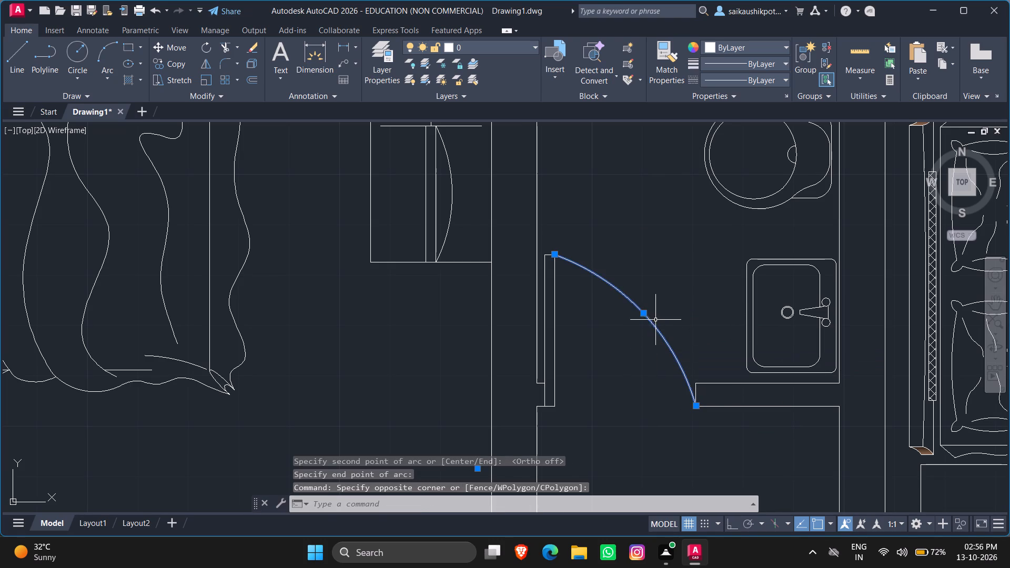
{"action": "left_click", "coordinate": [646, 312]}
{"action": "scroll", "coordinate": [670, 291], "scroll_direction": "up", "scroll_amount": 1}
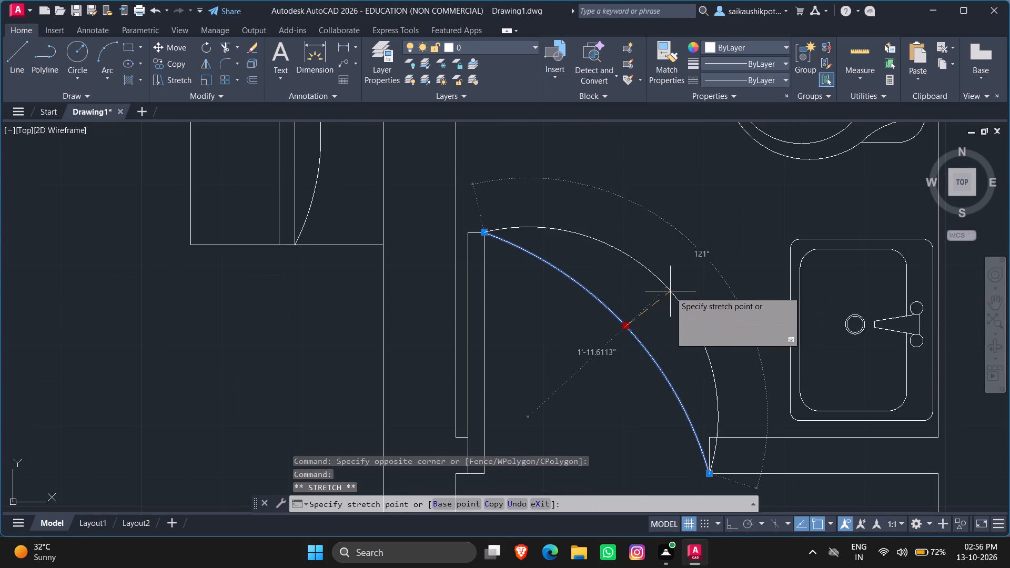
{"action": "scroll", "coordinate": [670, 291], "scroll_direction": "up", "scroll_amount": 2}
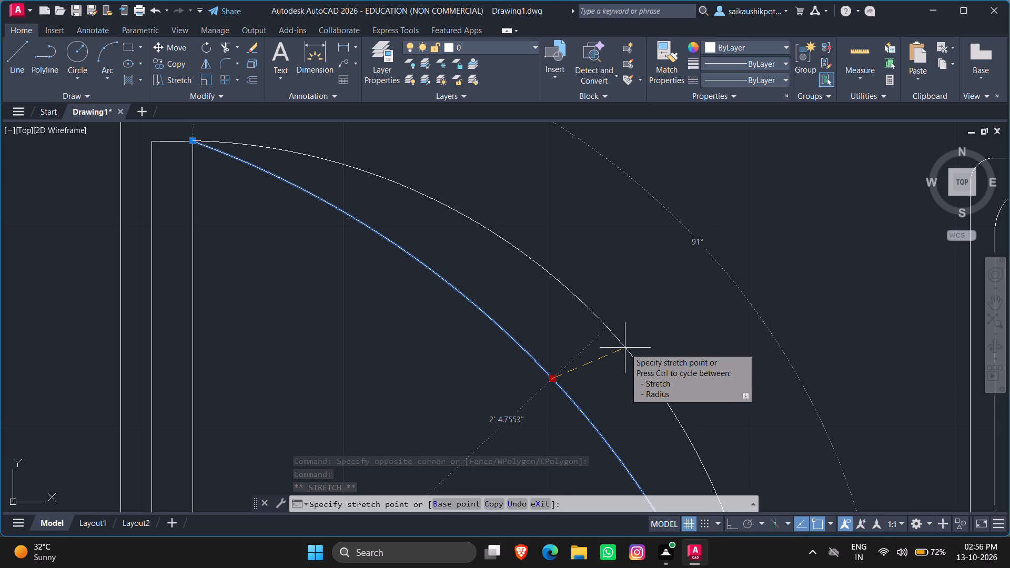
{"action": "left_click", "coordinate": [625, 348]}
{"action": "key", "text": "Escape"}
{"action": "scroll", "coordinate": [625, 348], "scroll_direction": "down", "scroll_amount": 5}
{"action": "key", "text": "Escape"}
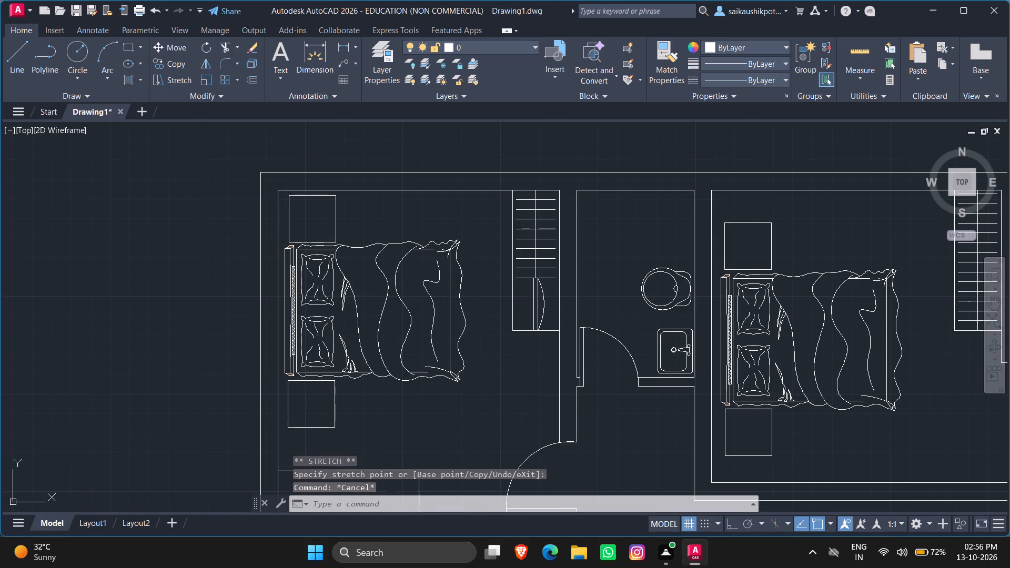
Draw a vertical line from the second bathroom's outer corner in the middle bedroom down to the outer line of the bedroom's lower wall.
{"action": "key", "text": "Escape"}
{"action": "scroll", "coordinate": [625, 348], "scroll_direction": "down", "scroll_amount": 1}
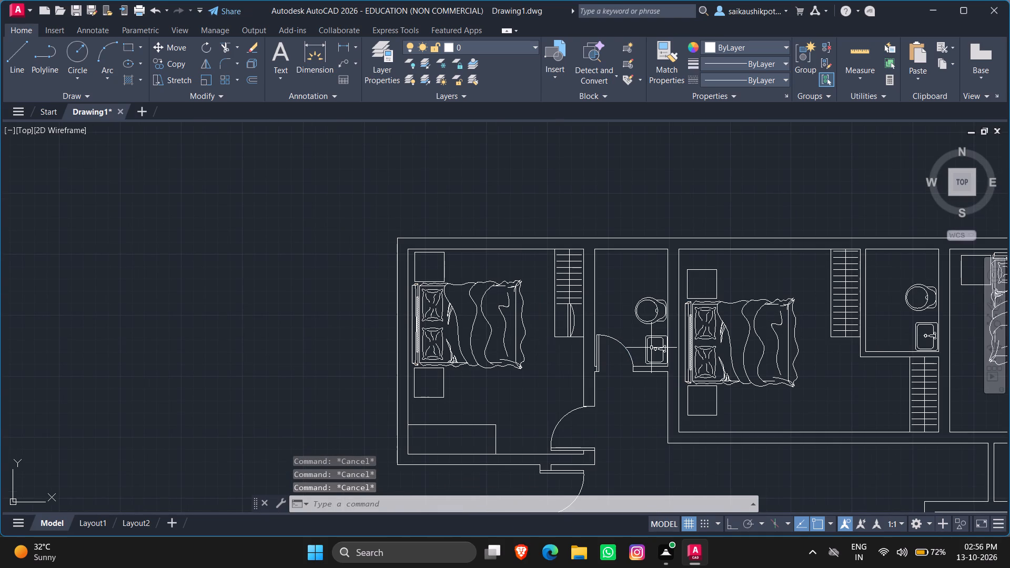
{"action": "scroll", "coordinate": [628, 333], "scroll_direction": "down", "scroll_amount": 3}
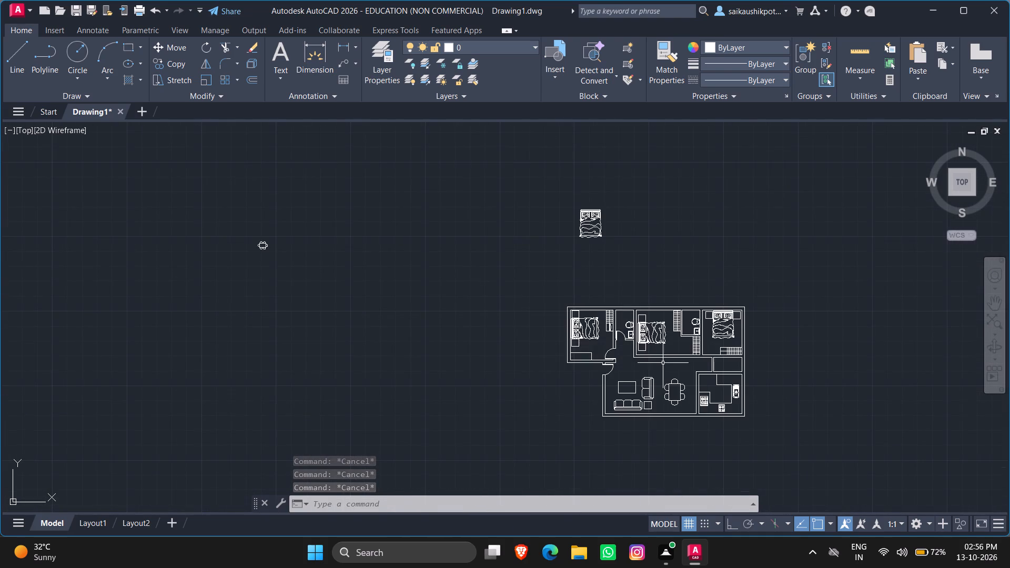
{"action": "scroll", "coordinate": [659, 365], "scroll_direction": "up", "scroll_amount": 1}
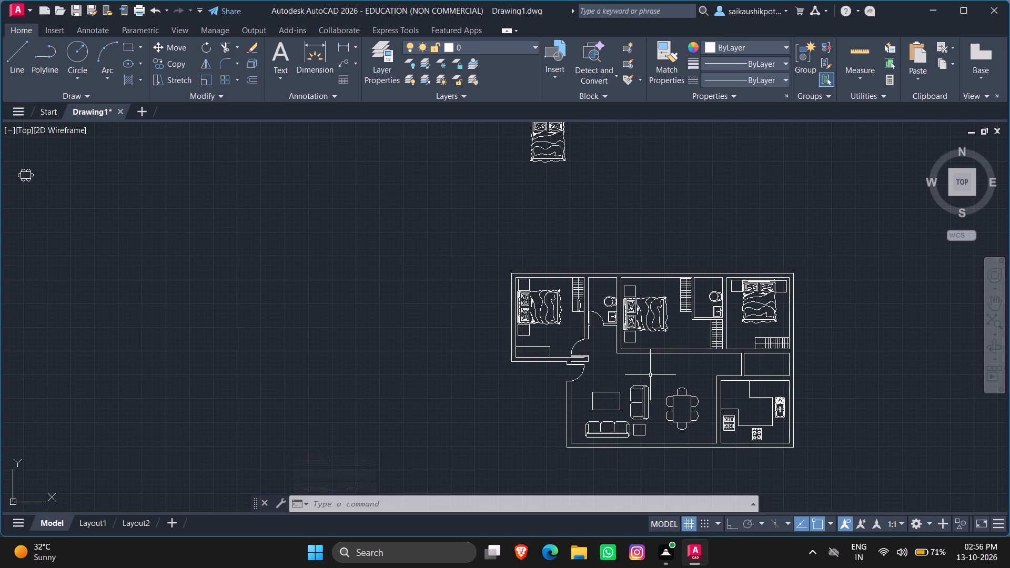
{"action": "scroll", "coordinate": [655, 331], "scroll_direction": "up", "scroll_amount": 2}
{"action": "scroll", "coordinate": [660, 320], "scroll_direction": "down", "scroll_amount": 1}
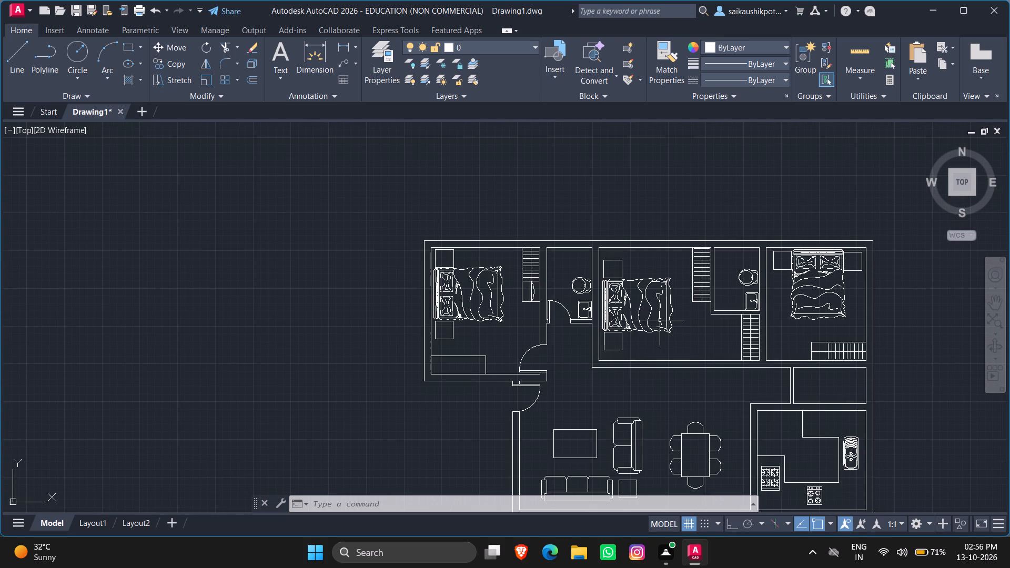
{"action": "scroll", "coordinate": [726, 373], "scroll_direction": "up", "scroll_amount": 2}
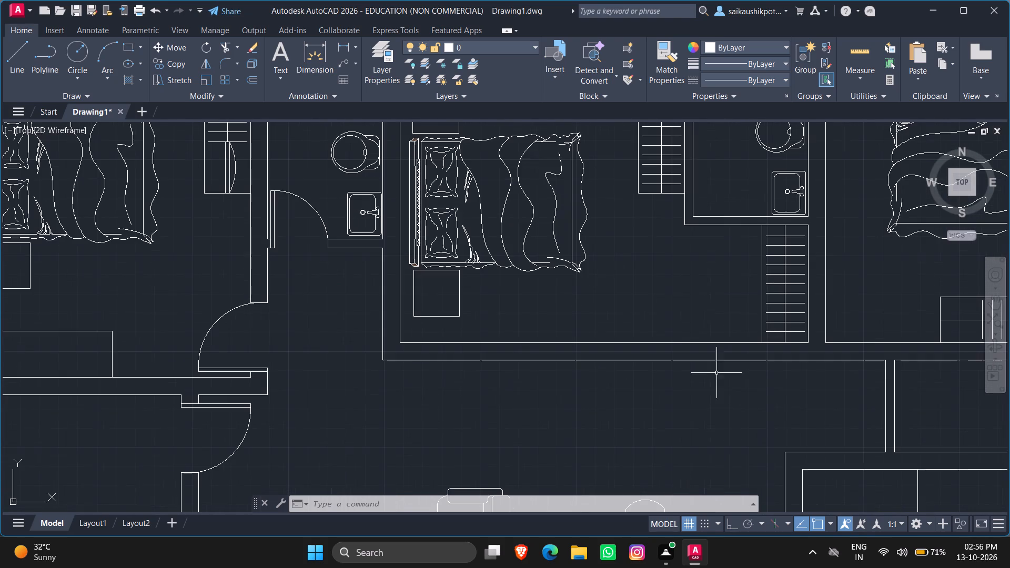
{"action": "key", "text": "l"}
{"action": "key", "text": "Return"}
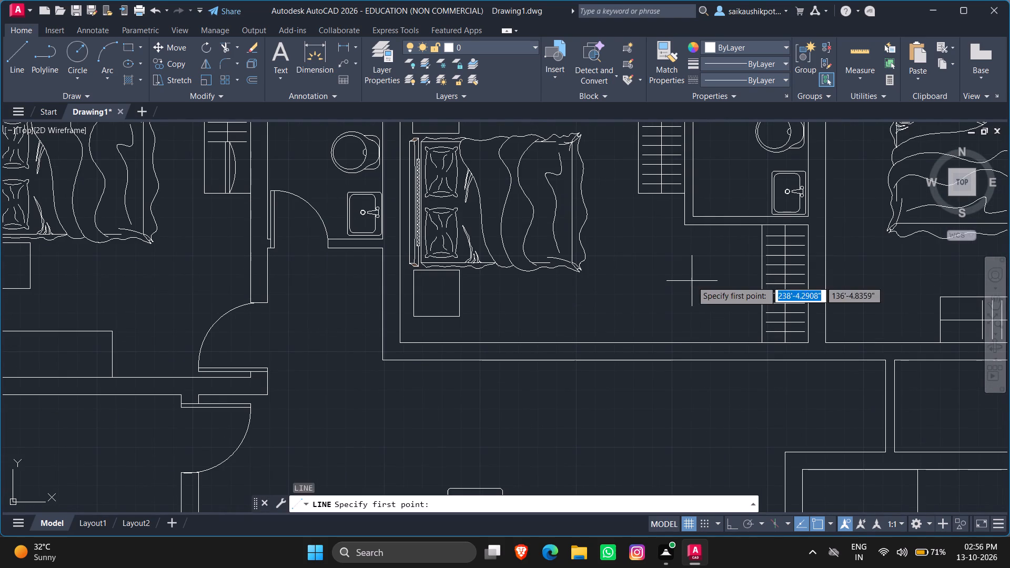
{"action": "left_click", "coordinate": [685, 226]}
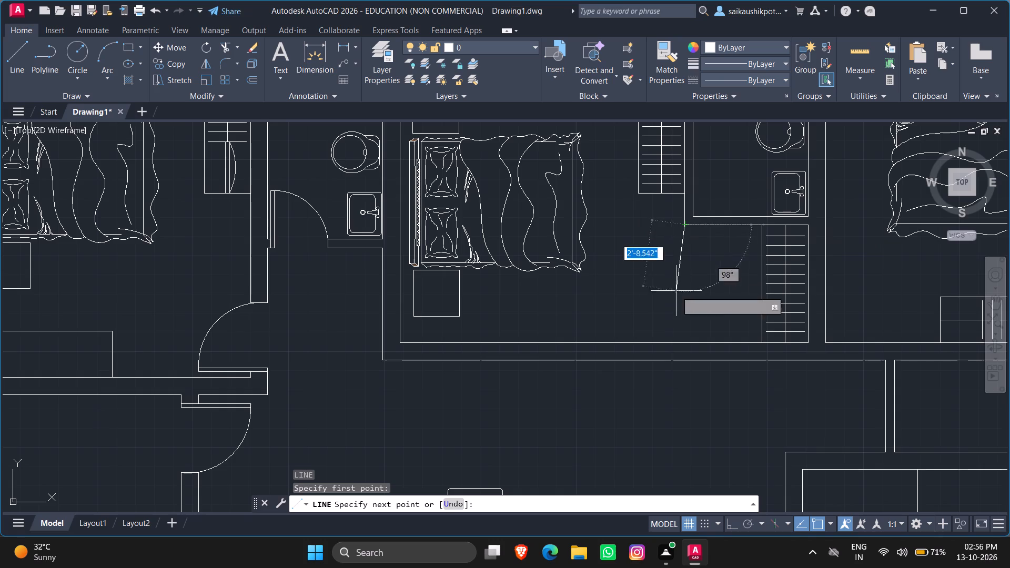
{"action": "left_click", "coordinate": [683, 363]}
{"action": "key", "text": "Escape"}
{"action": "key", "text": "Escape"}
{"action": "key", "text": "Escape"}
{"action": "key", "text": "Escape"}
{"action": "key", "text": "Escape"}
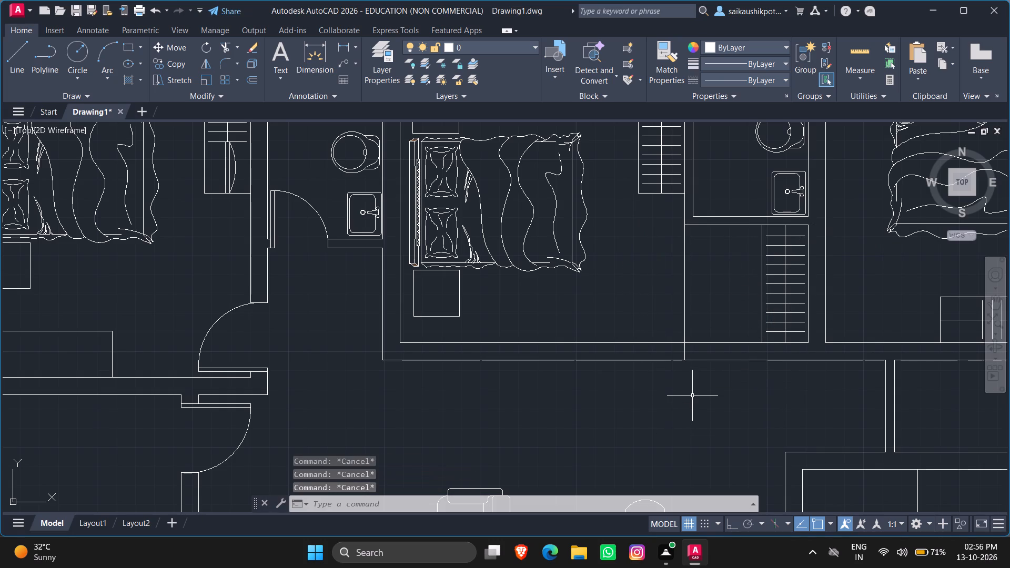
{"action": "key", "text": "Escape"}
Offset the new vertical line 9" toward the middle bedroom's wardrobe.
{"action": "key", "text": "o"}
{"action": "key", "text": "Return"}
{"action": "type", "text": "9\""}
{"action": "key", "text": "Return"}
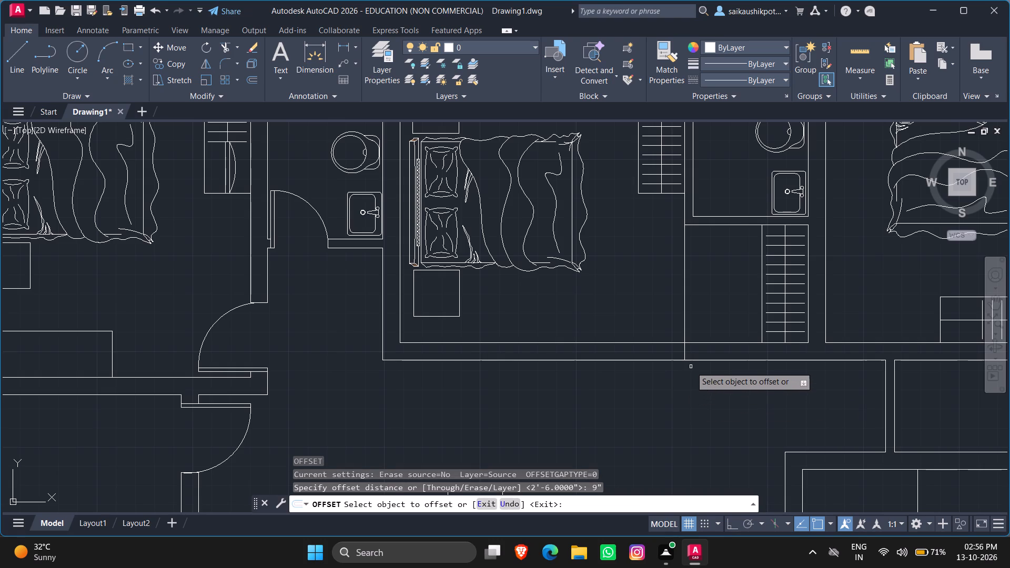
{"action": "left_click", "coordinate": [685, 357]}
{"action": "left_click", "coordinate": [733, 377]}
{"action": "key", "text": "Escape"}
{"action": "key", "text": "Escape"}
{"action": "key", "text": "Escape"}
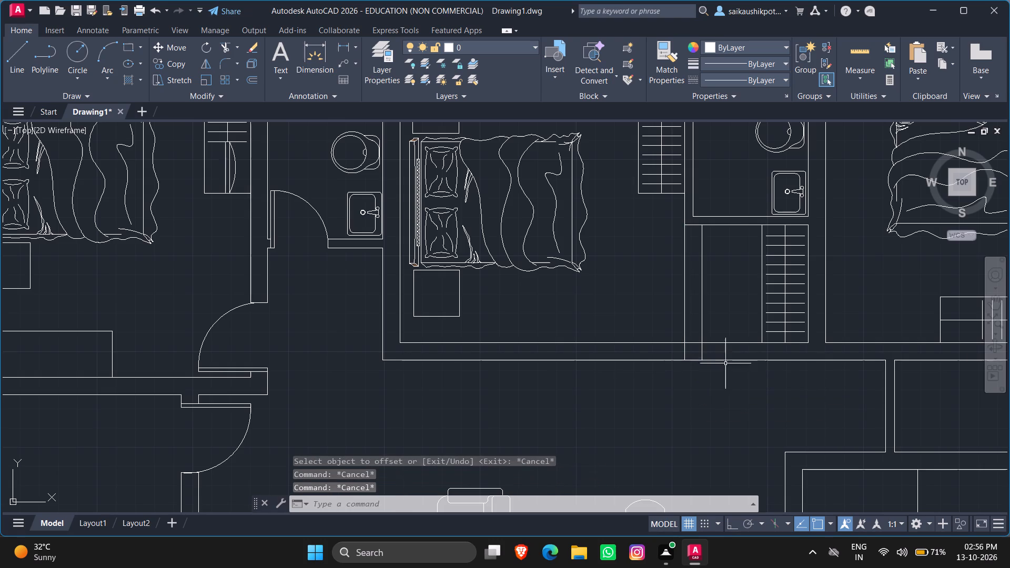
{"action": "key", "text": "Escape"}
Trim both vertical lines above the middle bedroom's lower wall, keeping only the segments inside the wall thickness.
{"action": "type", "text": "TR"}
{"action": "key", "text": "Return"}
{"action": "key", "text": "Return"}
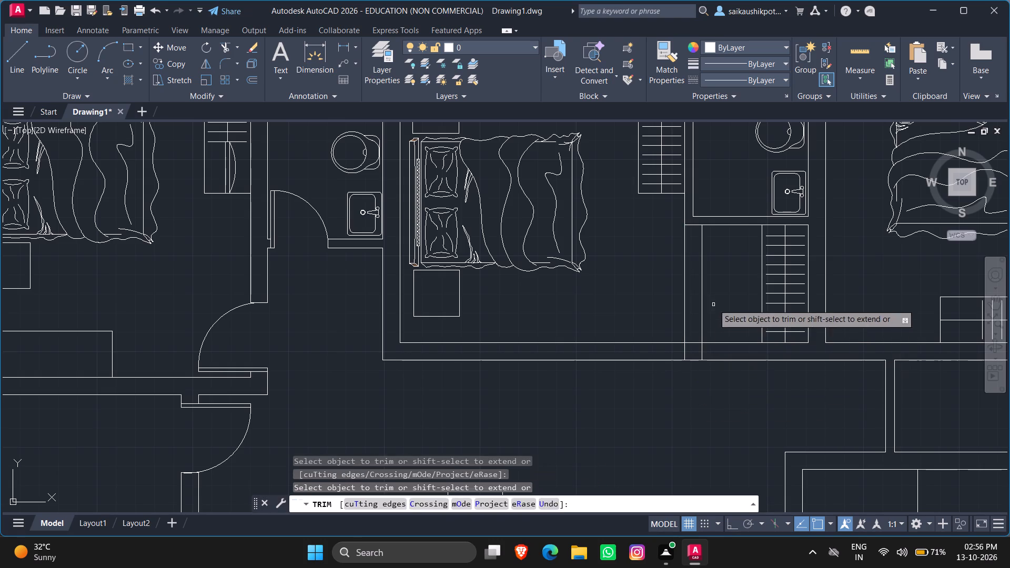
{"action": "left_click", "coordinate": [713, 302]}
{"action": "left_click", "coordinate": [666, 308]}
{"action": "key", "text": "Escape"}
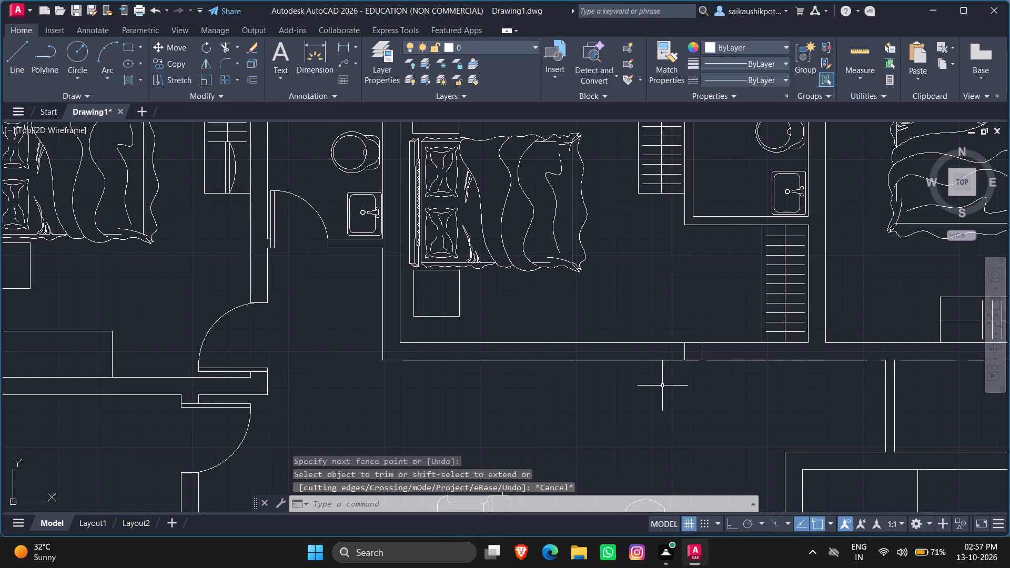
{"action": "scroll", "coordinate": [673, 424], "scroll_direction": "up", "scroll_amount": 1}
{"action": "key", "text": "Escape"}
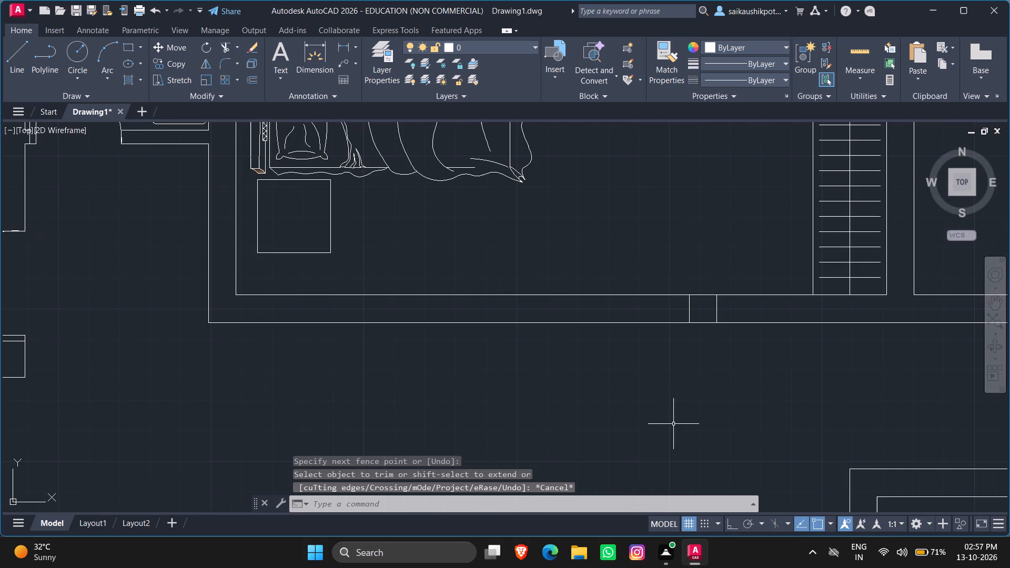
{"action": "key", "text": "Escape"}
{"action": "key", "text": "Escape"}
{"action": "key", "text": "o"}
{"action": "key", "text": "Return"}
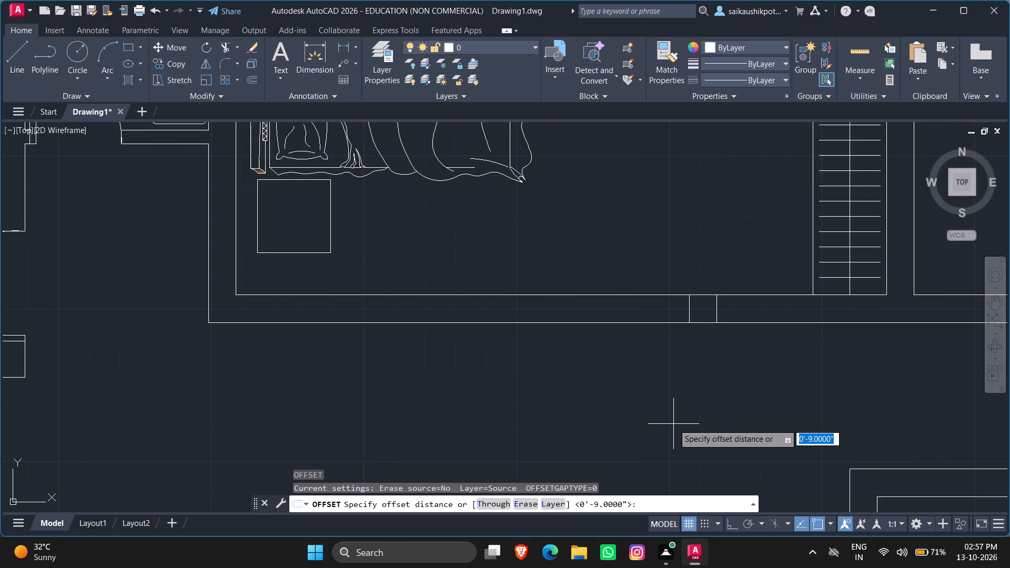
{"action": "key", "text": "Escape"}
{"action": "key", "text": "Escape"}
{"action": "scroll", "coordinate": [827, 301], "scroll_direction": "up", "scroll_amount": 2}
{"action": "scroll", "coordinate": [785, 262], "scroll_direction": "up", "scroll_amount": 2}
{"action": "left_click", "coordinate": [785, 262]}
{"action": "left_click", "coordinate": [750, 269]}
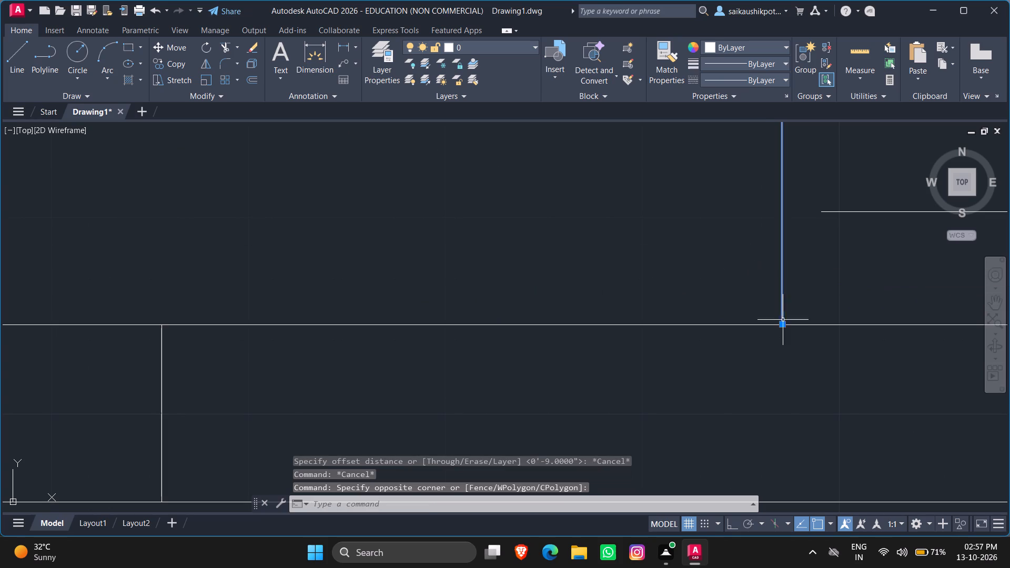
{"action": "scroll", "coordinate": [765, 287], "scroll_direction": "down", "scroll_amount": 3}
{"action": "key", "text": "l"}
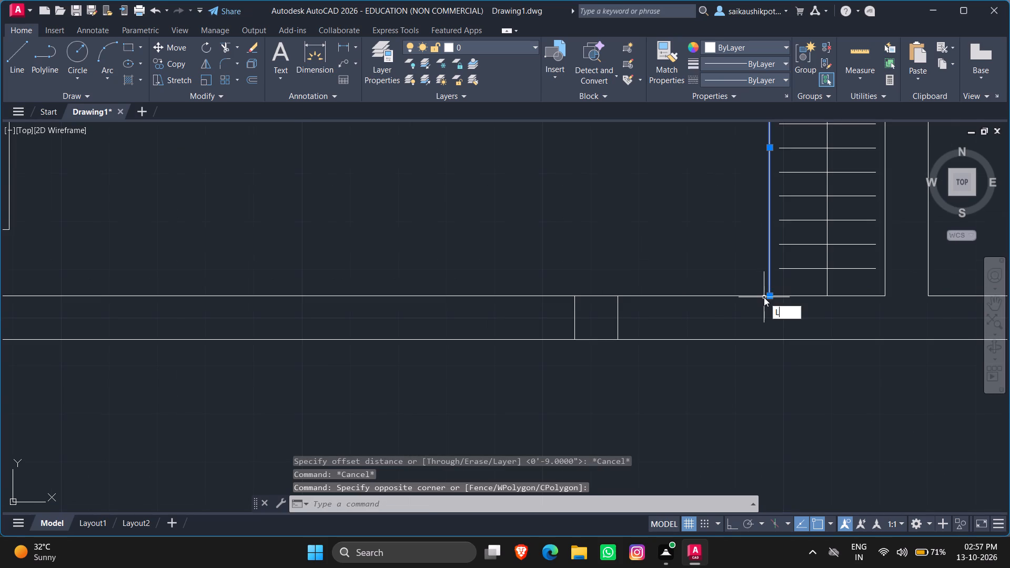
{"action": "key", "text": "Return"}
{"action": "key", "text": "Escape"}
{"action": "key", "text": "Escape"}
Stretch the lower end of the wardrobe's room-side edge down to the outer line of the middle bedroom's lower wall.
{"action": "left_click", "coordinate": [782, 274]}
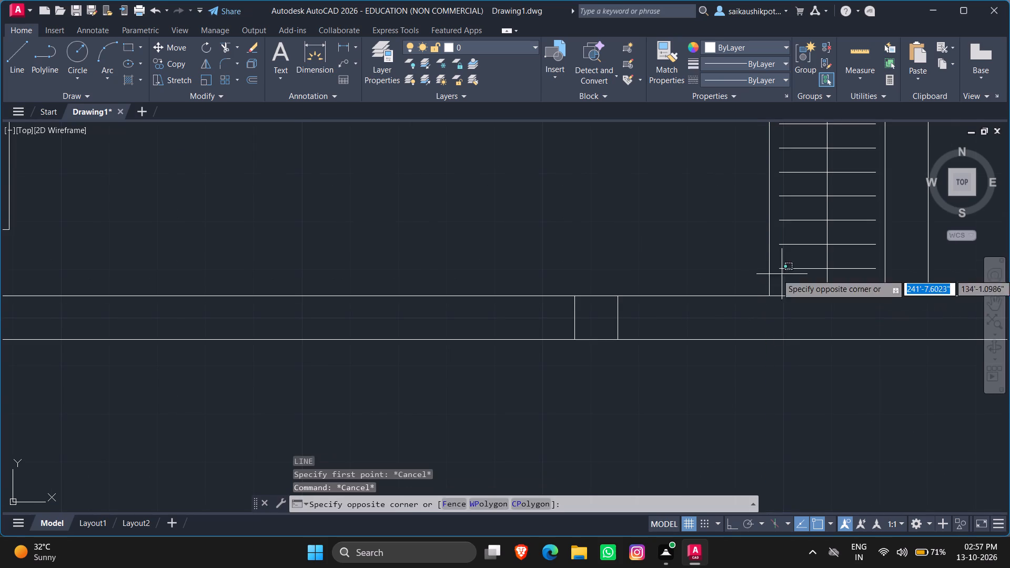
{"action": "left_click", "coordinate": [752, 274]}
{"action": "left_click", "coordinate": [771, 295]}
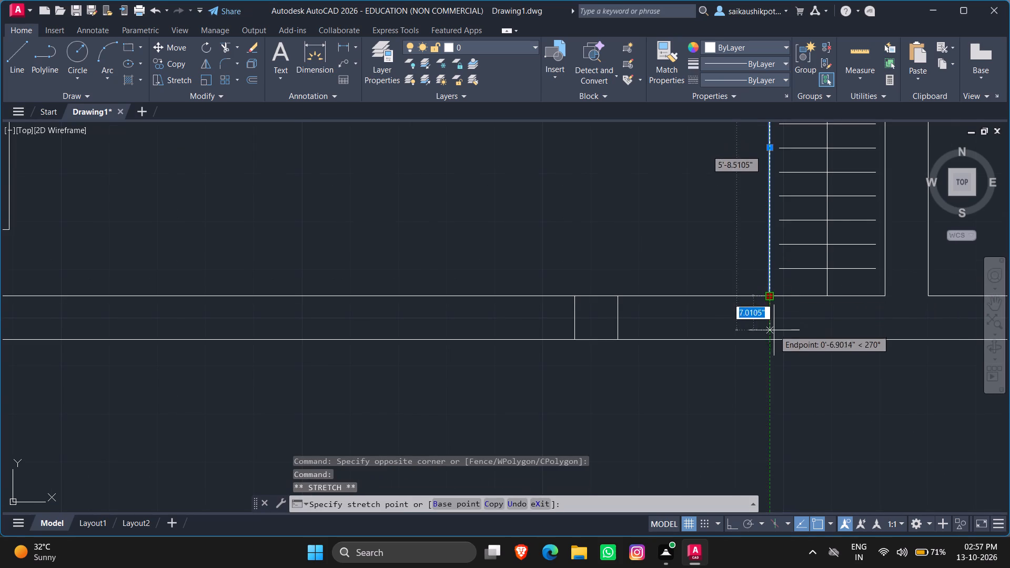
{"action": "left_click", "coordinate": [774, 338]}
{"action": "key", "text": "Escape"}
{"action": "key", "text": "Escape"}
{"action": "key", "text": "Escape"}
{"action": "key", "text": "Escape"}
{"action": "key", "text": "Escape"}
{"action": "key", "text": "Escape"}
{"action": "key", "text": "Escape"}
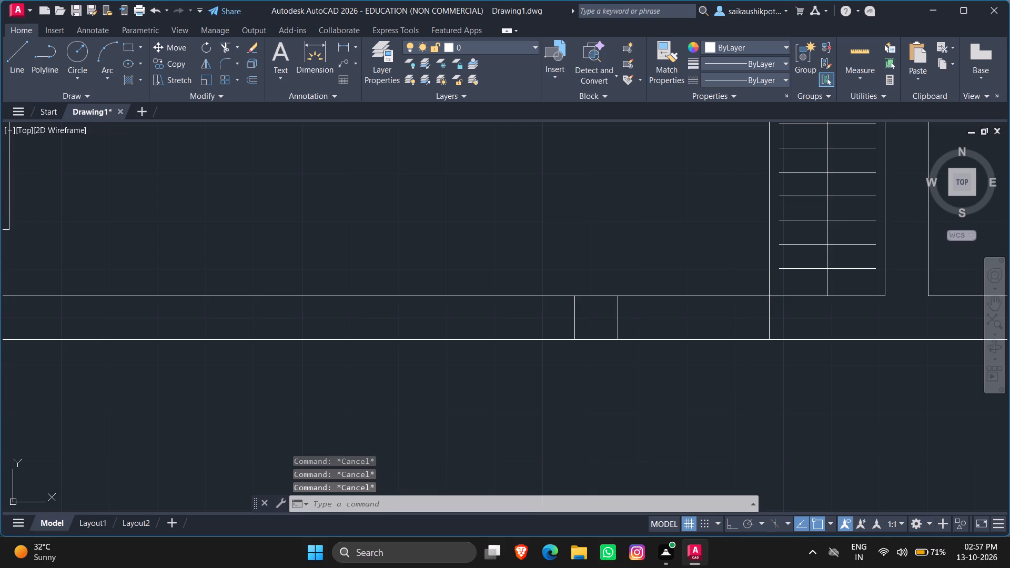
Trim both lower wall lines between the 9" wall stub and the extended wardrobe edge.
{"action": "type", "text": "TR"}
{"action": "key", "text": "Return"}
{"action": "key", "text": "Return"}
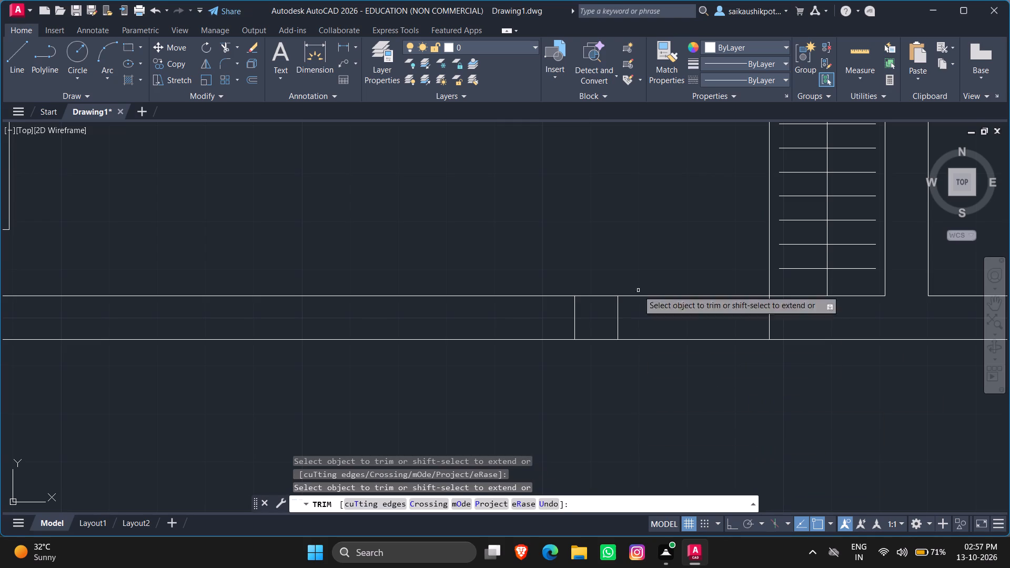
{"action": "left_click", "coordinate": [641, 253]}
{"action": "left_click", "coordinate": [676, 453]}
{"action": "key", "text": "Escape"}
{"action": "scroll", "coordinate": [583, 367], "scroll_direction": "down", "scroll_amount": 1}
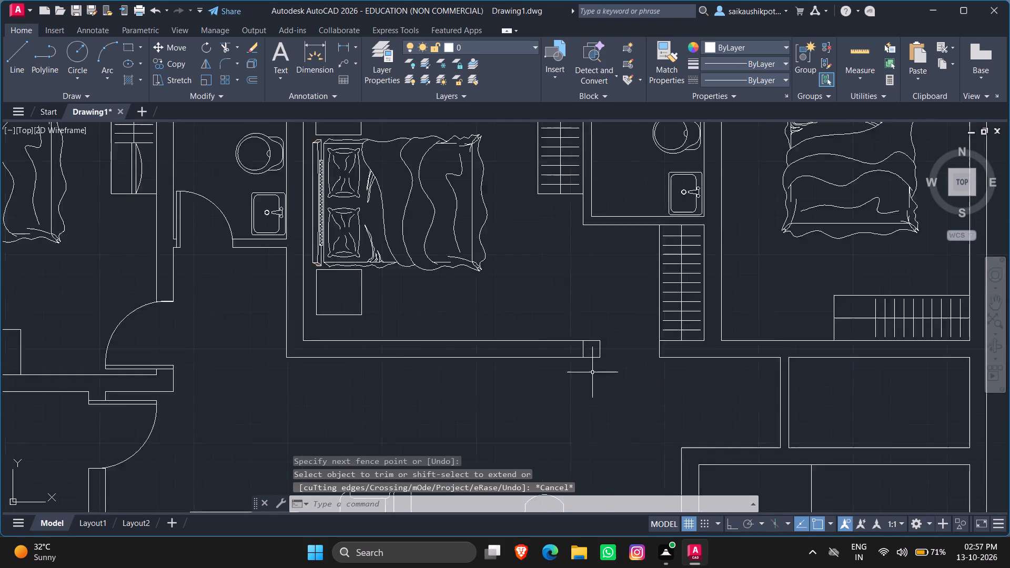
{"action": "scroll", "coordinate": [595, 372], "scroll_direction": "down", "scroll_amount": 2}
{"action": "scroll", "coordinate": [578, 380], "scroll_direction": "up", "scroll_amount": 1}
{"action": "key", "text": "Escape"}
{"action": "key", "text": "Escape"}
{"action": "key", "text": "Escape"}
{"action": "key", "text": "Escape"}
{"action": "key", "text": "Escape"}
{"action": "key", "text": "Escape"}
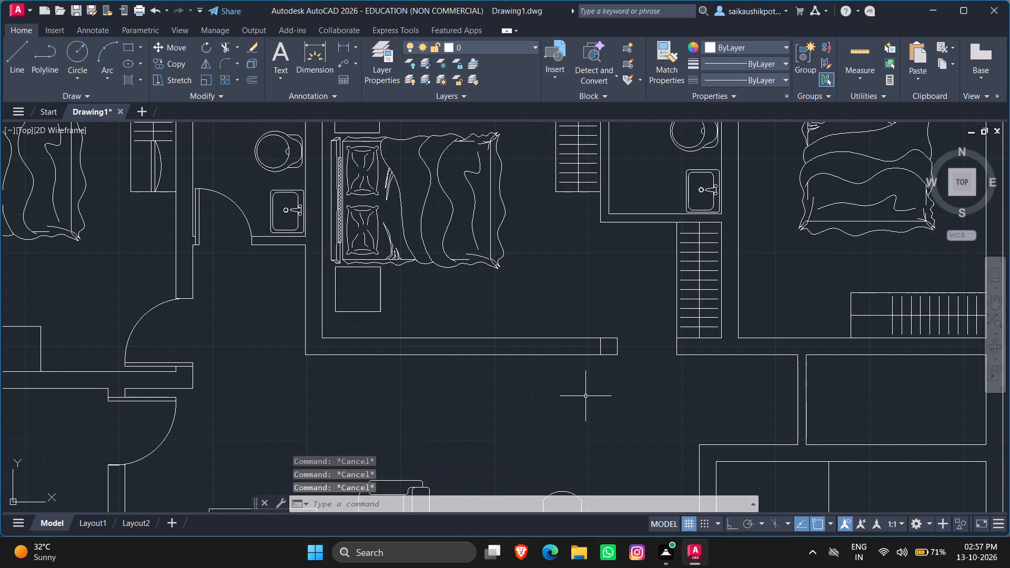
Offset the wall stub's bed-side line 3' toward the bed to mark the doorway's other jamb.
{"action": "key", "text": "o"}
{"action": "key", "text": "Return"}
{"action": "type", "text": "3'"}
{"action": "key", "text": "Return"}
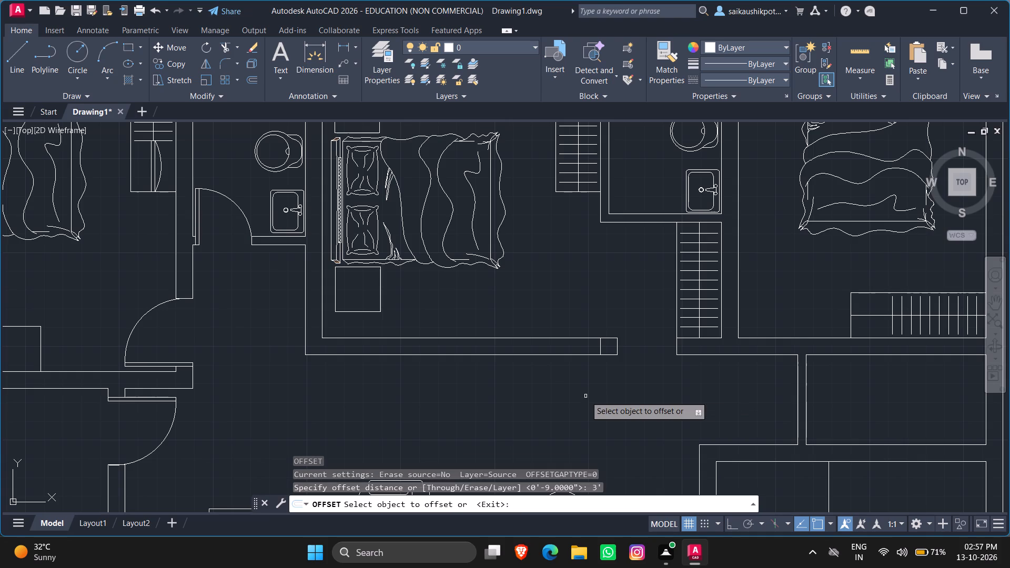
{"action": "left_click", "coordinate": [600, 349]}
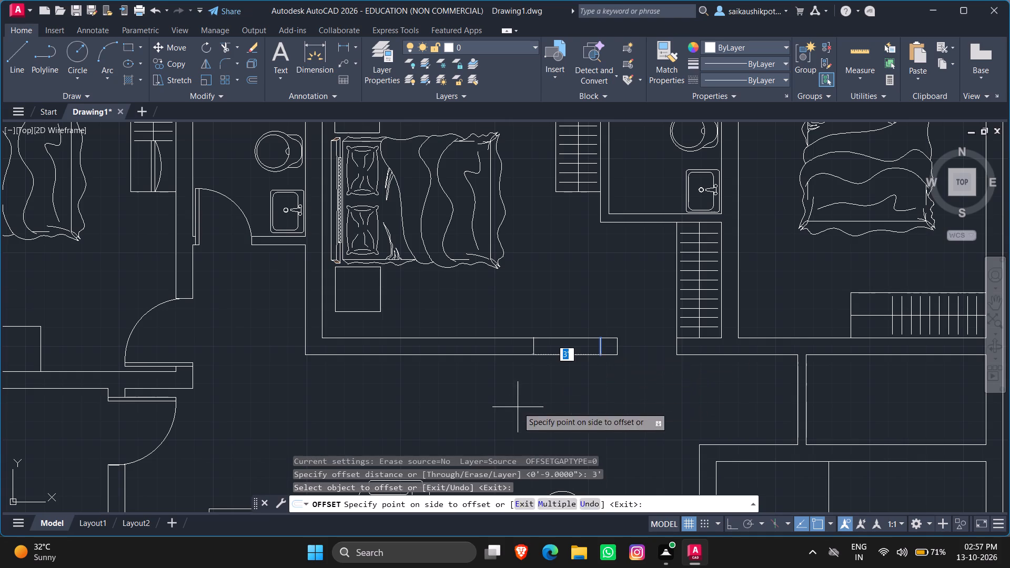
{"action": "left_click", "coordinate": [518, 408]}
{"action": "key", "text": "Escape"}
{"action": "key", "text": "Escape"}
Trim both lower wall lines between the two jamb lines to open the middle bedroom's 3' doorway.
{"action": "type", "text": "TR"}
{"action": "key", "text": "Return"}
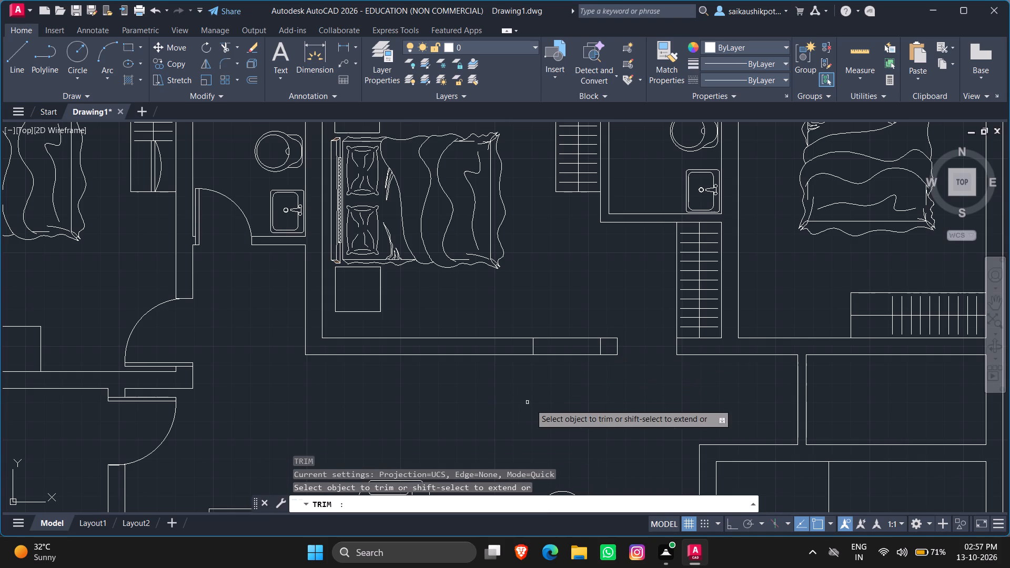
{"action": "left_click_drag", "start_coordinate": [558, 384], "coordinate": [572, 347]}
{"action": "left_click", "coordinate": [568, 377]}
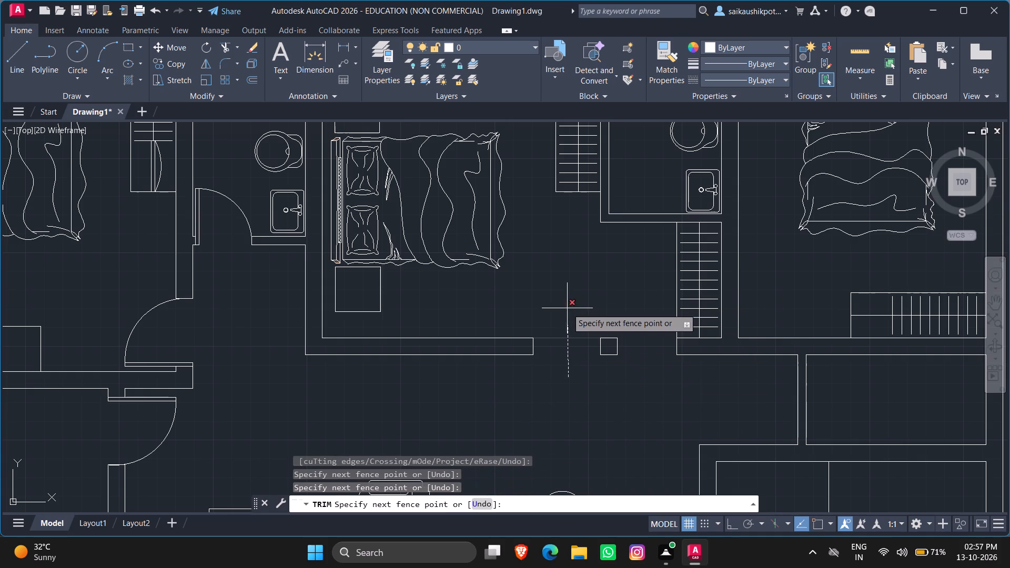
{"action": "left_click", "coordinate": [567, 308]}
{"action": "key", "text": "Escape"}
{"action": "key", "text": "Escape"}
{"action": "key", "text": "Escape"}
{"action": "key", "text": "Escape"}
{"action": "key", "text": "Escape"}
{"action": "key", "text": "Escape"}
{"action": "key", "text": "Escape"}
{"action": "key", "text": "Escape"}
{"action": "key", "text": "Escape"}
{"action": "key", "text": "Escape"}
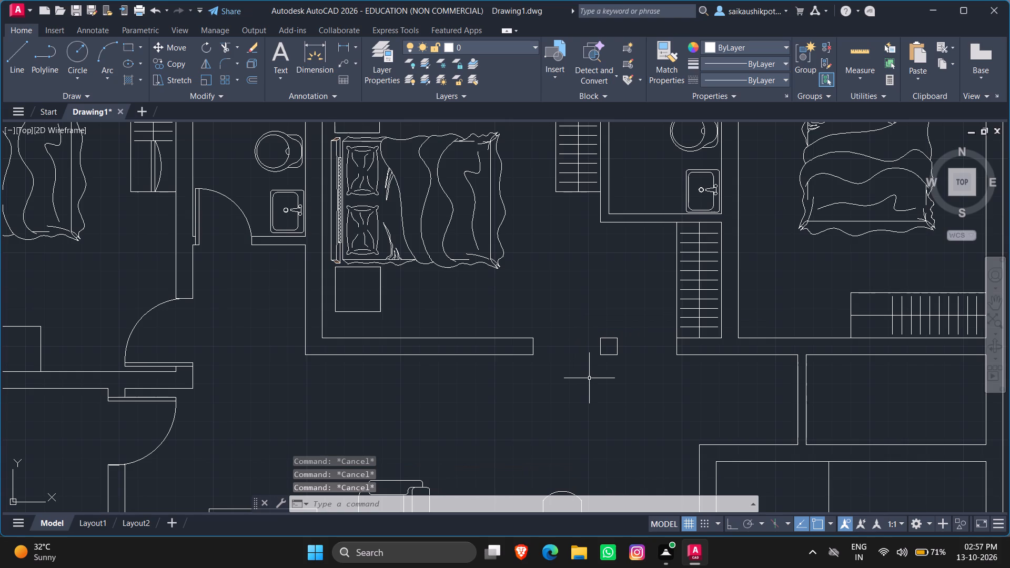
{"action": "key", "text": "Escape"}
{"action": "key", "text": "Escape"}
{"action": "key", "text": "Escape"}
Draw a 3' by 2" door leaf standing into the middle bedroom from the 9" wall stub's outer corner on the doorway side.
{"action": "key", "text": "l"}
{"action": "key", "text": "Return"}
{"action": "scroll", "coordinate": [611, 361], "scroll_direction": "up", "scroll_amount": 4}
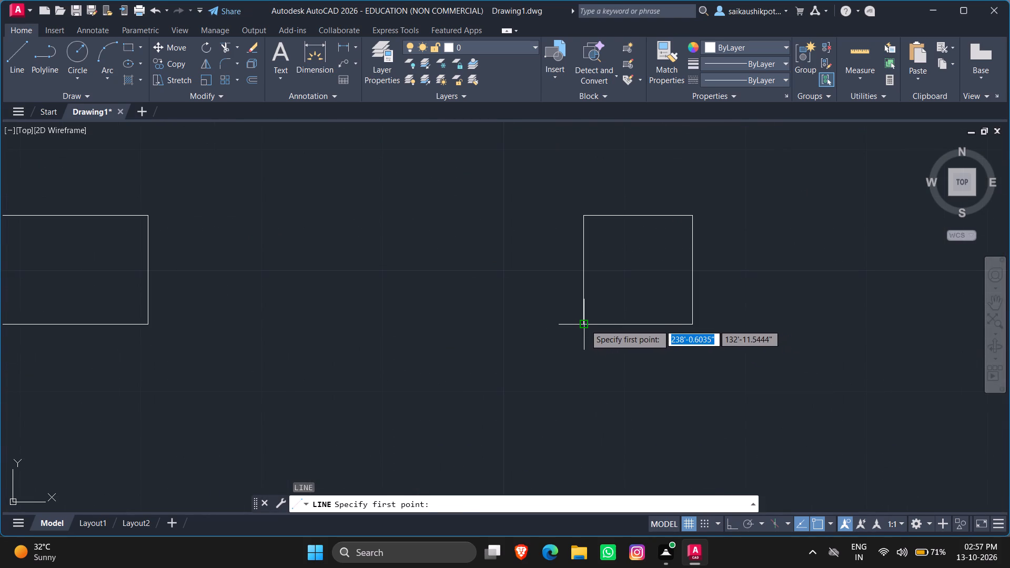
{"action": "left_click", "coordinate": [585, 324]}
{"action": "scroll", "coordinate": [552, 144], "scroll_direction": "down", "scroll_amount": 2}
{"action": "key", "text": "F8"}
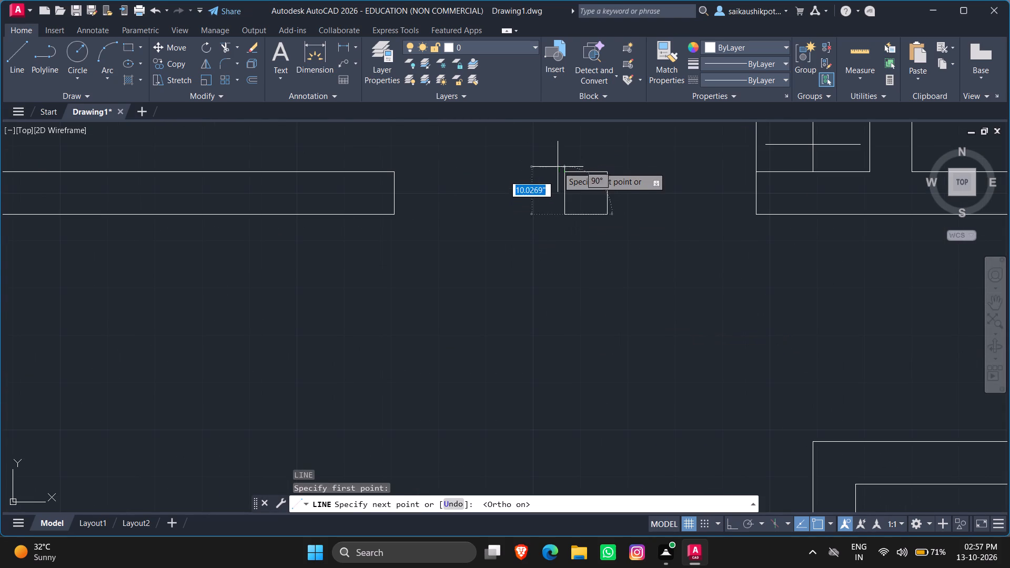
{"action": "scroll", "coordinate": [562, 284], "scroll_direction": "down", "scroll_amount": 3}
{"action": "scroll", "coordinate": [556, 281], "scroll_direction": "up", "scroll_amount": 4}
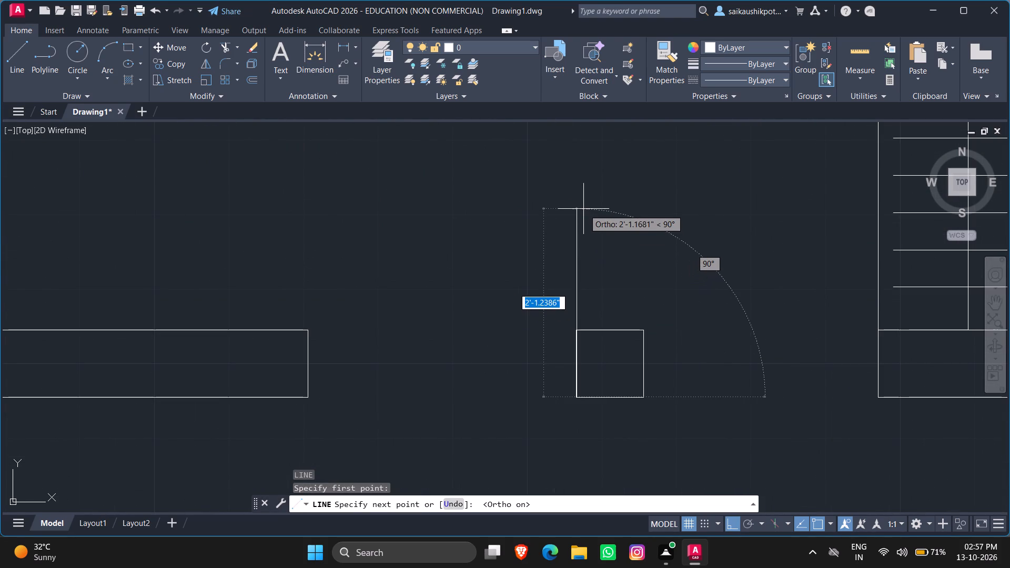
{"action": "type", "text": "3'"}
{"action": "key", "text": "Return"}
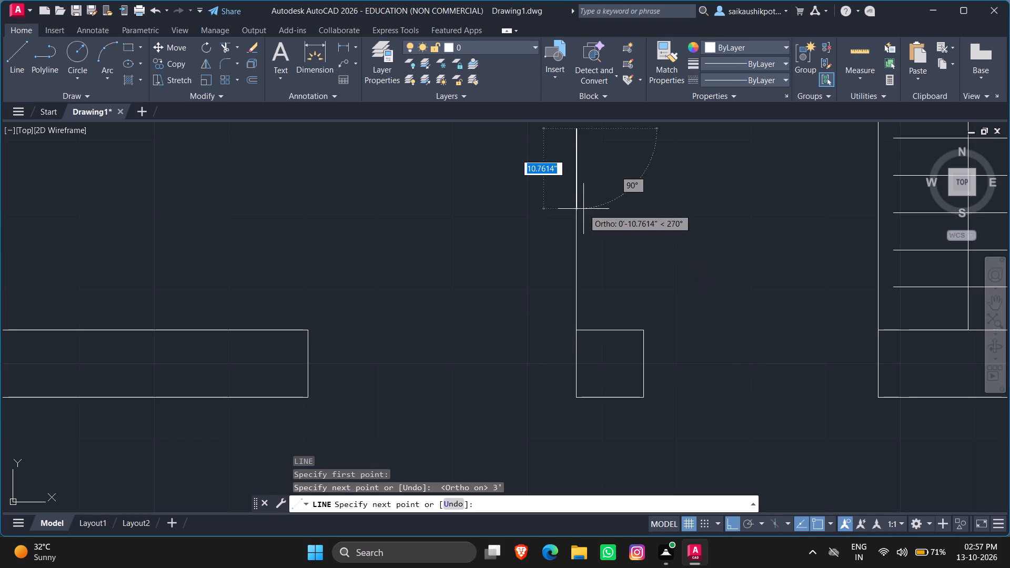
{"action": "scroll", "coordinate": [518, 241], "scroll_direction": "down", "scroll_amount": 3}
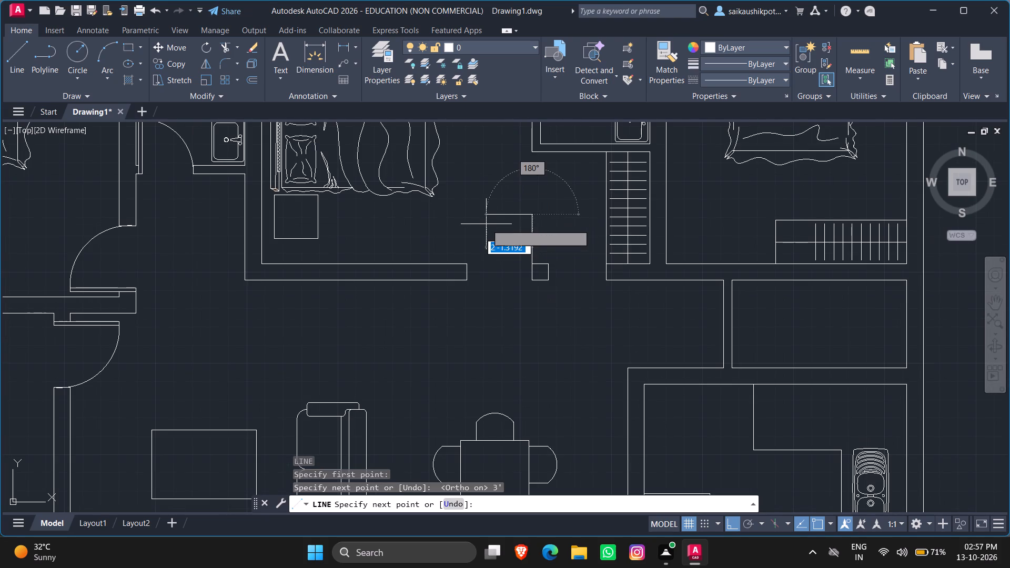
{"action": "type", "text": "2\""}
{"action": "key", "text": "Return"}
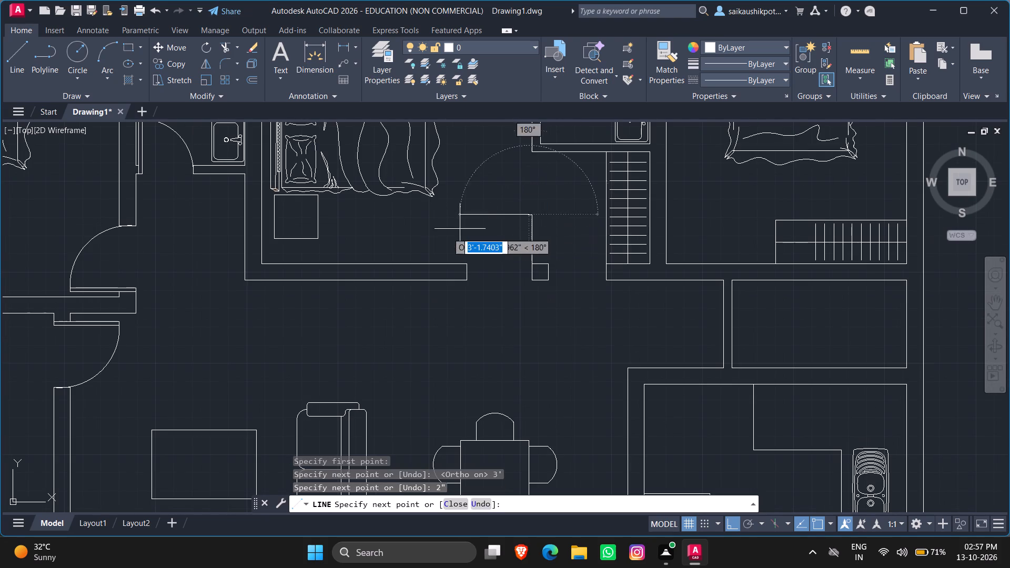
{"action": "type", "text": "3'"}
{"action": "key", "text": "Return"}
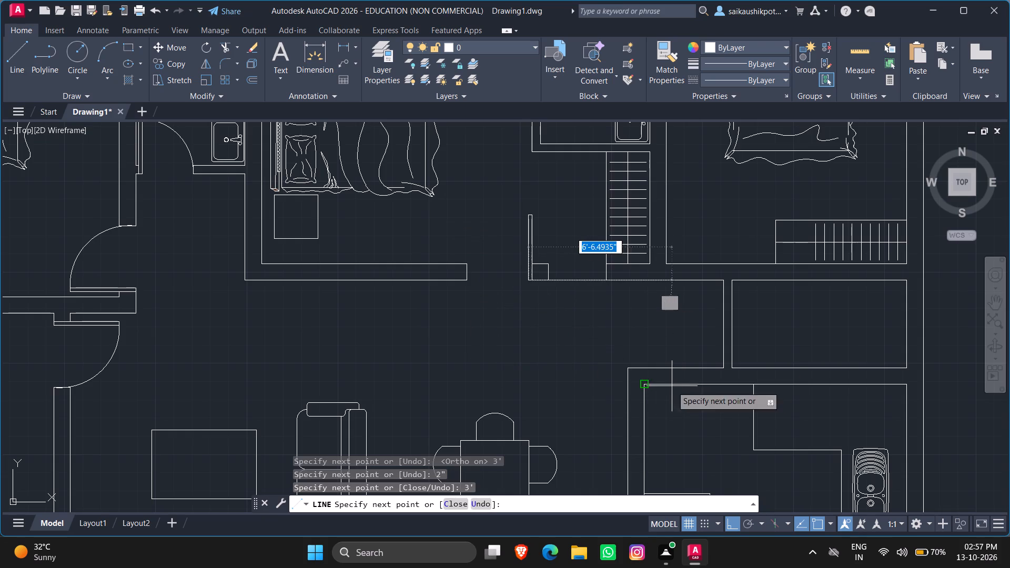
{"action": "type", "text": "2\""}
{"action": "key", "text": "Return"}
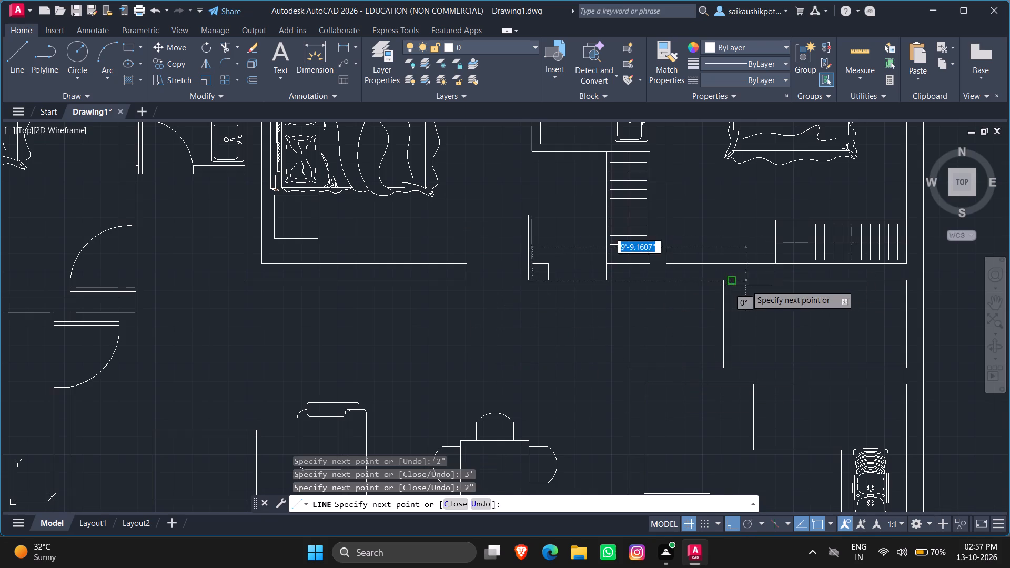
{"action": "key", "text": "Escape"}
Draw a three-point swing arc from the bed-side jamb's outer corner to the free end of the middle bedroom's door leaf.
{"action": "scroll", "coordinate": [476, 283], "scroll_direction": "up", "scroll_amount": 1}
{"action": "scroll", "coordinate": [476, 283], "scroll_direction": "down", "scroll_amount": 2}
{"action": "scroll", "coordinate": [575, 318], "scroll_direction": "down", "scroll_amount": 1}
{"action": "scroll", "coordinate": [516, 283], "scroll_direction": "up", "scroll_amount": 3}
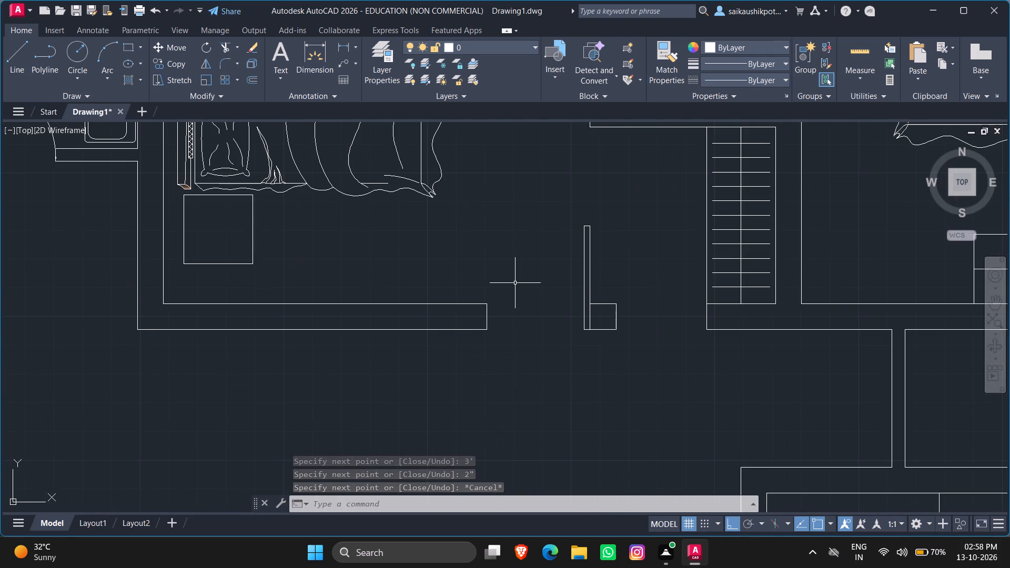
{"action": "scroll", "coordinate": [515, 283], "scroll_direction": "down", "scroll_amount": 1}
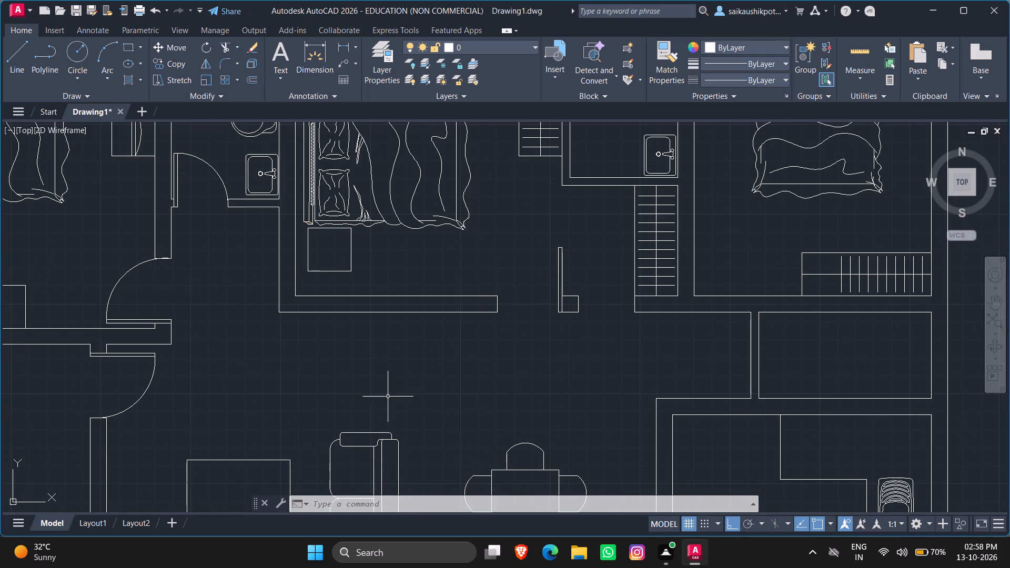
{"action": "left_click", "coordinate": [99, 56]}
{"action": "key", "text": "F8"}
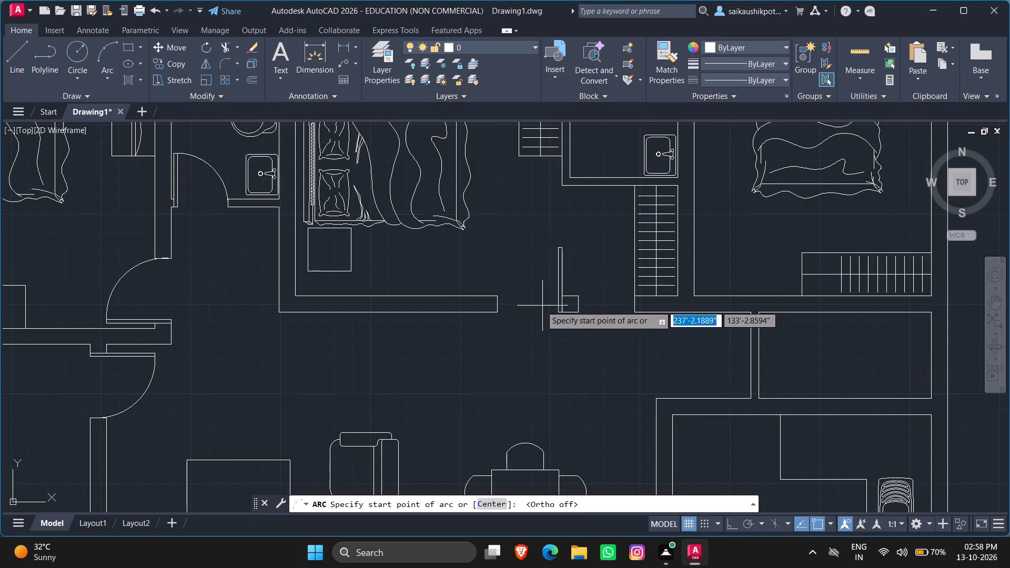
{"action": "scroll", "coordinate": [523, 311], "scroll_direction": "up", "scroll_amount": 1}
{"action": "left_click", "coordinate": [480, 312]}
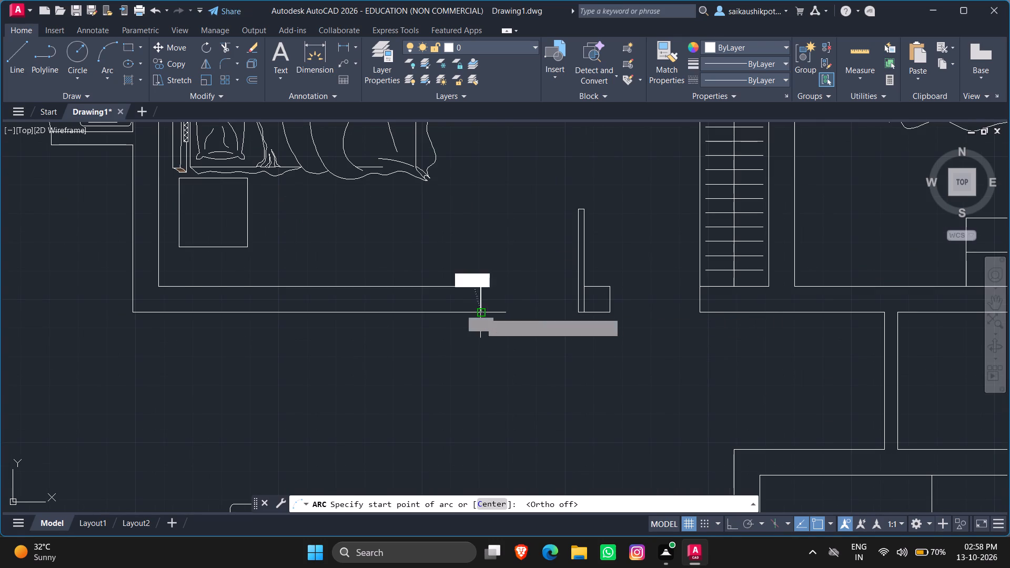
{"action": "left_click_drag", "start_coordinate": [502, 225], "coordinate": [507, 219]}
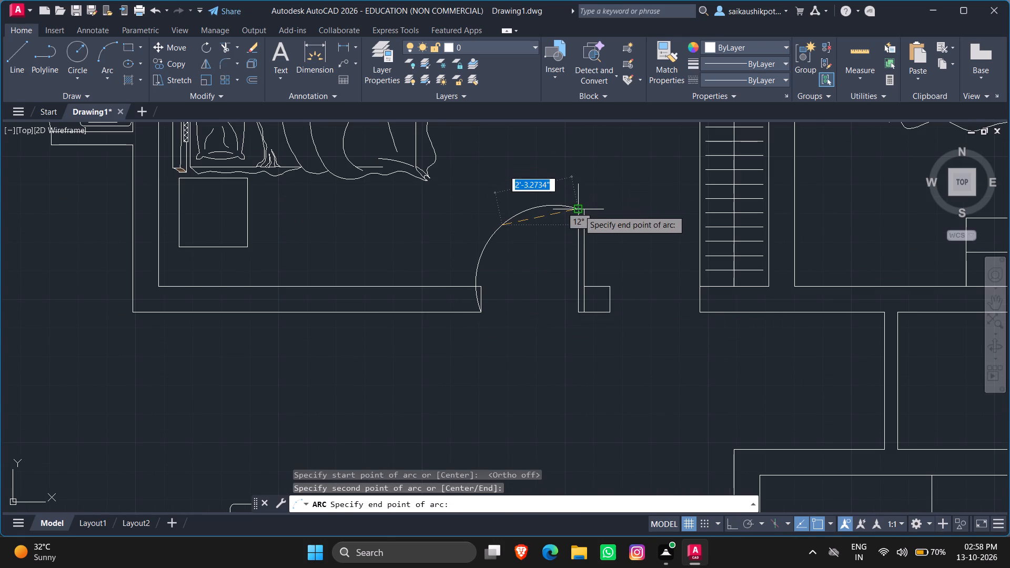
{"action": "left_click", "coordinate": [578, 210]}
Stretch the swing arc's midpoint inward toward the door leaf so the curve reads as a quarter circle.
{"action": "scroll", "coordinate": [584, 206], "scroll_direction": "up", "scroll_amount": 3}
{"action": "left_click", "coordinate": [494, 252]}
{"action": "left_click", "coordinate": [372, 151]}
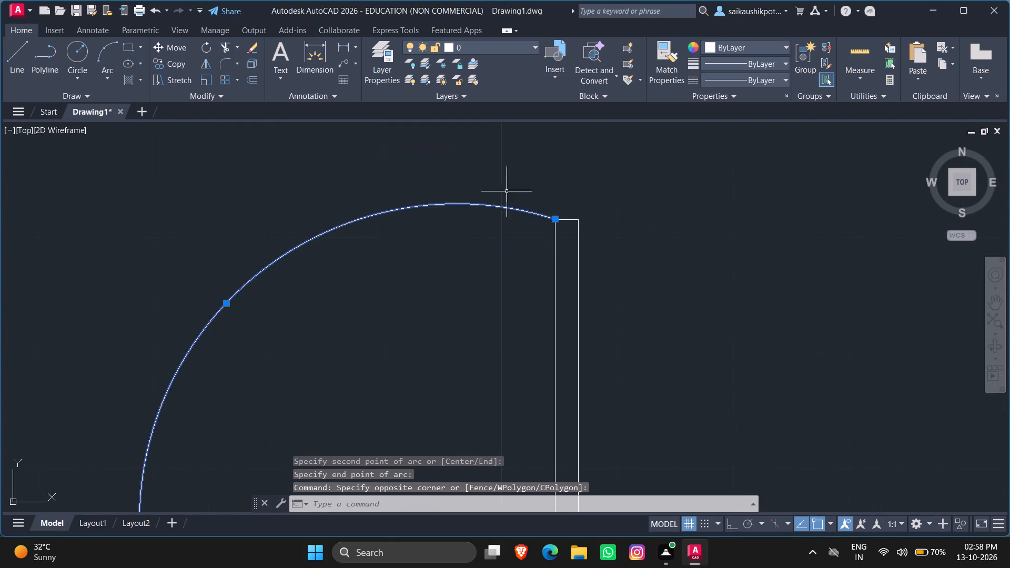
{"action": "scroll", "coordinate": [531, 202], "scroll_direction": "down", "scroll_amount": 3}
{"action": "scroll", "coordinate": [460, 242], "scroll_direction": "up", "scroll_amount": 2}
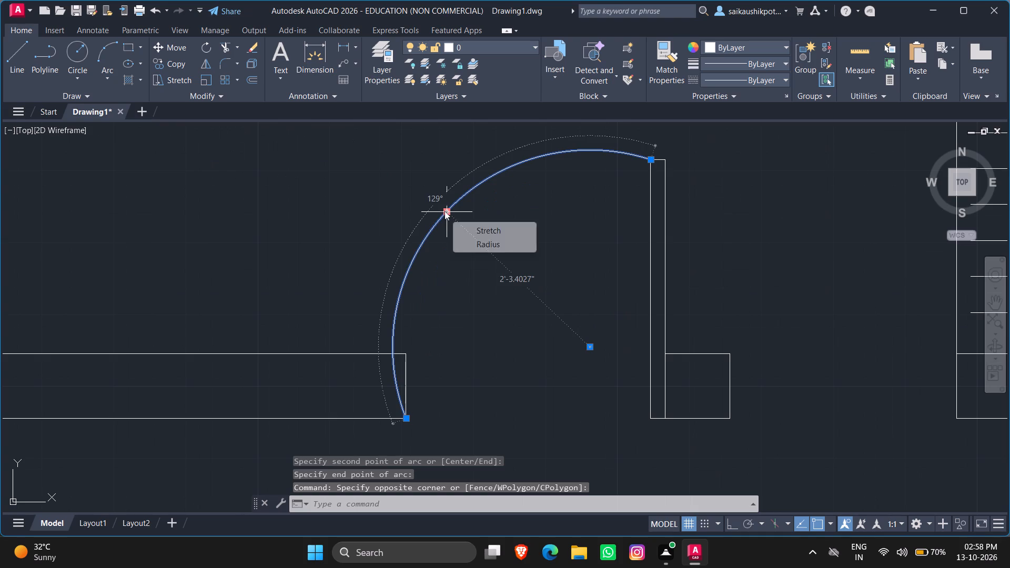
{"action": "double_click", "coordinate": [445, 211]}
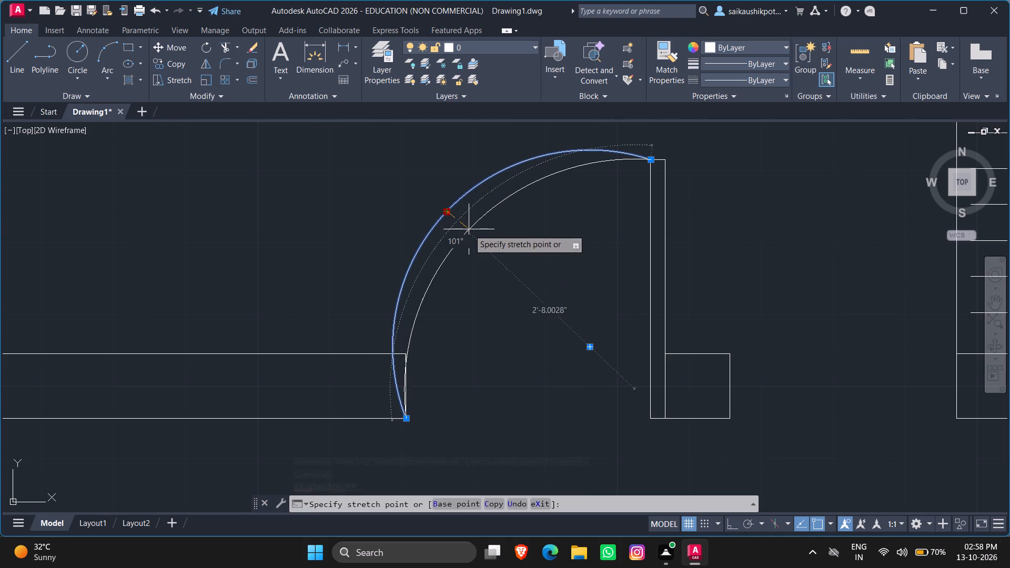
{"action": "left_click", "coordinate": [471, 231]}
{"action": "key", "text": "Escape"}
{"action": "key", "text": "Escape"}
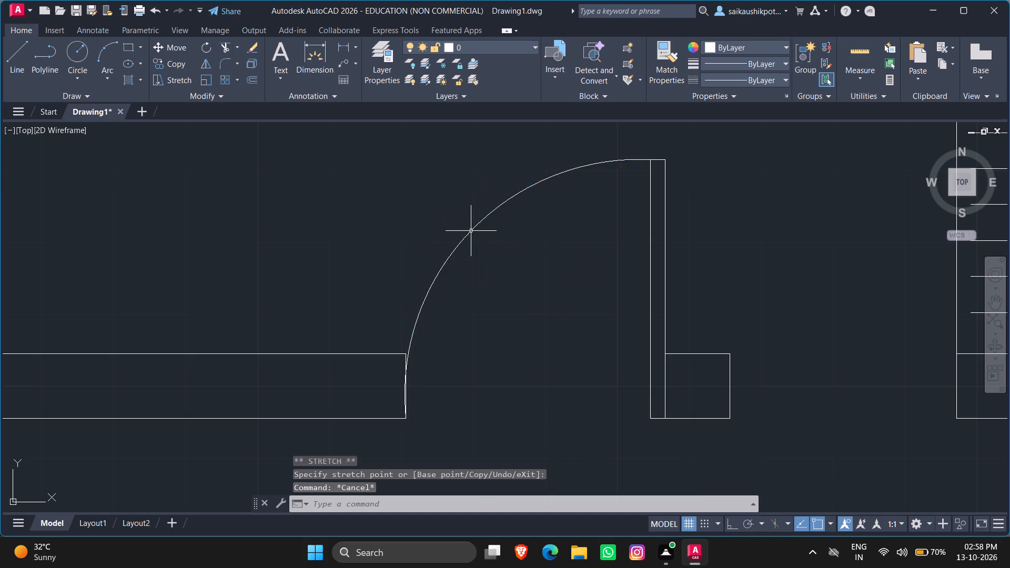
{"action": "key", "text": "Escape"}
Draw a 9" jamb line across the right bedroom's lower wall, continuing the inner face of its left wall.
{"action": "scroll", "coordinate": [471, 231], "scroll_direction": "down", "scroll_amount": 1}
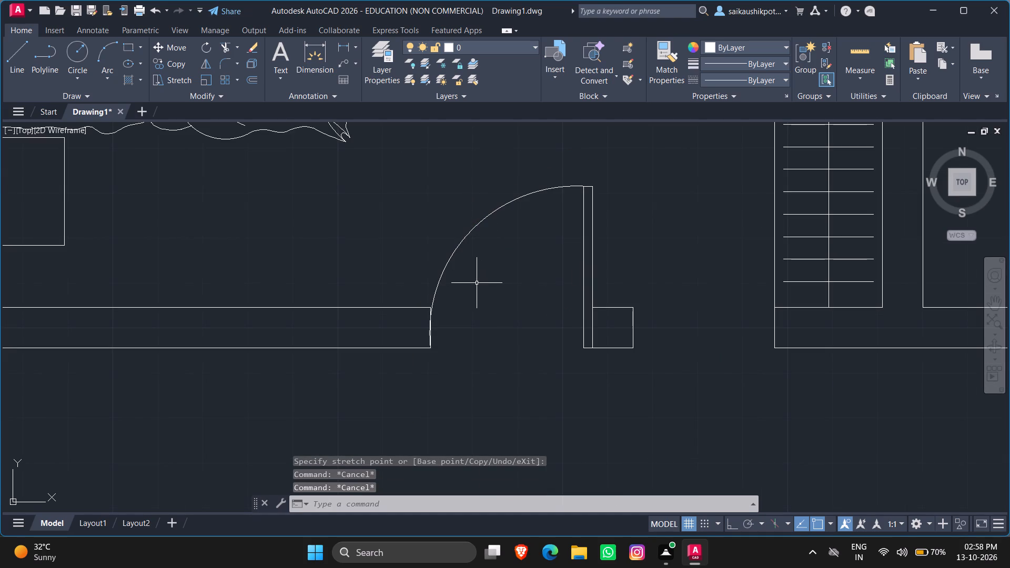
{"action": "scroll", "coordinate": [476, 283], "scroll_direction": "down", "scroll_amount": 4}
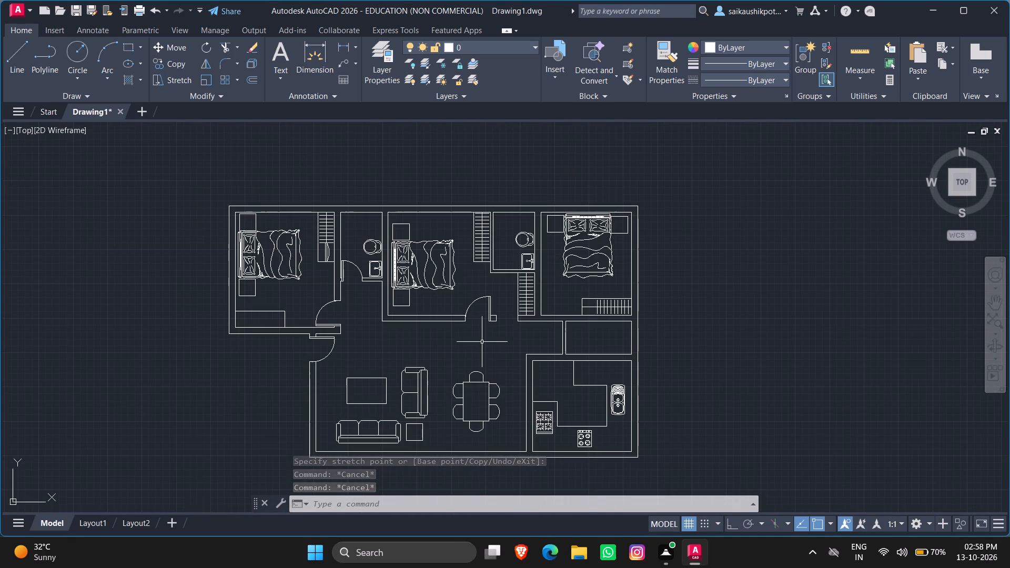
{"action": "scroll", "coordinate": [600, 330], "scroll_direction": "up", "scroll_amount": 2}
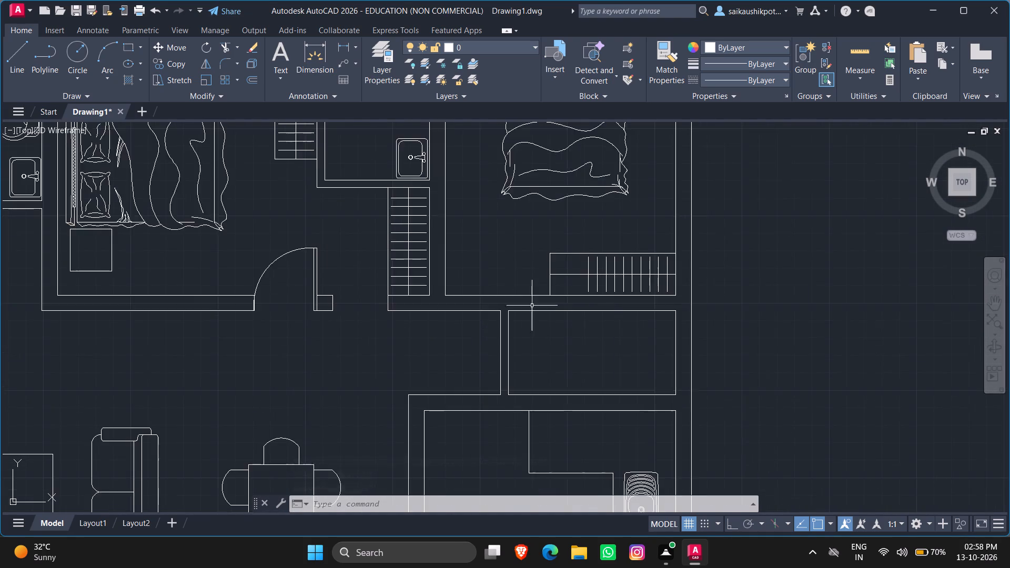
{"action": "scroll", "coordinate": [527, 302], "scroll_direction": "up", "scroll_amount": 2}
{"action": "scroll", "coordinate": [357, 287], "scroll_direction": "up", "scroll_amount": 1}
{"action": "key", "text": "l"}
{"action": "key", "text": "Return"}
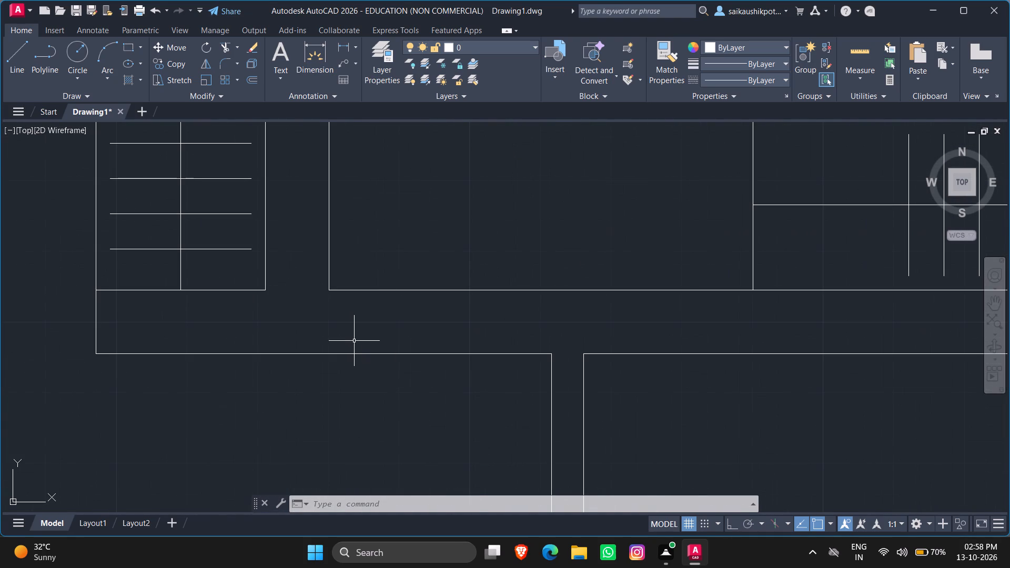
{"action": "left_click", "coordinate": [330, 289]}
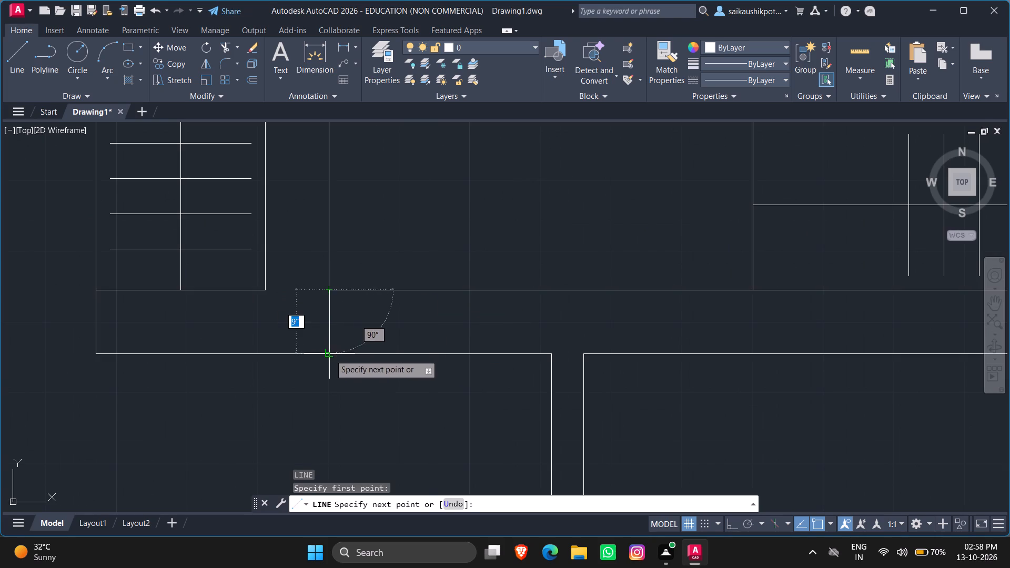
{"action": "left_click", "coordinate": [330, 354]}
{"action": "key", "text": "Escape"}
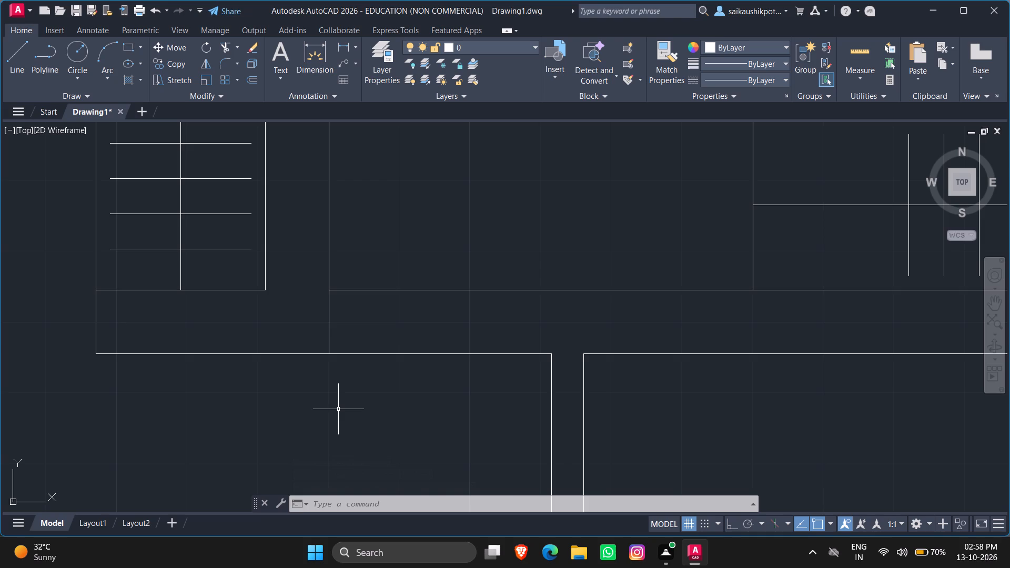
{"action": "key", "text": "Escape"}
{"action": "key", "text": "Escape"}
Draw the opposite 9" jamb line across that wall, continuing the left face of the partition below up to the bedroom's inner wall line.
{"action": "key", "text": "l"}
{"action": "key", "text": "Return"}
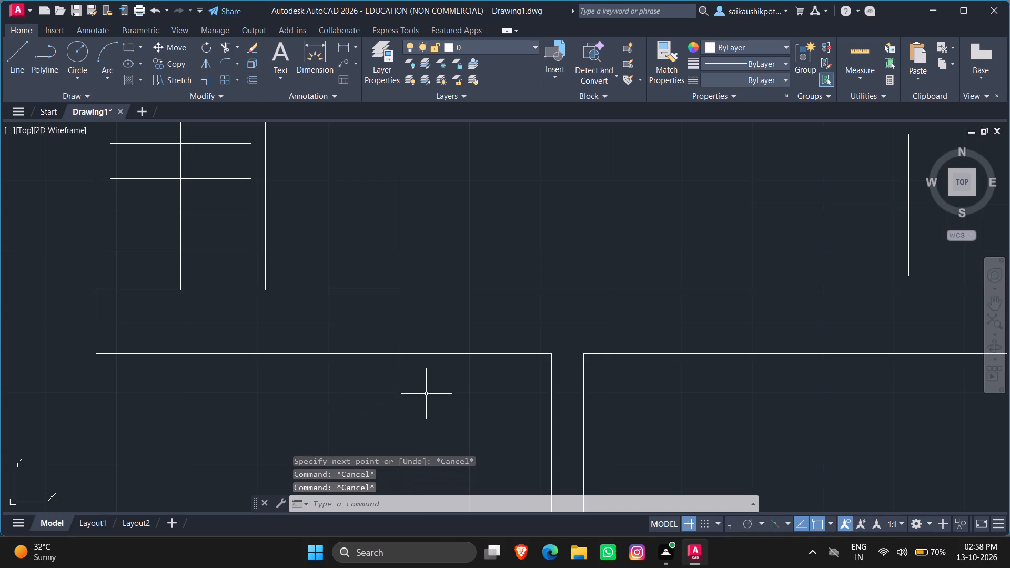
{"action": "left_click", "coordinate": [551, 351]}
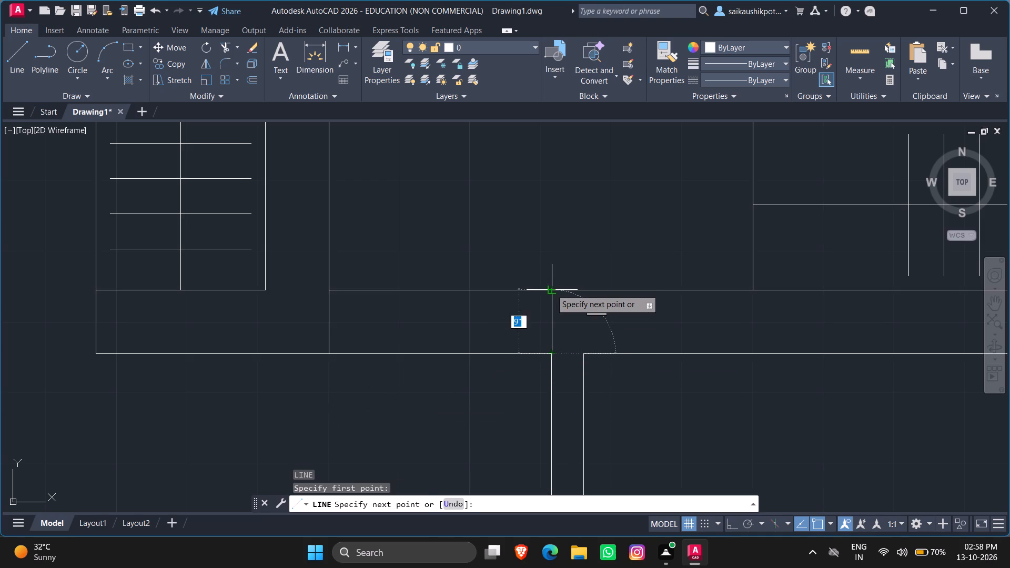
{"action": "left_click", "coordinate": [551, 289]}
{"action": "key", "text": "Escape"}
{"action": "key", "text": "Escape"}
{"action": "key", "text": "Escape"}
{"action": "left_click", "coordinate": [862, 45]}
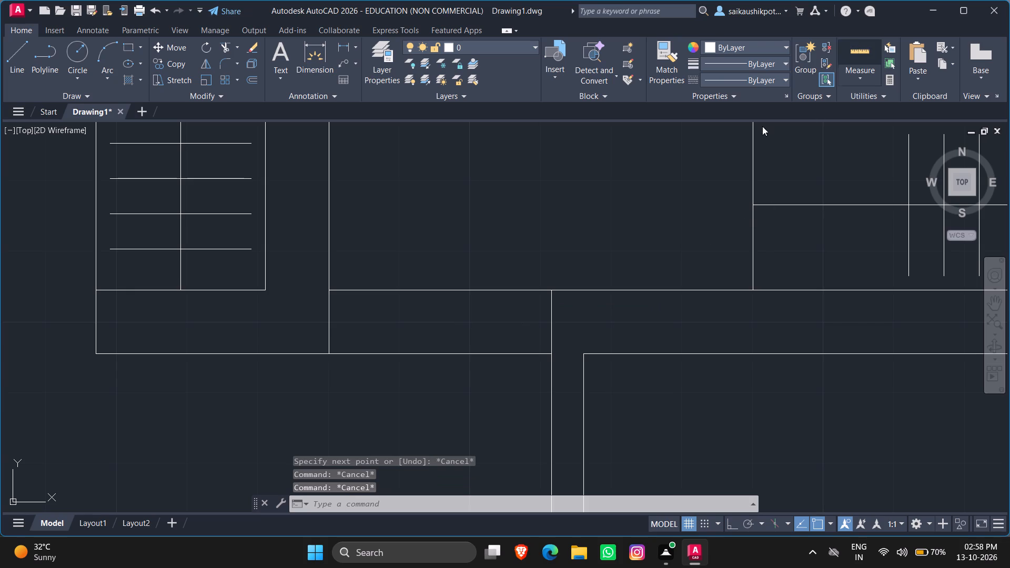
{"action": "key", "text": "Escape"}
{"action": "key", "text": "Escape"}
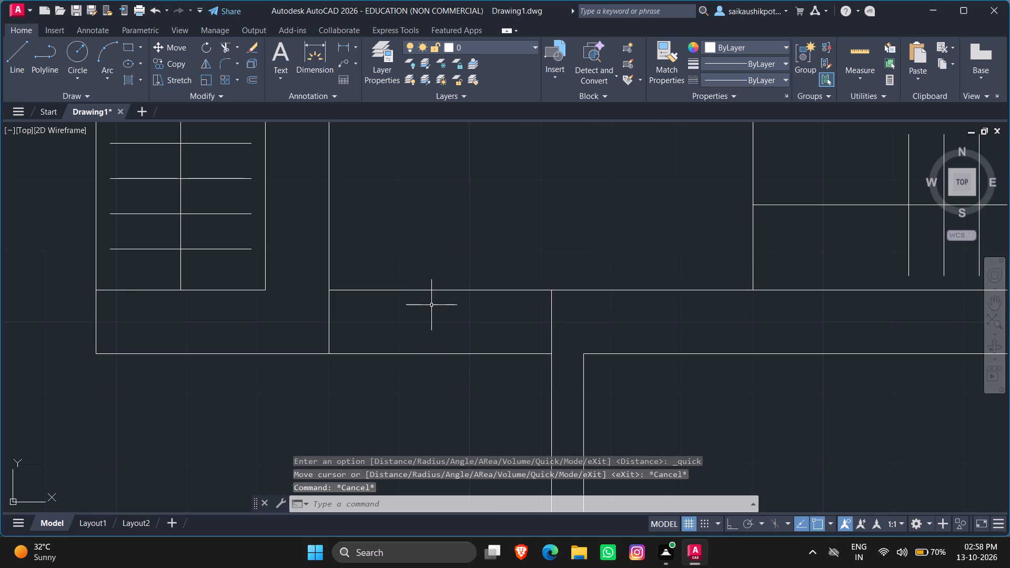
Trim both lower wall lines between the two jamb lines to open the right bedroom's doorway.
{"action": "type", "text": "TR"}
{"action": "key", "text": "Return"}
{"action": "key", "text": "Return"}
{"action": "left_click", "coordinate": [446, 228]}
{"action": "left_click", "coordinate": [428, 403]}
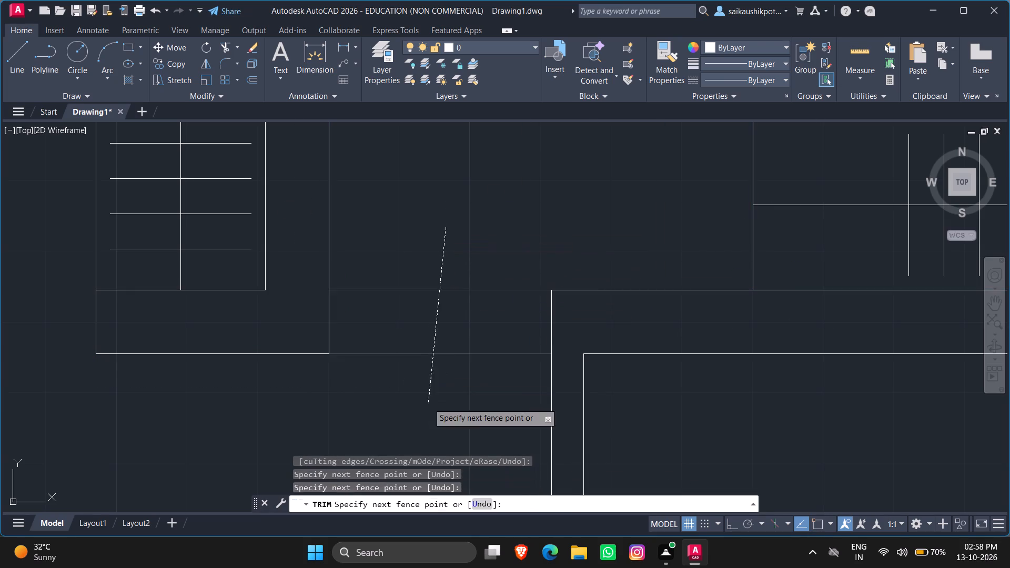
{"action": "key", "text": "Escape"}
{"action": "key", "text": "Escape"}
{"action": "key", "text": "Escape"}
{"action": "key", "text": "Escape"}
{"action": "key", "text": "Escape"}
{"action": "key", "text": "Escape"}
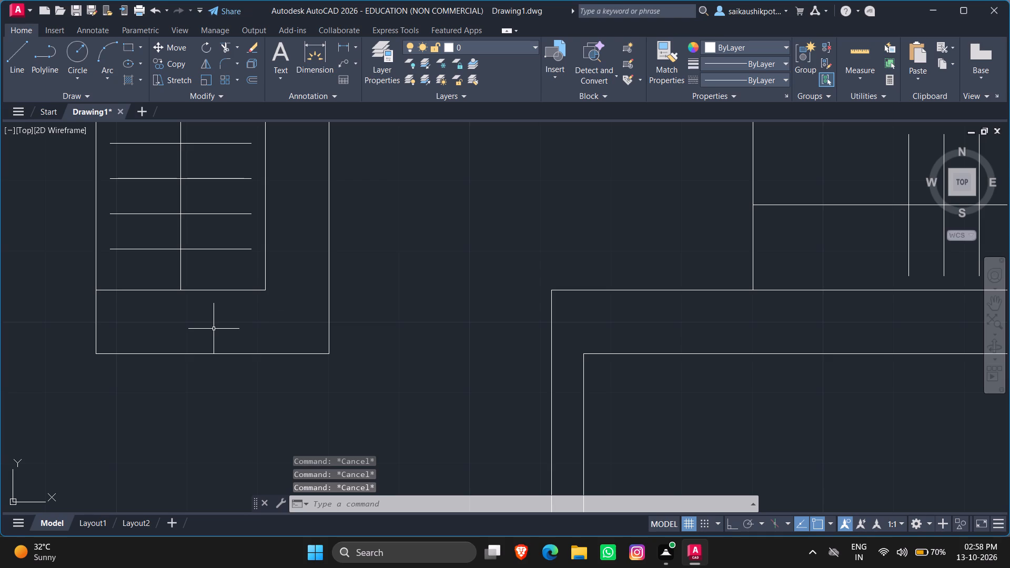
Draw a 2'7.5" by 2" door leaf upward from the lower end of the left jamb in the right bedroom's doorway.
{"action": "key", "text": "l"}
{"action": "key", "text": "Return"}
{"action": "scroll", "coordinate": [281, 428], "scroll_direction": "down", "scroll_amount": 3}
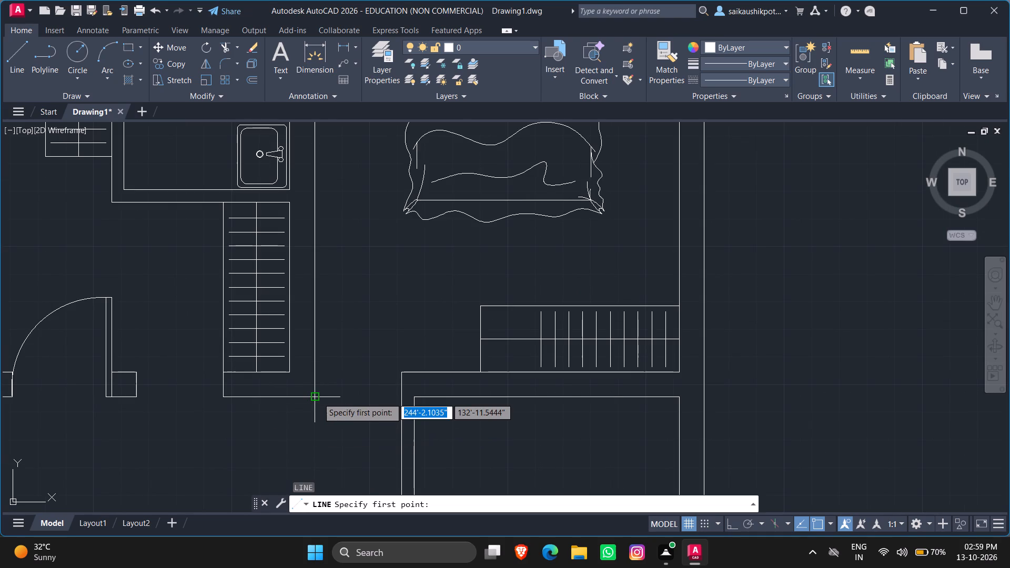
{"action": "scroll", "coordinate": [318, 397], "scroll_direction": "up", "scroll_amount": 1}
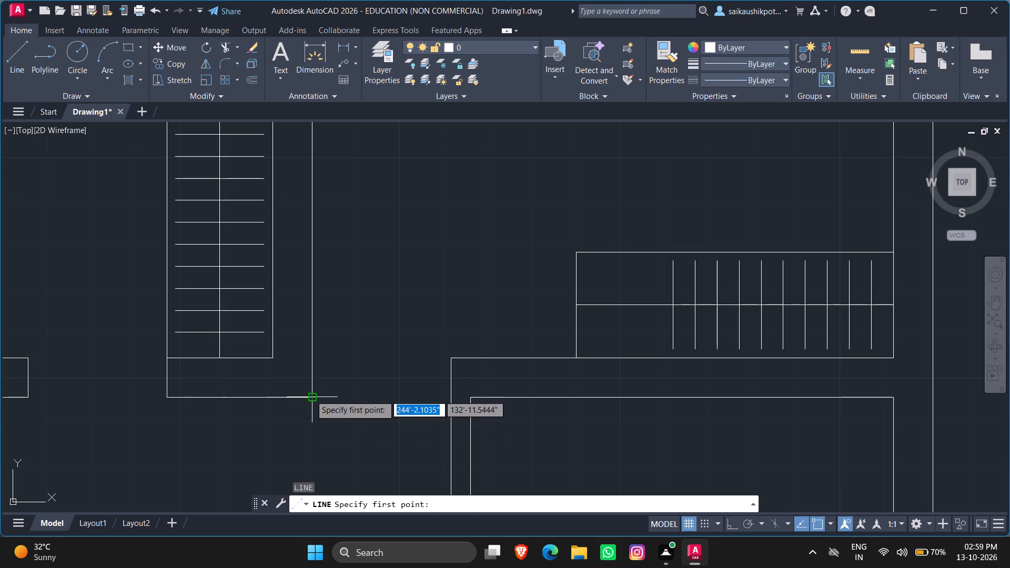
{"action": "left_click", "coordinate": [310, 395]}
{"action": "key", "text": "F8"}
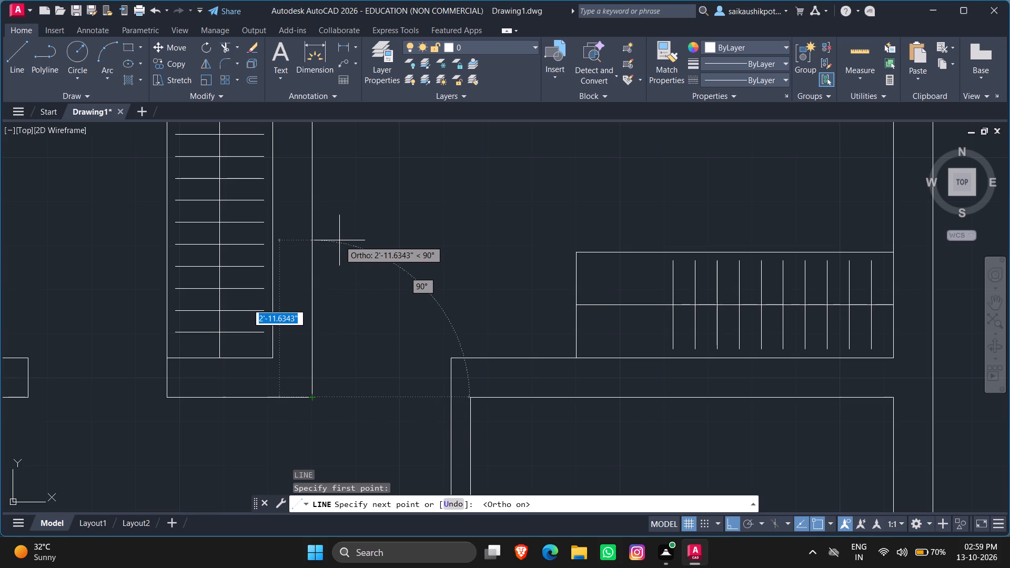
{"action": "type", "text": "2."}
{"action": "type", "text": "75"}
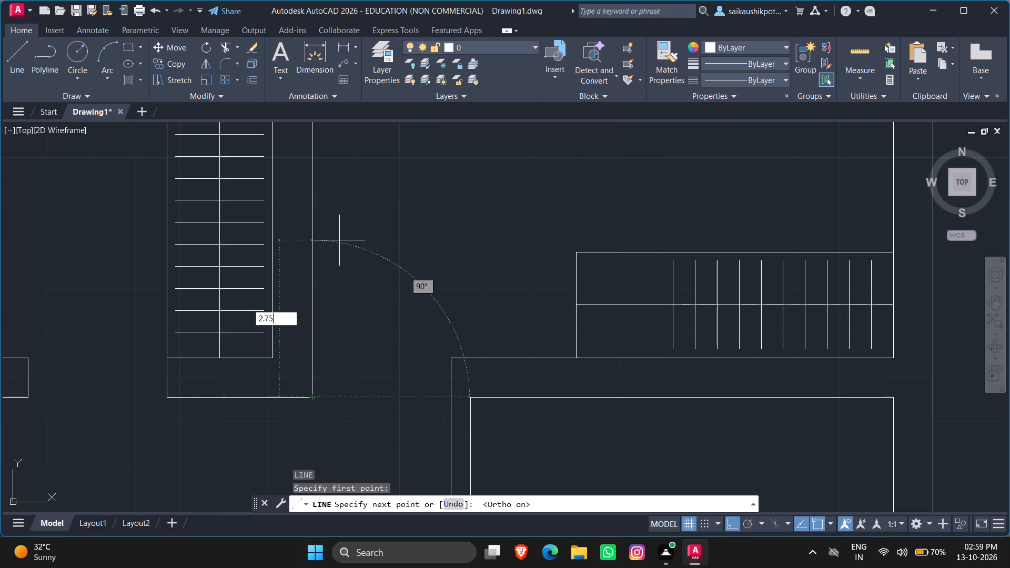
{"action": "key", "text": "BackSpace"}
{"action": "key", "text": "BackSpace"}
{"action": "key", "text": "BackSpace"}
{"action": "key", "text": "BackSpace"}
{"action": "key", "text": "BackSpace"}
{"action": "key", "text": "BackSpace"}
{"action": "key", "text": "2"}
{"action": "key", "text": "apostrophe"}
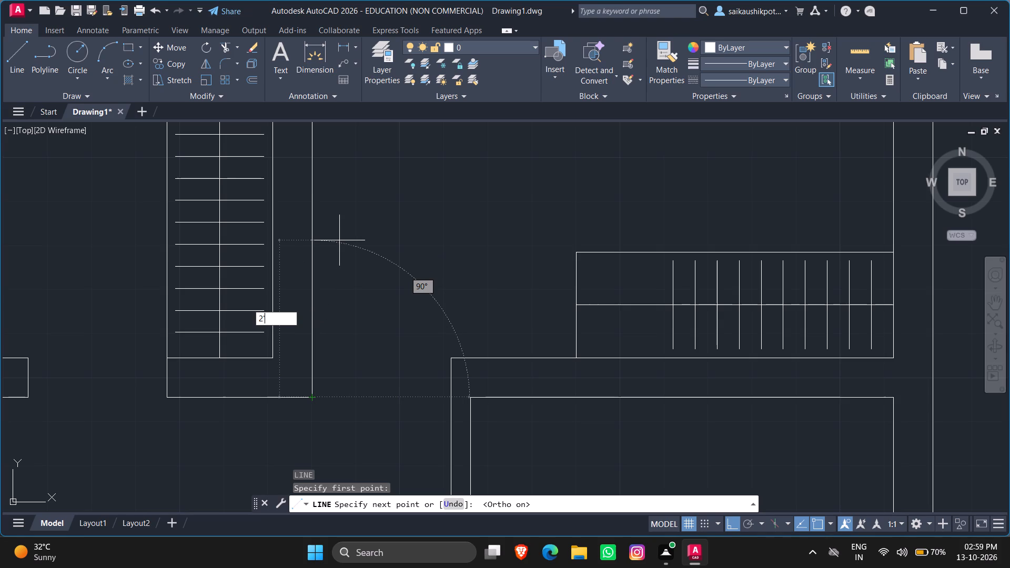
{"action": "key", "text": "7"}
{"action": "type", "text": ".5"}
{"action": "key", "text": "shift+quotedbl"}
{"action": "key", "text": "Return"}
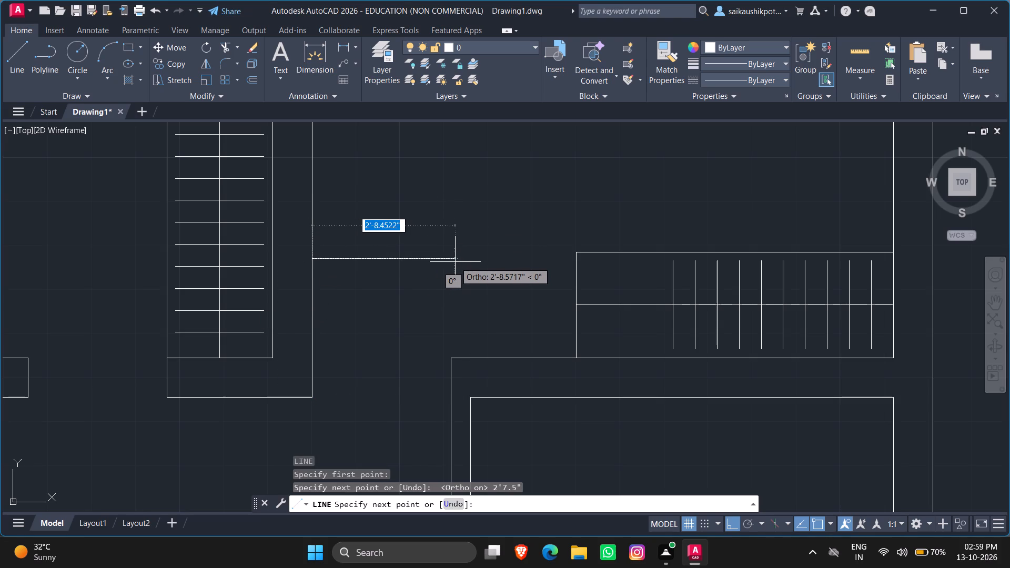
{"action": "key", "text": "2"}
{"action": "key", "text": "shift+quotedbl"}
{"action": "key", "text": "Return"}
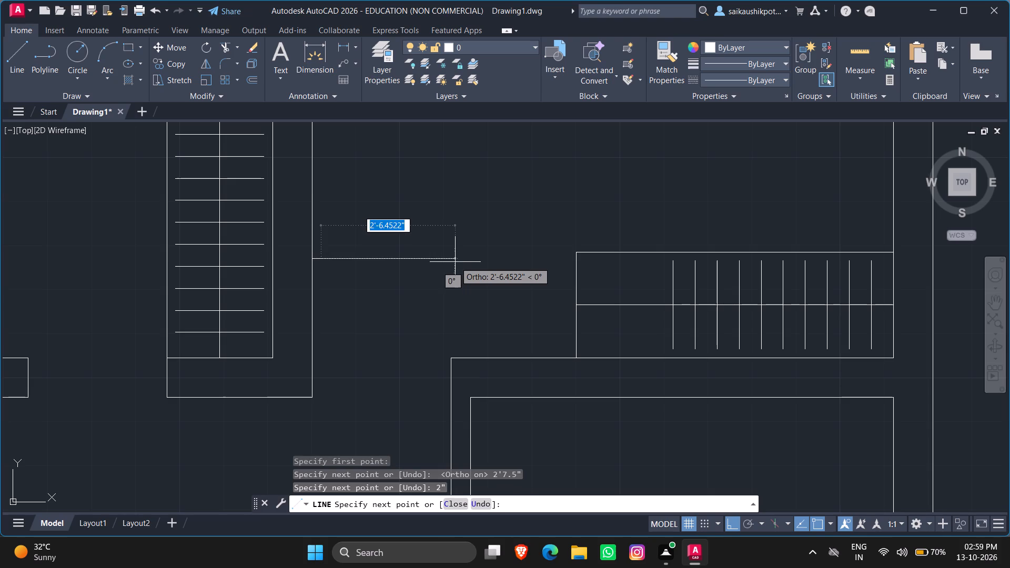
{"action": "left_click", "coordinate": [320, 398]}
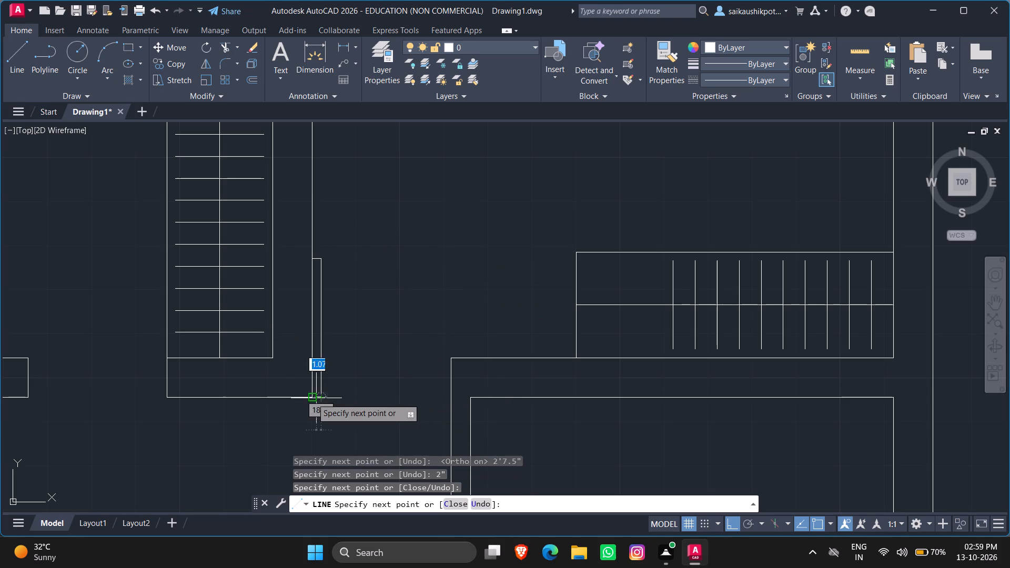
{"action": "left_click", "coordinate": [305, 400]}
{"action": "key", "text": "Escape"}
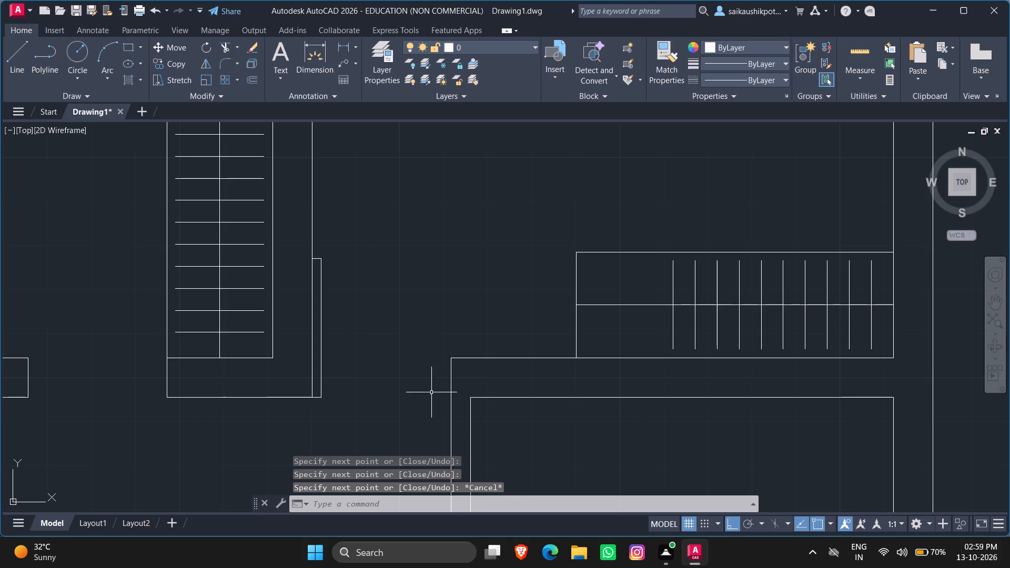
Draw a three-point swing arc from the door leaf's upper outer corner to the opposite jamb's lower end.
{"action": "left_click", "coordinate": [111, 50]}
{"action": "key", "text": "F8"}
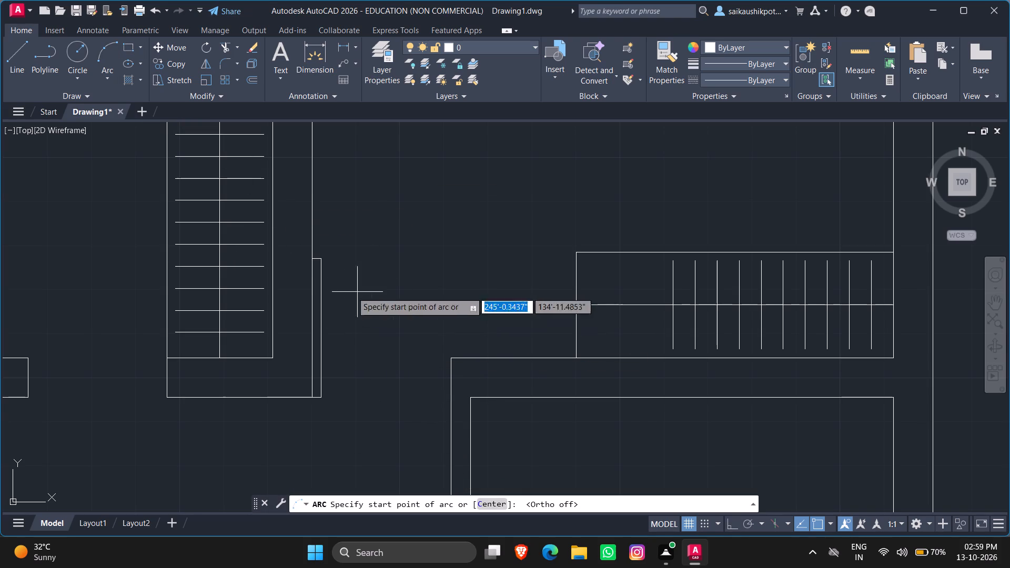
{"action": "left_click", "coordinate": [322, 260]}
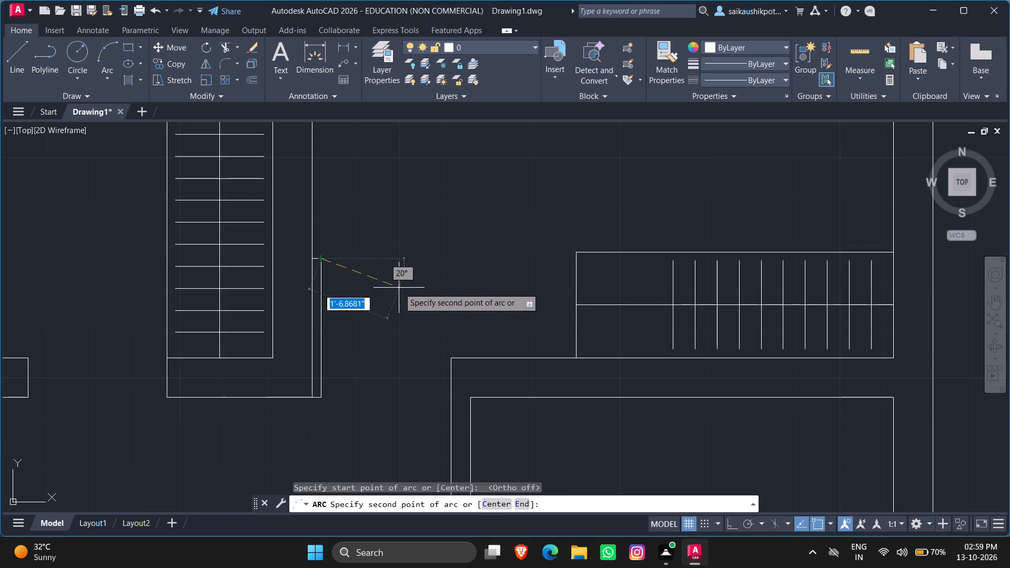
{"action": "left_click_drag", "start_coordinate": [399, 288], "coordinate": [407, 285]}
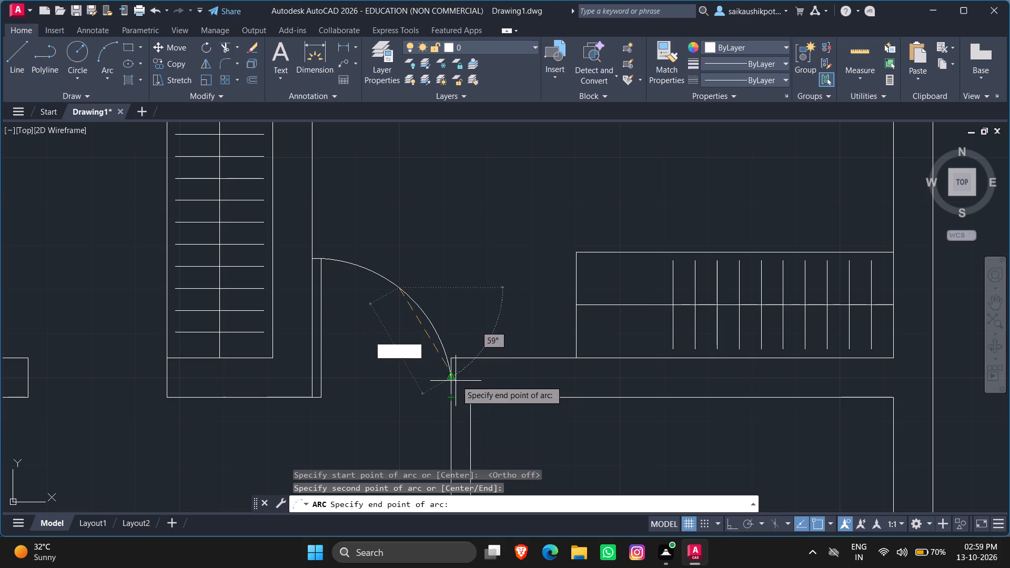
{"action": "left_click", "coordinate": [447, 398]}
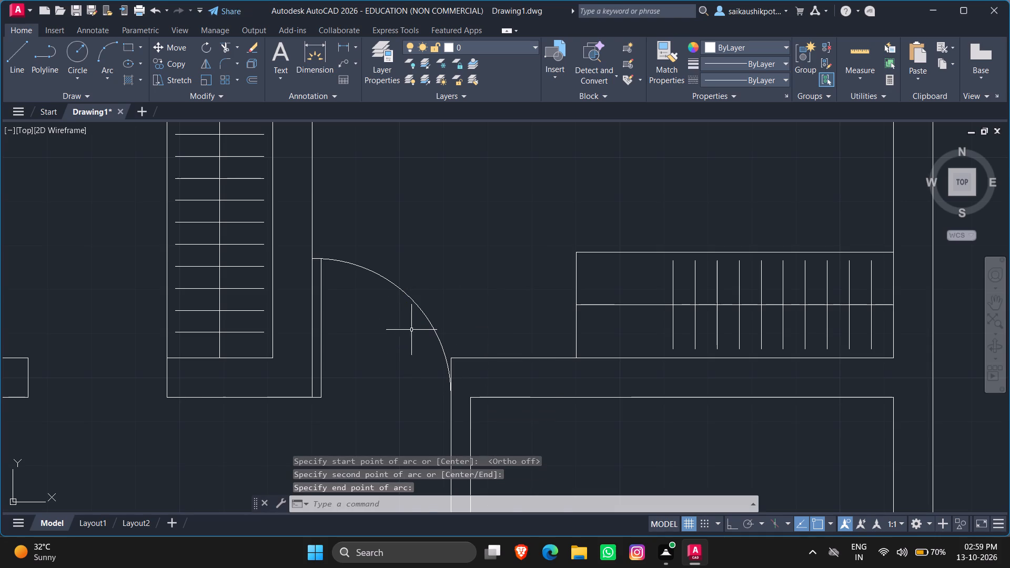
Stretch the swing arc's midpoint slightly outward, away from the hinge, so the curve reads as a quarter circle.
{"action": "left_click_drag", "start_coordinate": [422, 278], "coordinate": [413, 281]}
{"action": "left_click", "coordinate": [358, 344]}
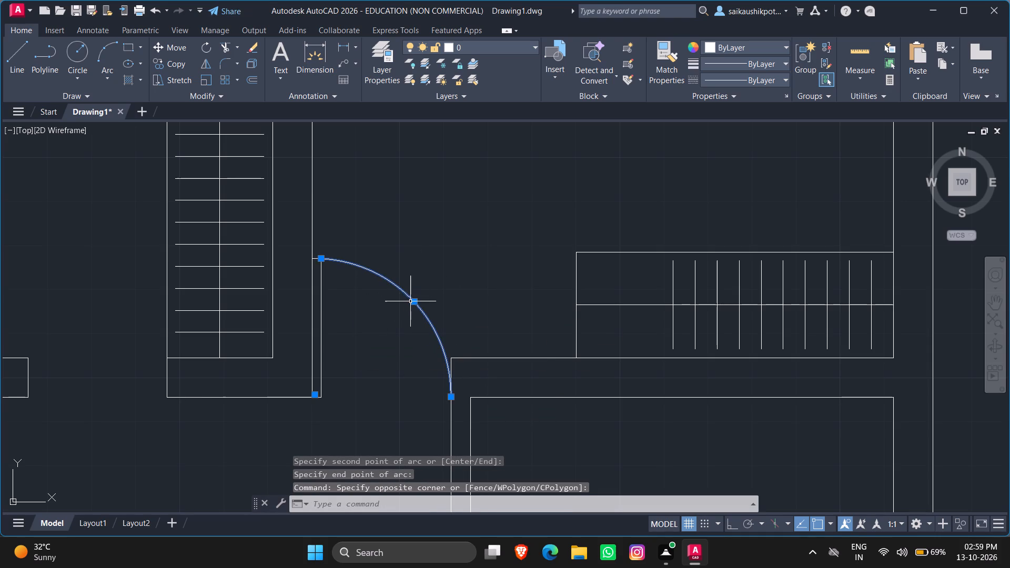
{"action": "left_click", "coordinate": [412, 302]}
{"action": "scroll", "coordinate": [422, 292], "scroll_direction": "up", "scroll_amount": 2}
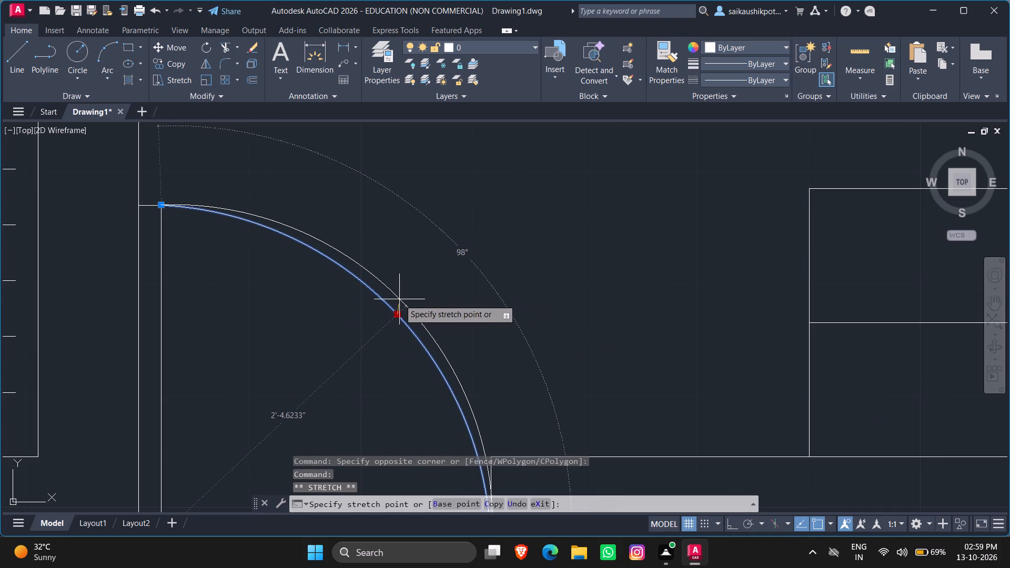
{"action": "left_click", "coordinate": [399, 299]}
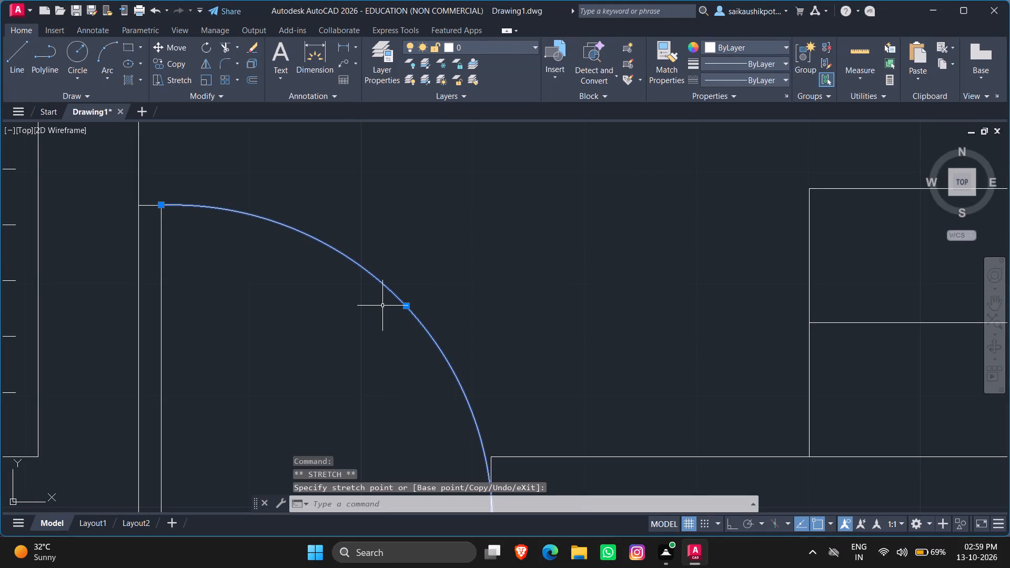
{"action": "key", "text": "Escape"}
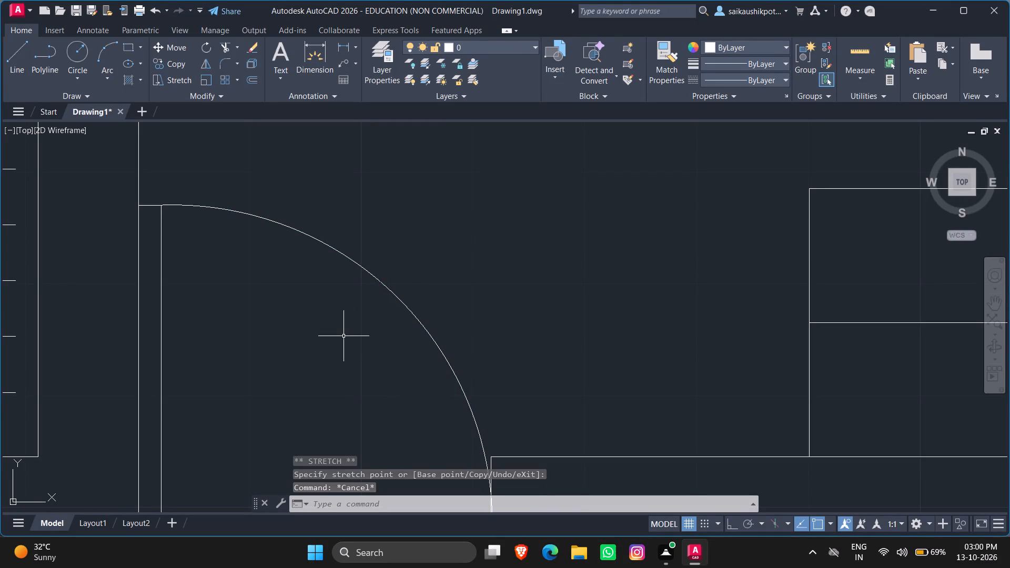
{"action": "key", "text": "Escape"}
{"action": "key", "text": "Escape"}
Draw a horizontal jamb line across the left wall of the small room below the bedroom, just above its lower corner.
{"action": "scroll", "coordinate": [409, 294], "scroll_direction": "down", "scroll_amount": 2}
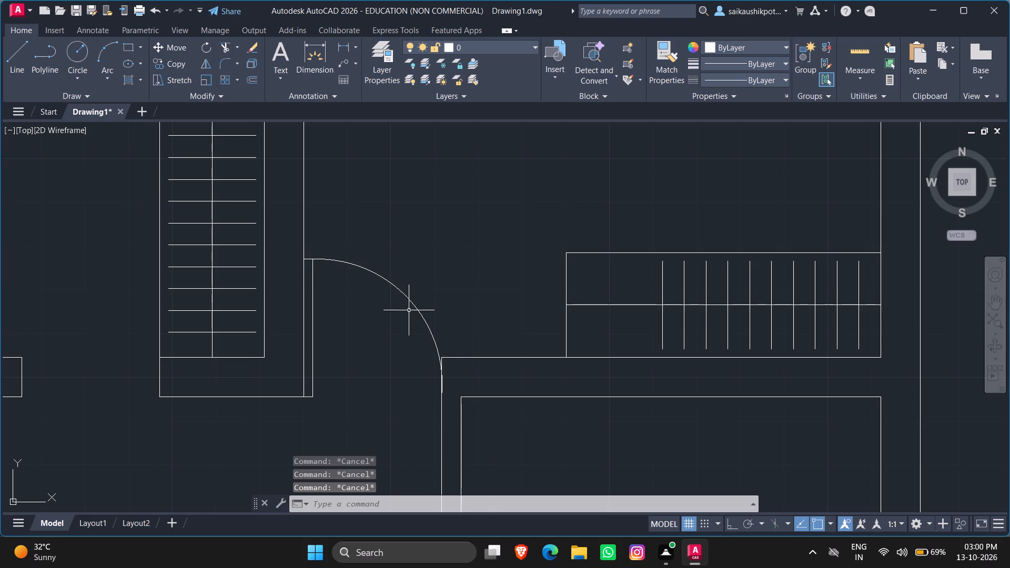
{"action": "scroll", "coordinate": [407, 325], "scroll_direction": "down", "scroll_amount": 1}
{"action": "key", "text": "Escape"}
{"action": "key", "text": "Escape"}
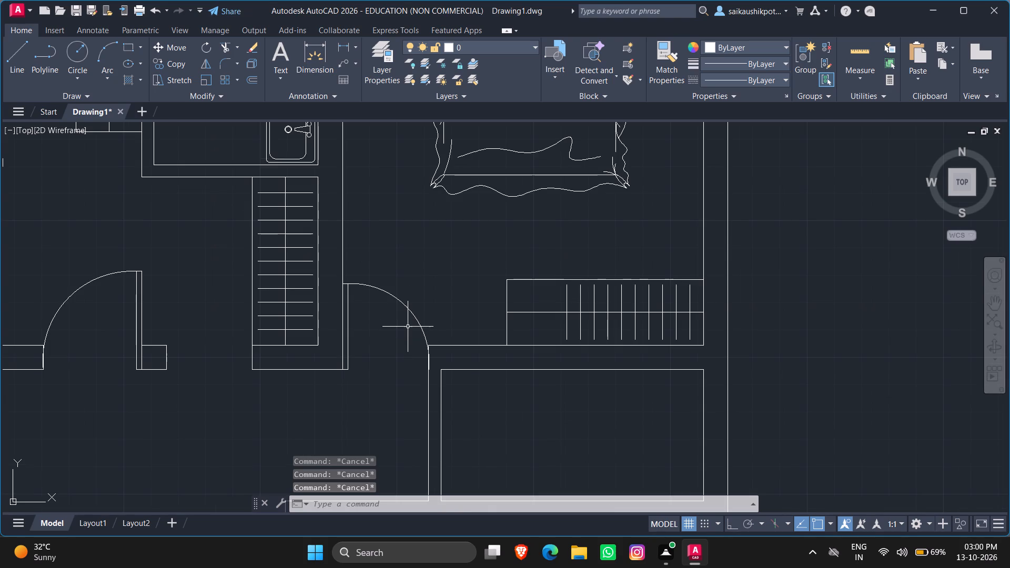
{"action": "scroll", "coordinate": [443, 318], "scroll_direction": "down", "scroll_amount": 1}
{"action": "scroll", "coordinate": [439, 431], "scroll_direction": "up", "scroll_amount": 2}
{"action": "scroll", "coordinate": [495, 350], "scroll_direction": "down", "scroll_amount": 1}
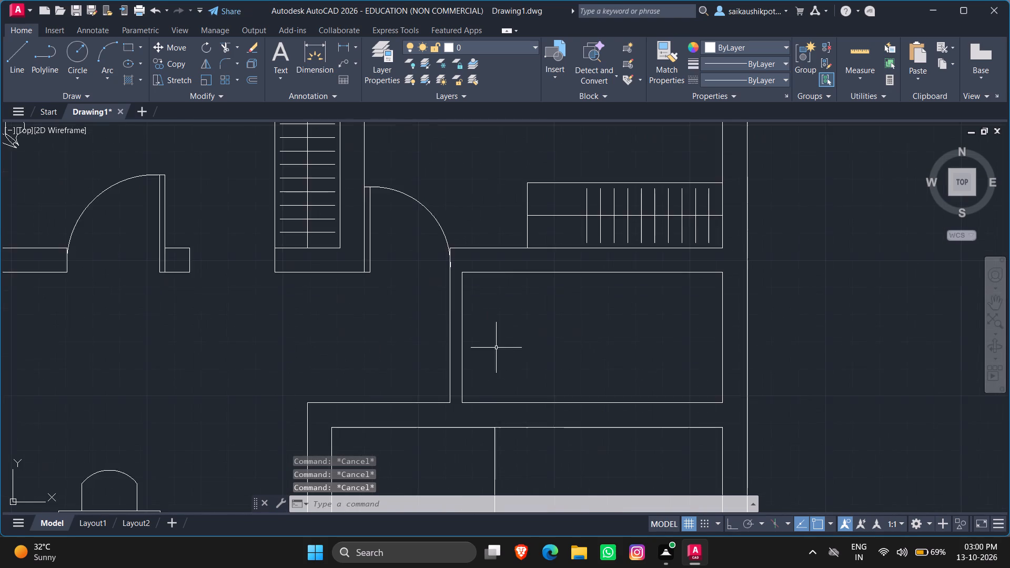
{"action": "scroll", "coordinate": [499, 344], "scroll_direction": "down", "scroll_amount": 1}
{"action": "scroll", "coordinate": [462, 415], "scroll_direction": "up", "scroll_amount": 2}
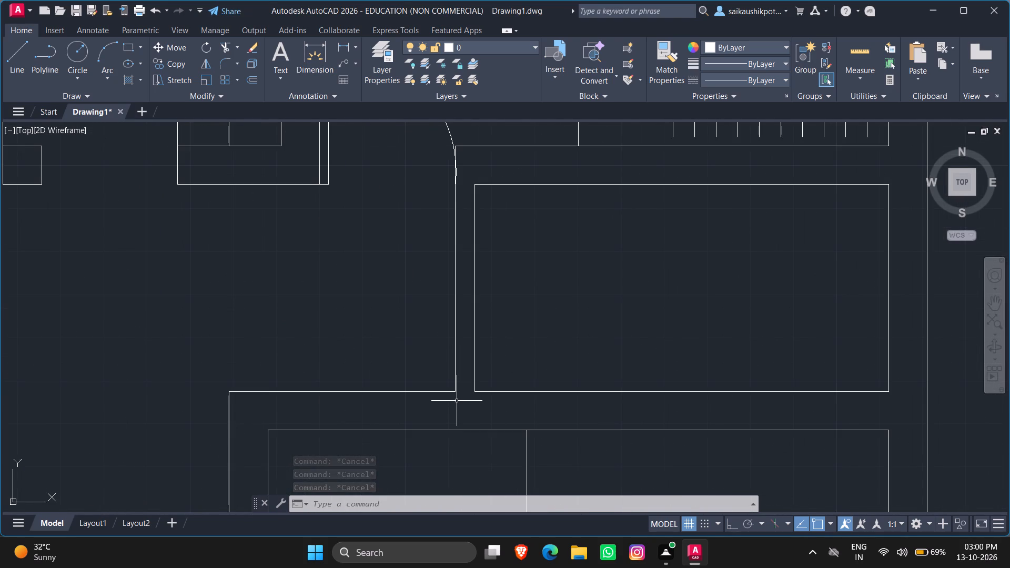
{"action": "key", "text": "l"}
{"action": "key", "text": "Return"}
{"action": "key", "text": "F8"}
{"action": "scroll", "coordinate": [459, 391], "scroll_direction": "up", "scroll_amount": 2}
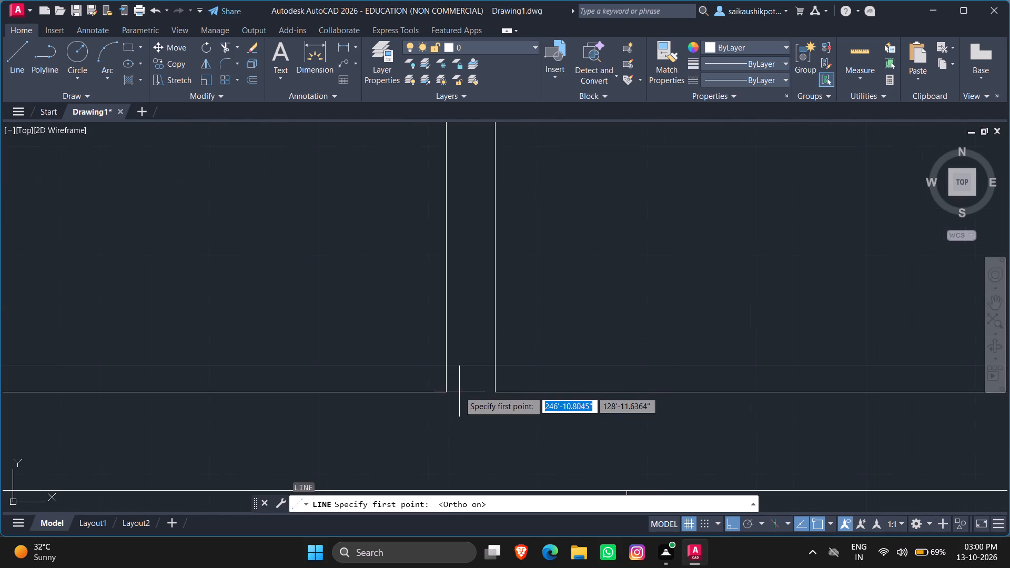
{"action": "left_click", "coordinate": [430, 364]}
{"action": "left_click", "coordinate": [562, 362]}
{"action": "key", "text": "Escape"}
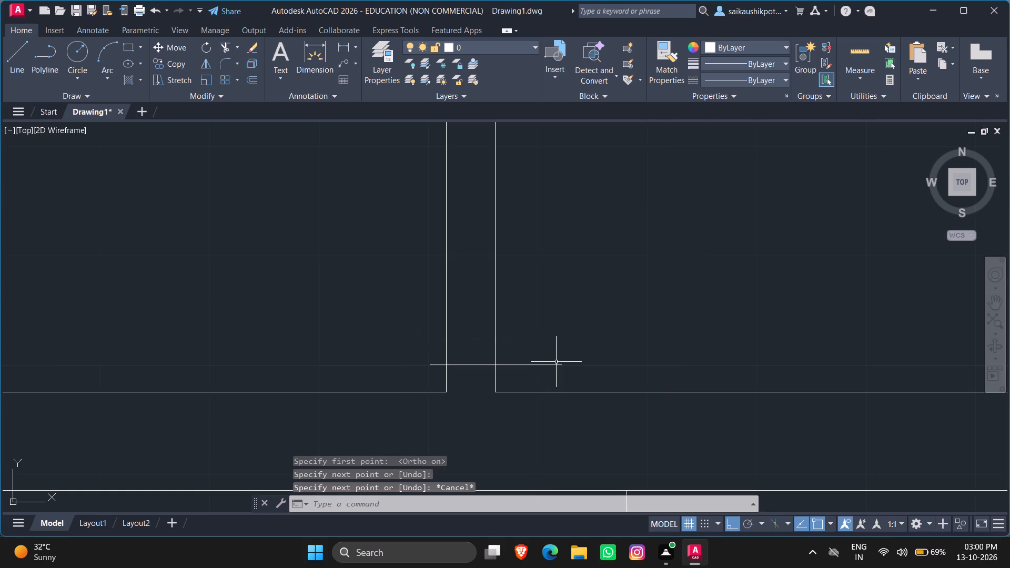
Trim the jamb line's overhanging ends on both sides so it spans only the wall thickness.
{"action": "type", "text": "TR"}
{"action": "key", "text": "Return"}
{"action": "key", "text": "Return"}
{"action": "left_click", "coordinate": [532, 369]}
{"action": "left_click", "coordinate": [529, 338]}
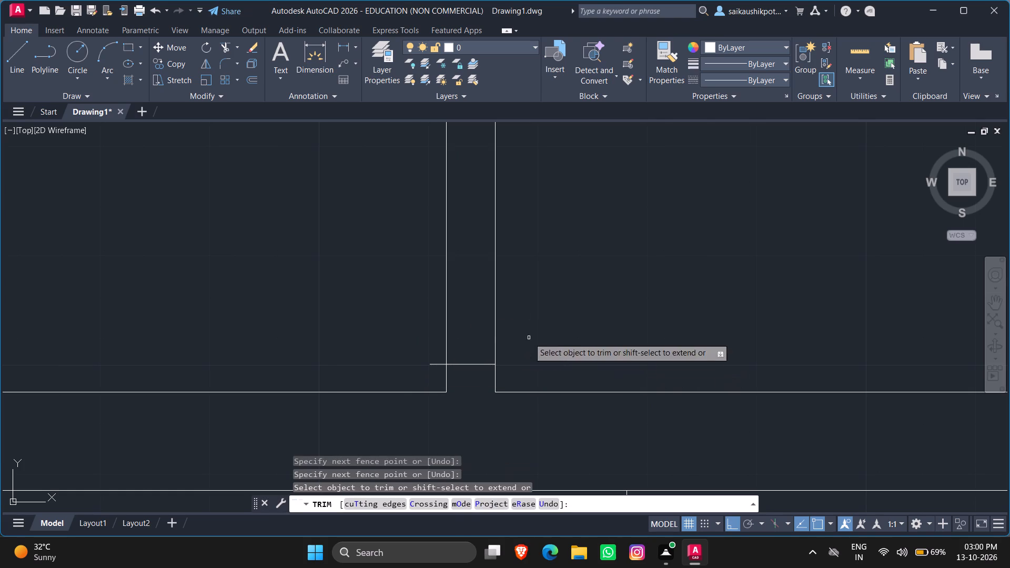
{"action": "left_click", "coordinate": [437, 370]}
{"action": "left_click", "coordinate": [430, 333]}
{"action": "key", "text": "Escape"}
{"action": "key", "text": "Escape"}
{"action": "key", "text": "Escape"}
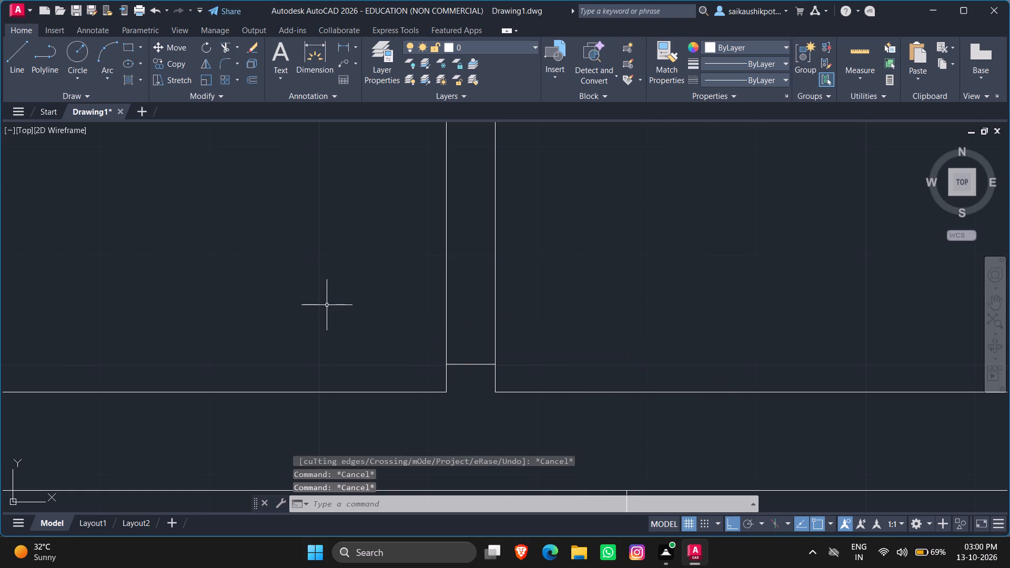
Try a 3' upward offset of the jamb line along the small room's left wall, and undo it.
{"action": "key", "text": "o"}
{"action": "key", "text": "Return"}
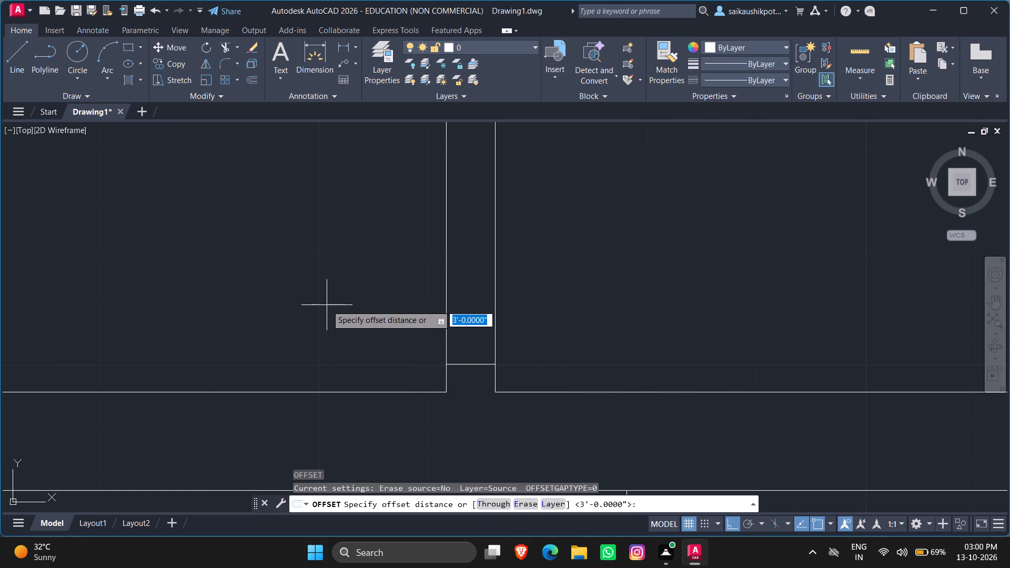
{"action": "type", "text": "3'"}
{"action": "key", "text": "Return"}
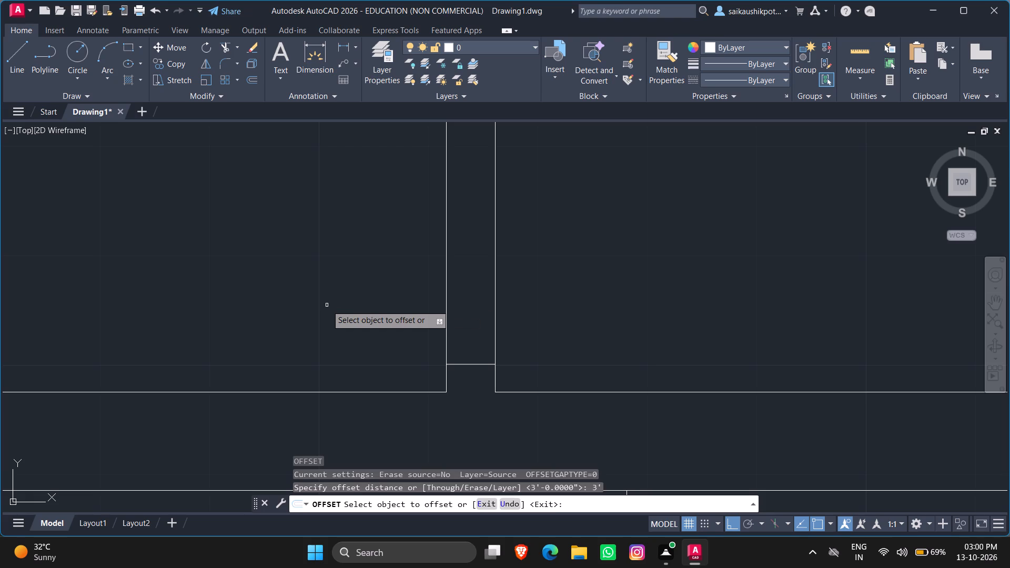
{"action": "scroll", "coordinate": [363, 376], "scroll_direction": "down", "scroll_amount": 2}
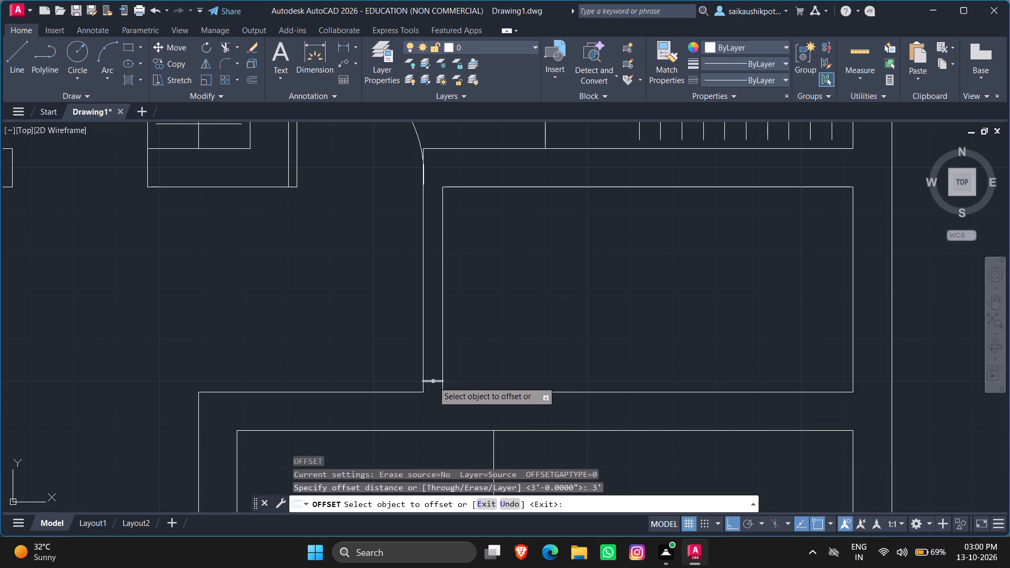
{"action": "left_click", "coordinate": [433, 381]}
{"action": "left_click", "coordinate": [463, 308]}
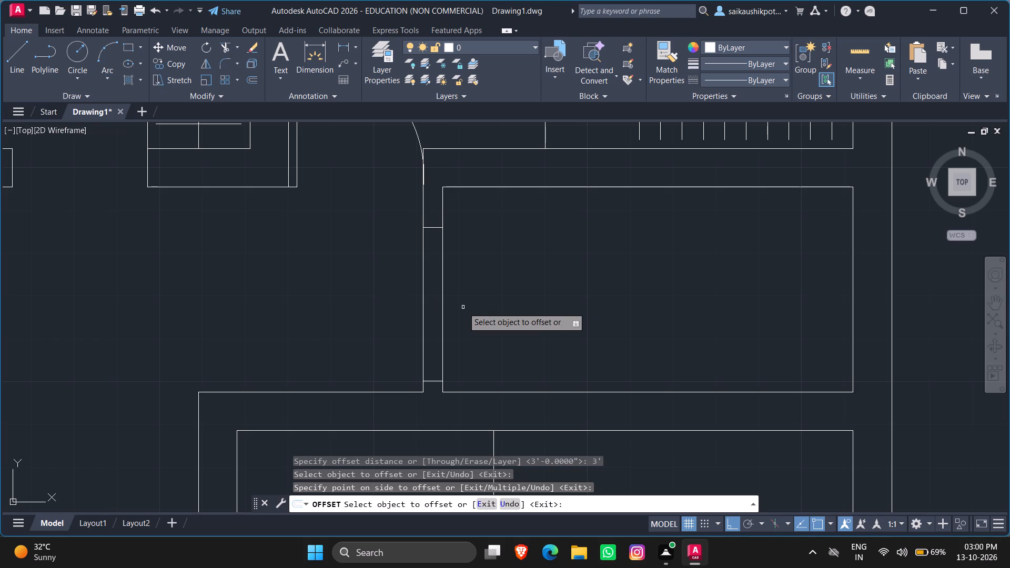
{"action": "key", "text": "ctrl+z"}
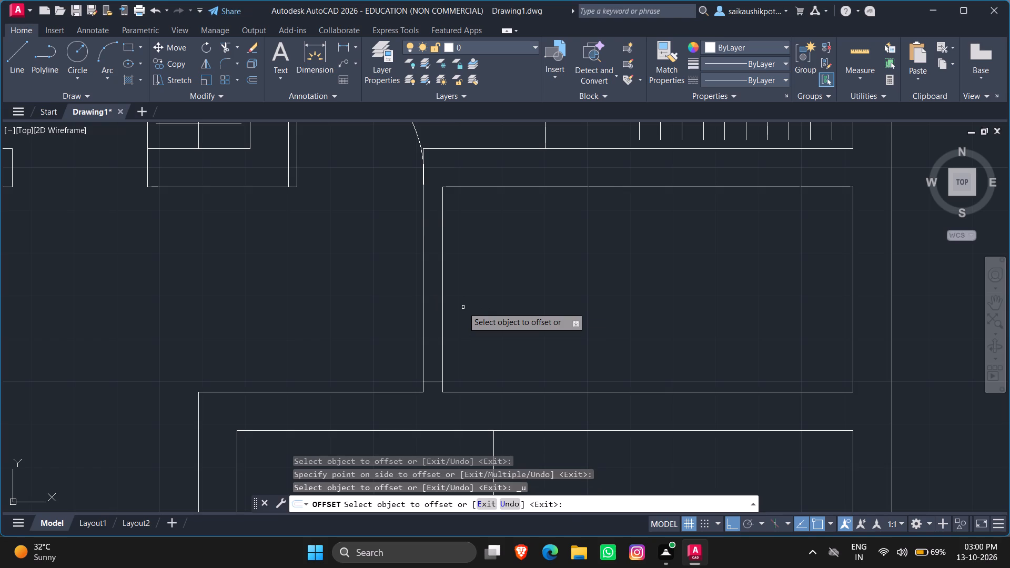
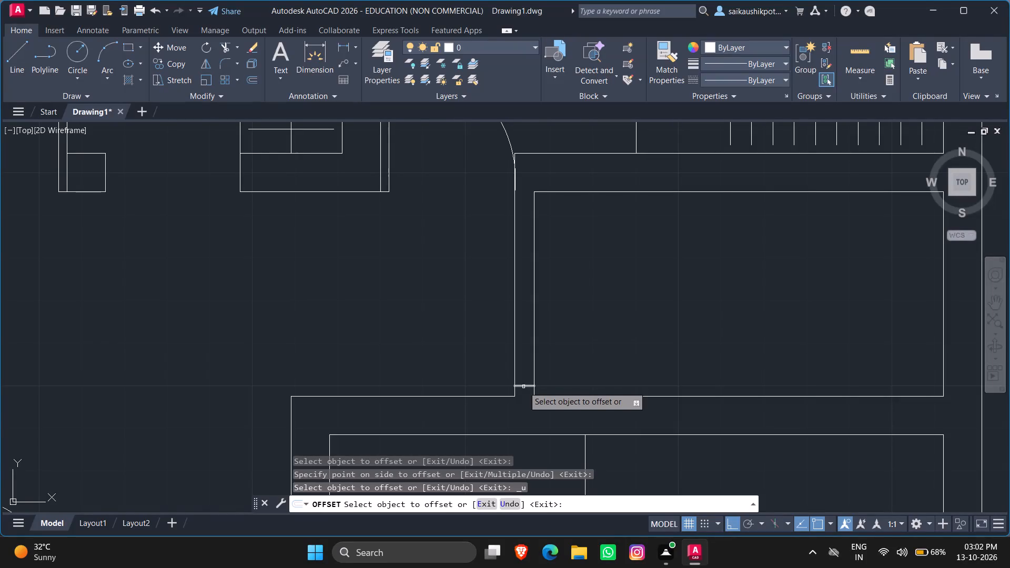
Offset the jamb line on the small room's left wall upward by 2'.
{"action": "left_click", "coordinate": [523, 387]}
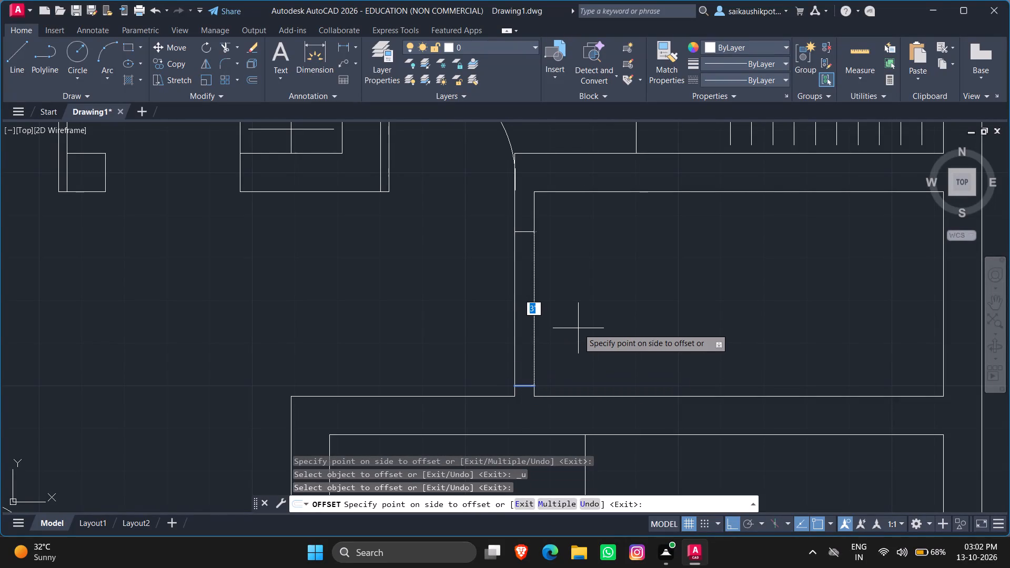
{"action": "key", "text": "2"}
{"action": "key", "text": "apostrophe"}
{"action": "key", "text": "Return"}
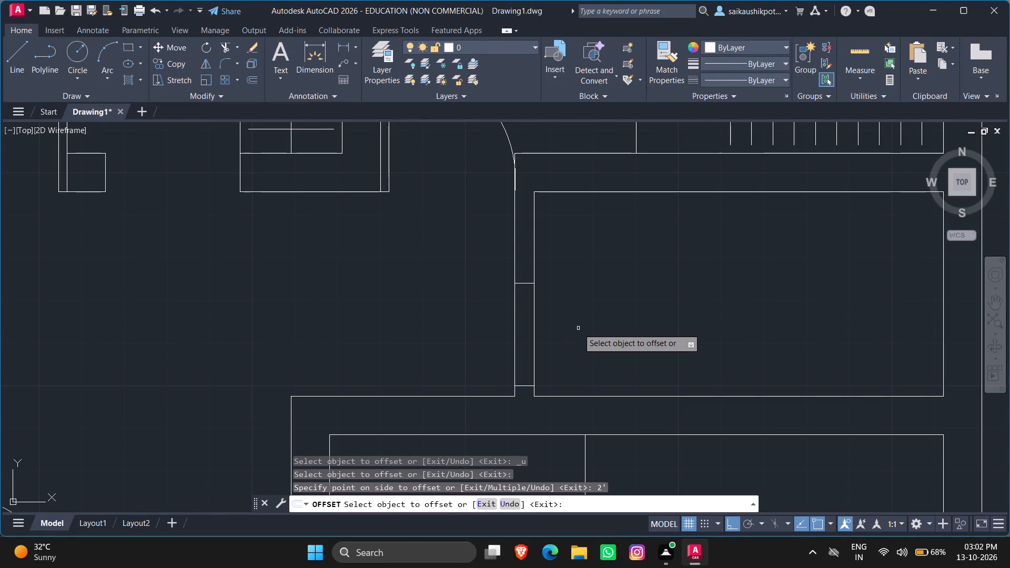
{"action": "key", "text": "Escape"}
{"action": "key", "text": "Escape"}
Trim both wall lines between the two jambs to open the doorway in the small room's left wall.
{"action": "type", "text": "TR"}
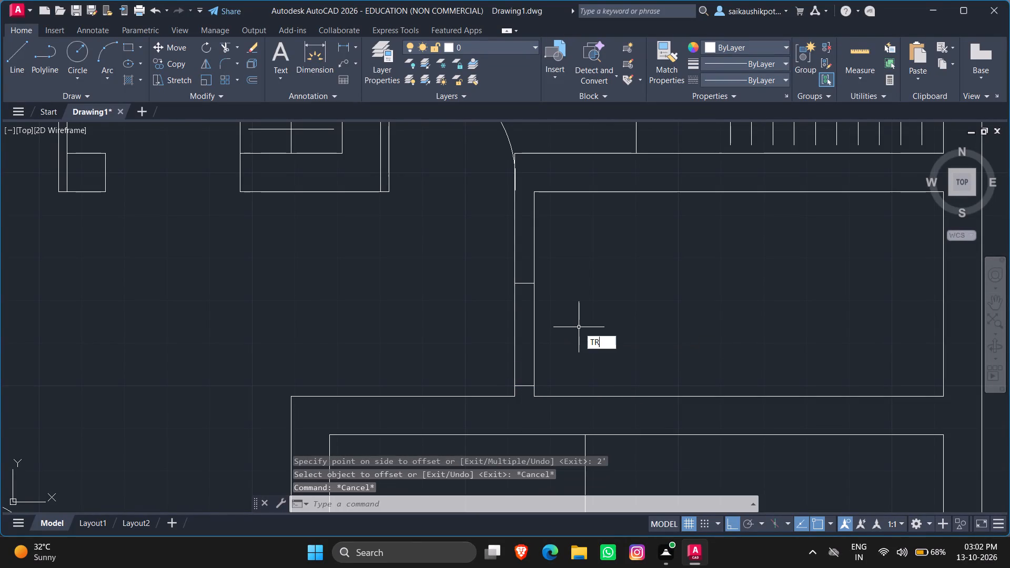
{"action": "key", "text": "Return"}
{"action": "key", "text": "Return"}
{"action": "left_click", "coordinate": [473, 342]}
{"action": "left_click", "coordinate": [604, 330]}
{"action": "key", "text": "Escape"}
{"action": "key", "text": "Escape"}
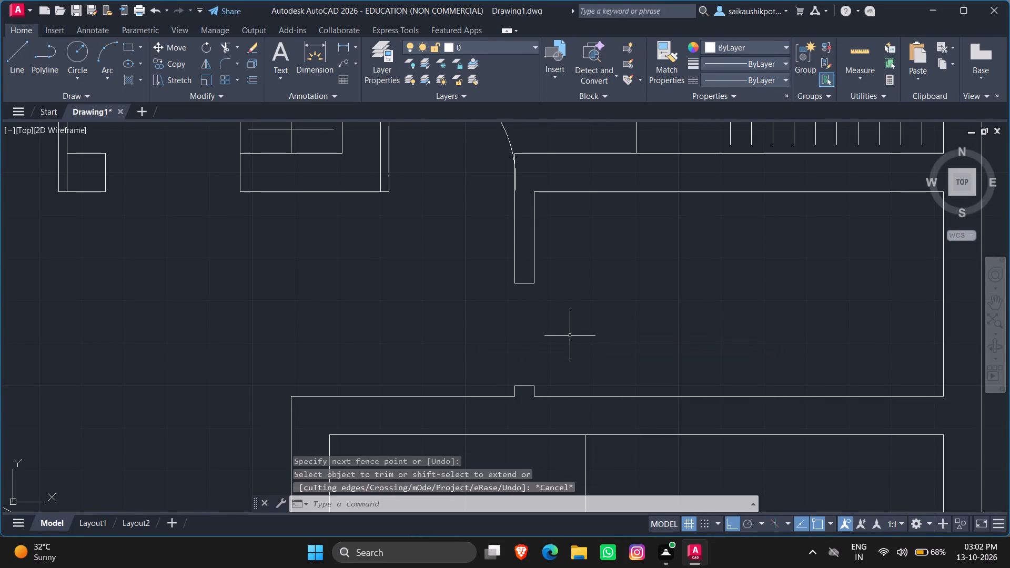
Draw a door leaf 2' long and 2" thick from the lower jamb's outer end, extending horizontally into the small room.
{"action": "key", "text": "l"}
{"action": "key", "text": "Return"}
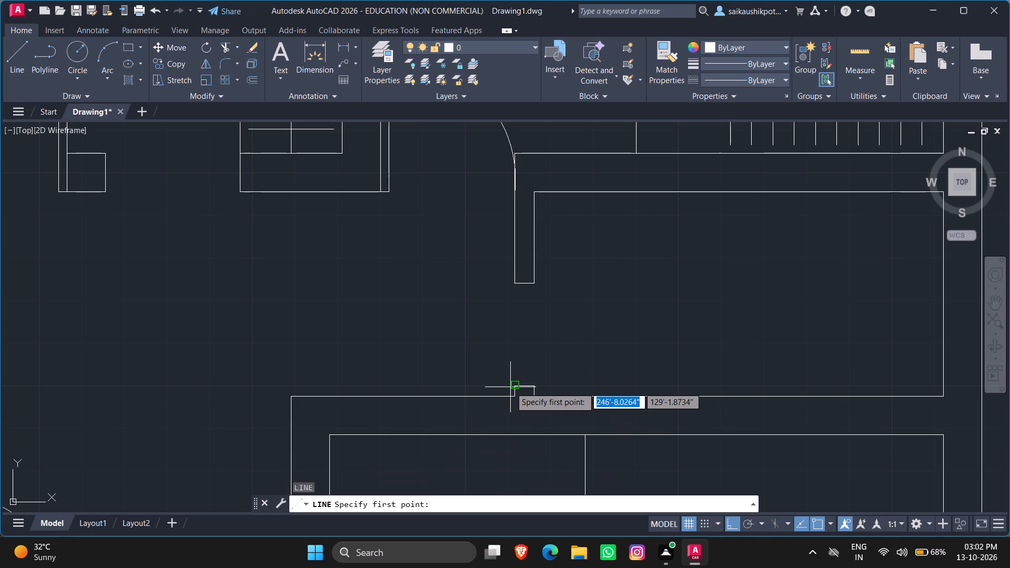
{"action": "left_click_drag", "start_coordinate": [514, 387], "coordinate": [522, 385]}
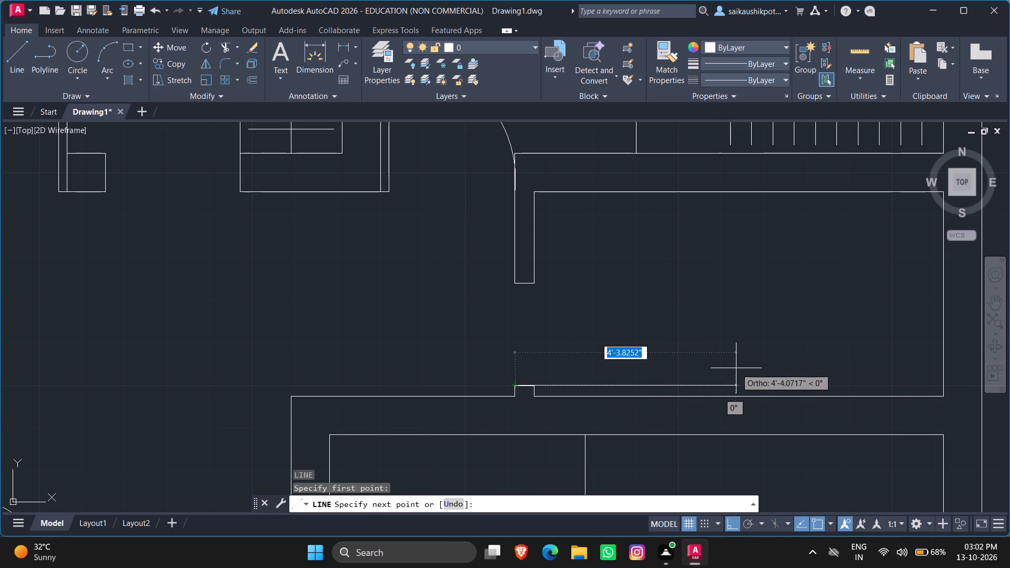
{"action": "type", "text": "2'"}
{"action": "key", "text": "Return"}
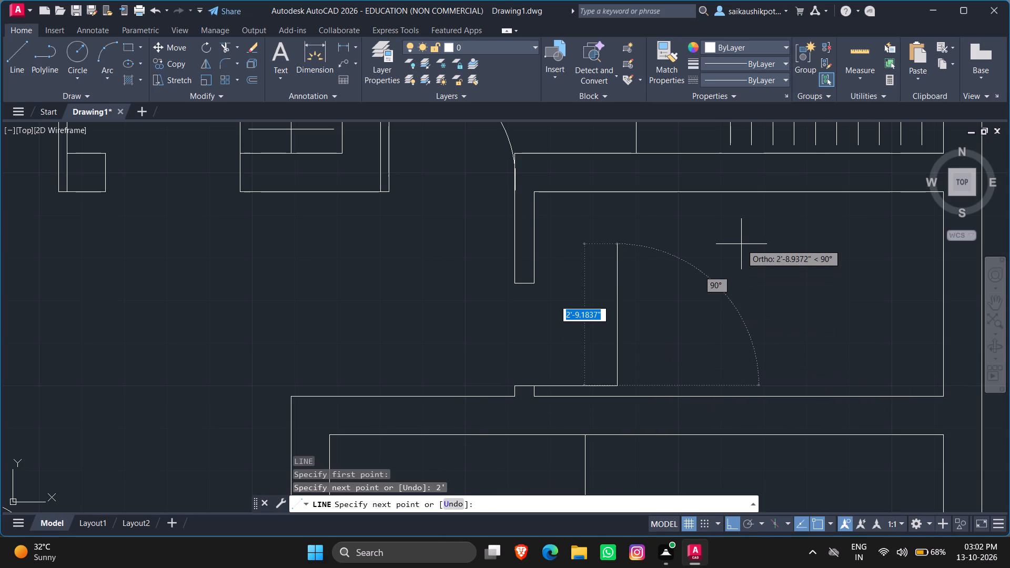
{"action": "type", "text": "2\""}
{"action": "key", "text": "Return"}
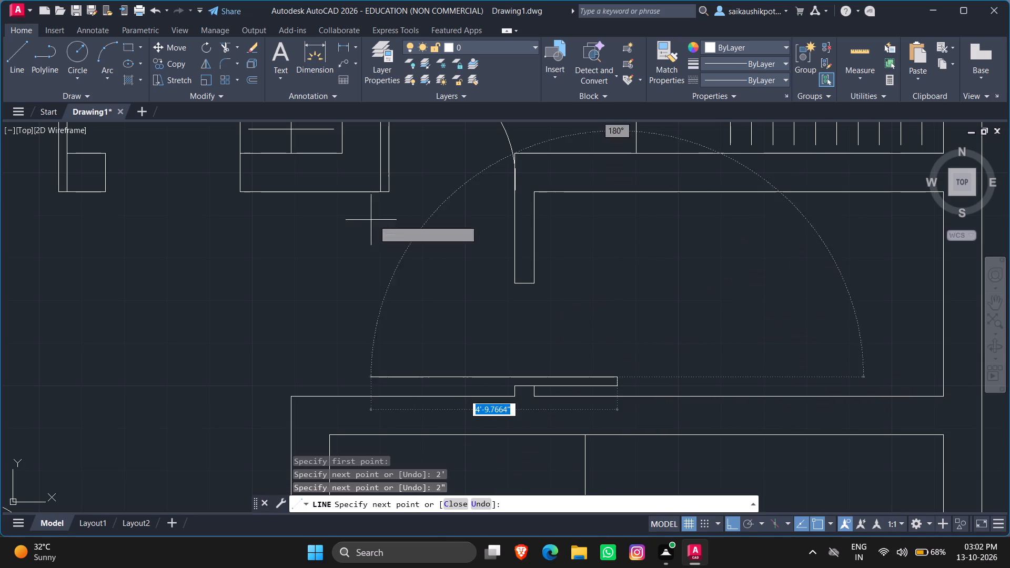
{"action": "type", "text": "2'"}
{"action": "key", "text": "Return"}
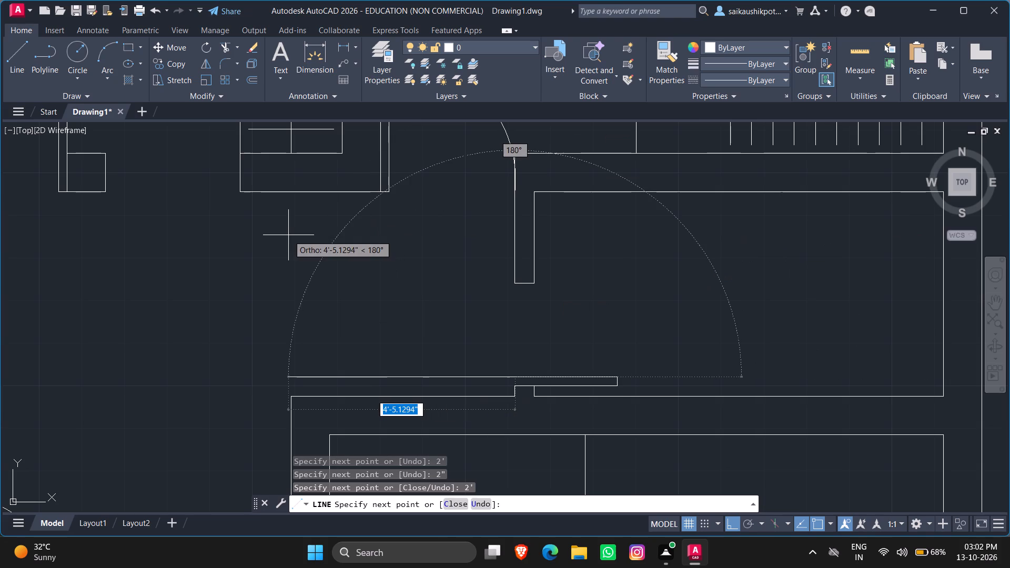
{"action": "scroll", "coordinate": [489, 389], "scroll_direction": "up", "scroll_amount": 2}
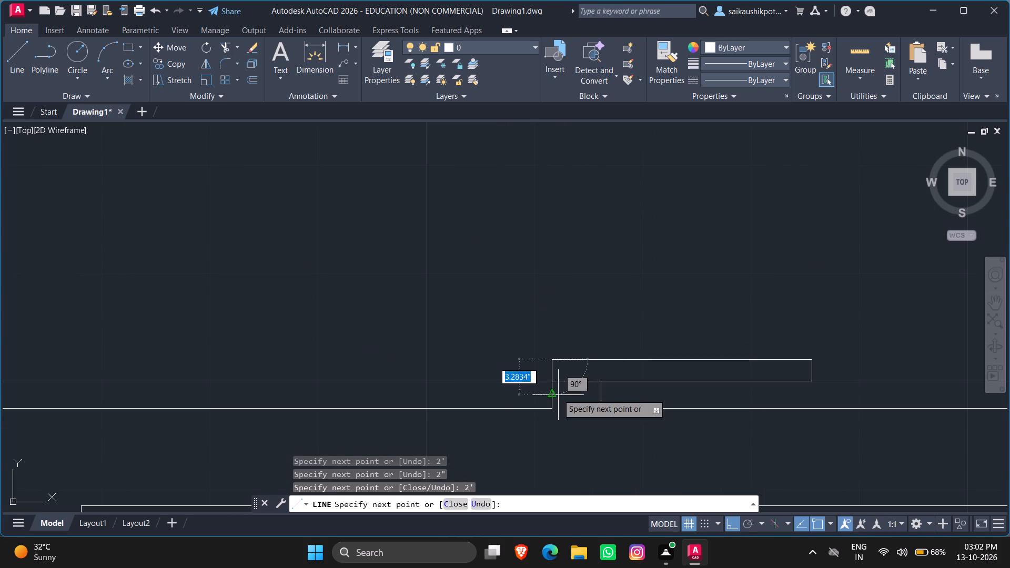
{"action": "left_click", "coordinate": [554, 382]}
{"action": "key", "text": "Escape"}
{"action": "scroll", "coordinate": [528, 305], "scroll_direction": "down", "scroll_amount": 3}
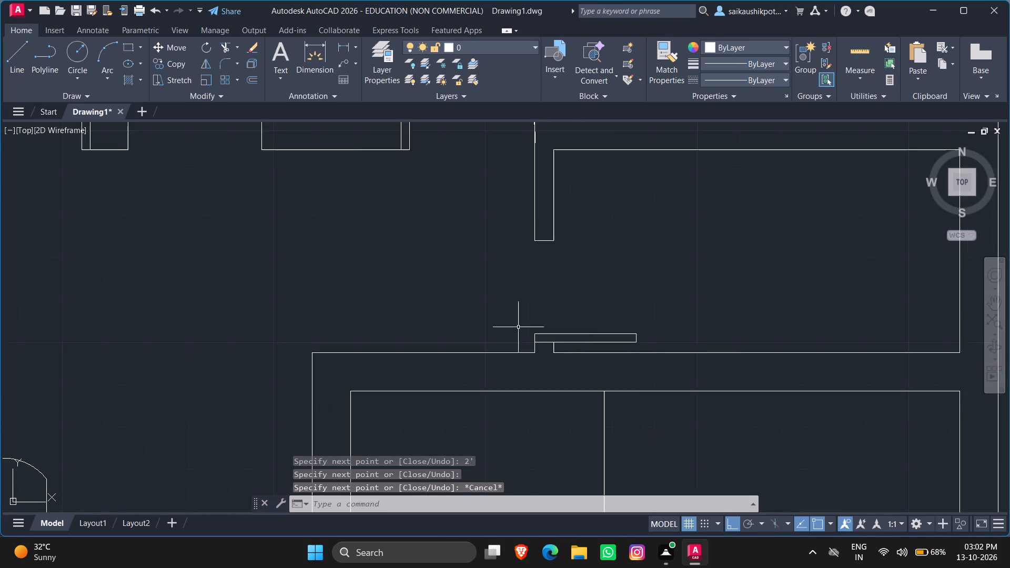
With Ortho off, draw a three-point swing arc from the upper jamb's outer corner to the free end of the door leaf.
{"action": "left_click", "coordinate": [105, 53]}
{"action": "key", "text": "F8"}
{"action": "scroll", "coordinate": [534, 277], "scroll_direction": "up", "scroll_amount": 1}
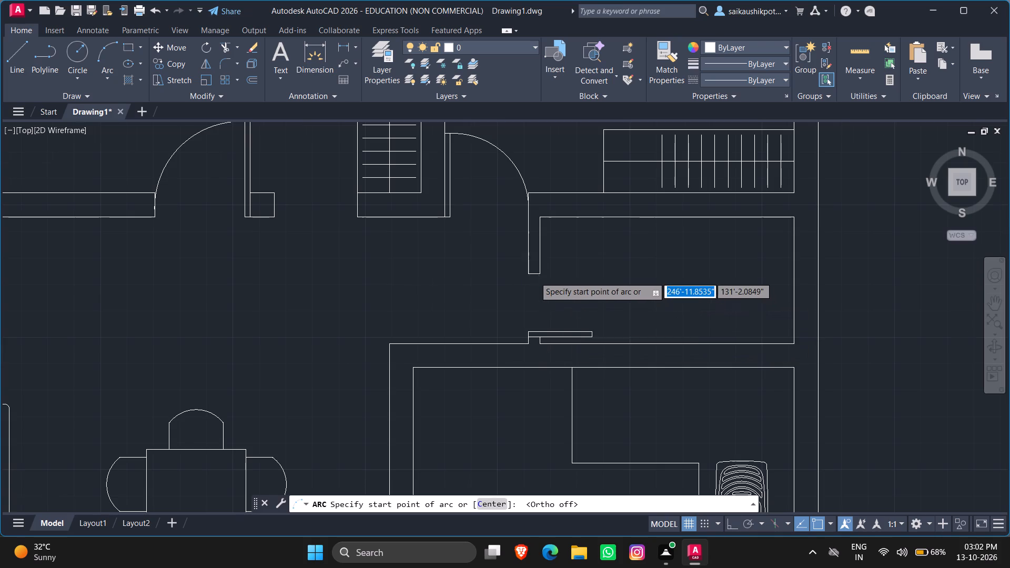
{"action": "left_click", "coordinate": [526, 275]}
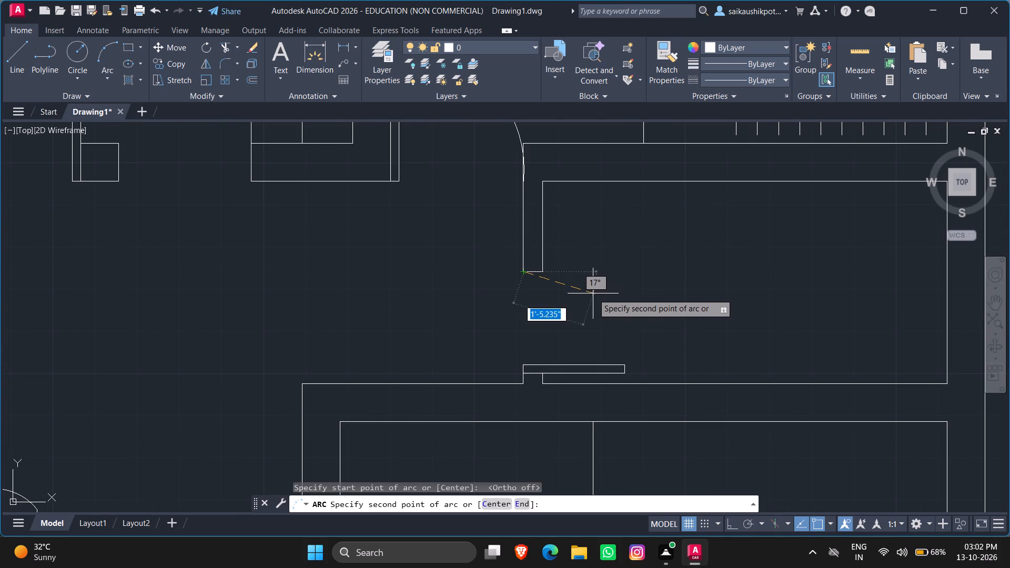
{"action": "left_click", "coordinate": [603, 295]}
{"action": "left_click", "coordinate": [623, 363]}
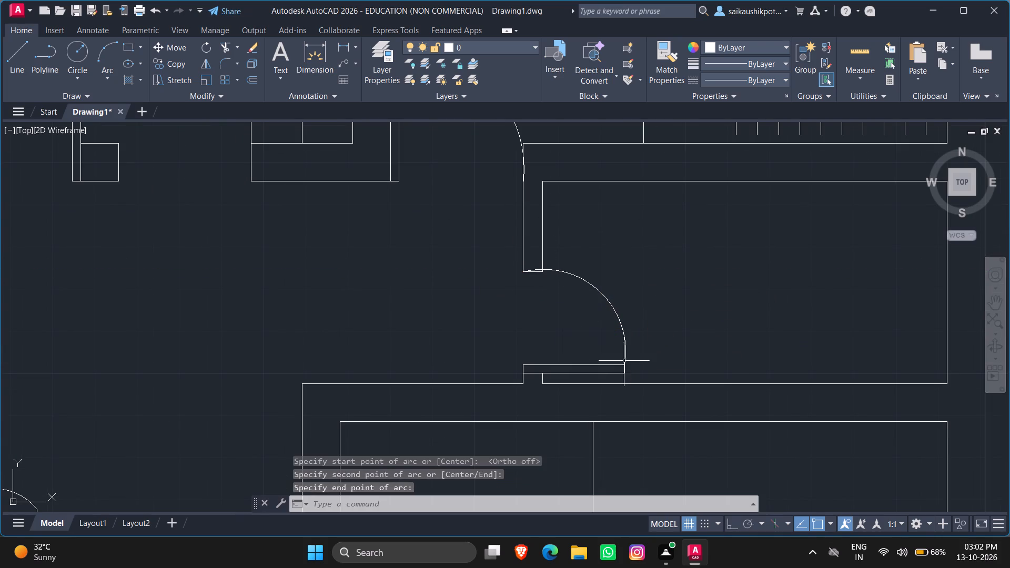
{"action": "key", "text": "Escape"}
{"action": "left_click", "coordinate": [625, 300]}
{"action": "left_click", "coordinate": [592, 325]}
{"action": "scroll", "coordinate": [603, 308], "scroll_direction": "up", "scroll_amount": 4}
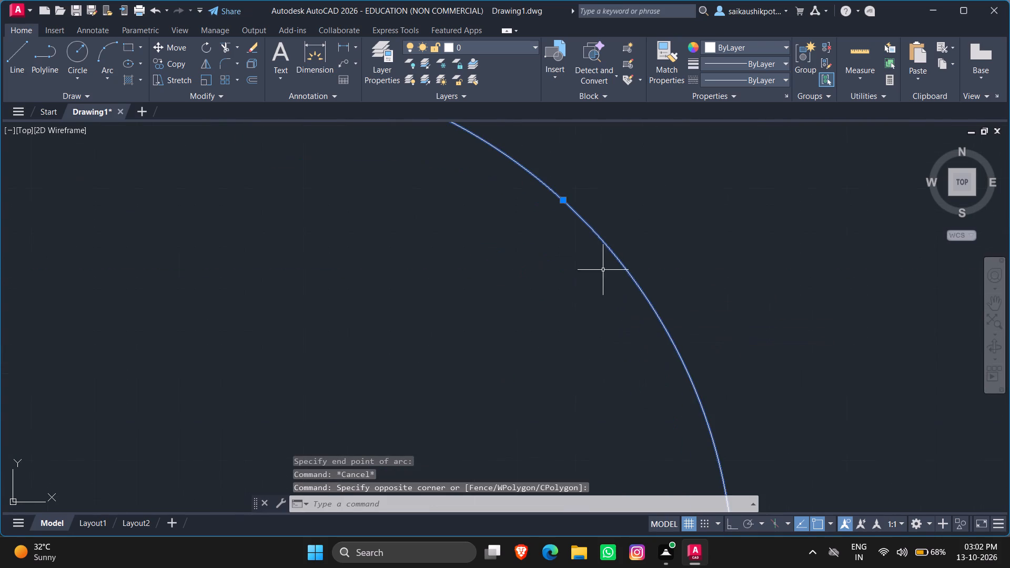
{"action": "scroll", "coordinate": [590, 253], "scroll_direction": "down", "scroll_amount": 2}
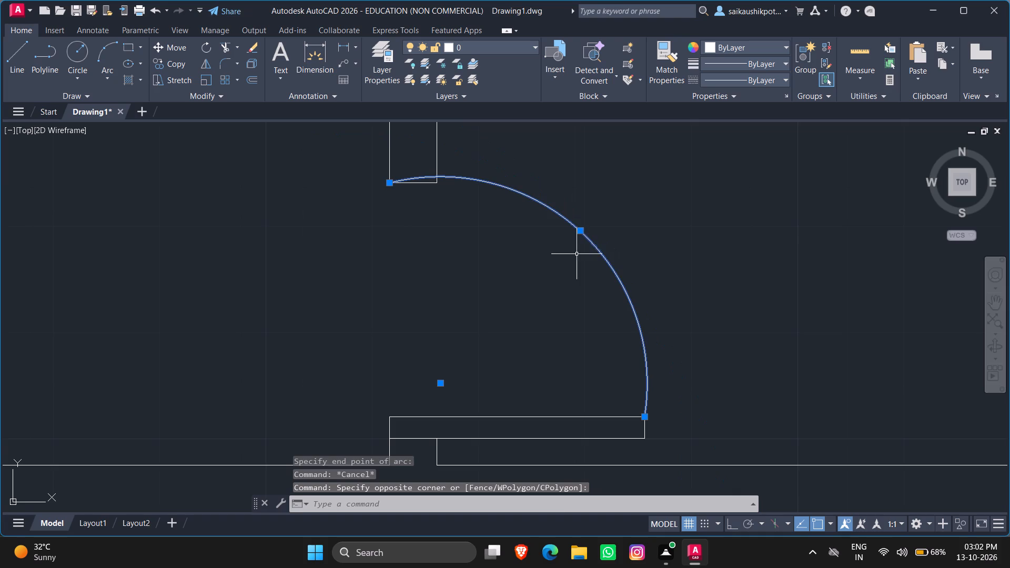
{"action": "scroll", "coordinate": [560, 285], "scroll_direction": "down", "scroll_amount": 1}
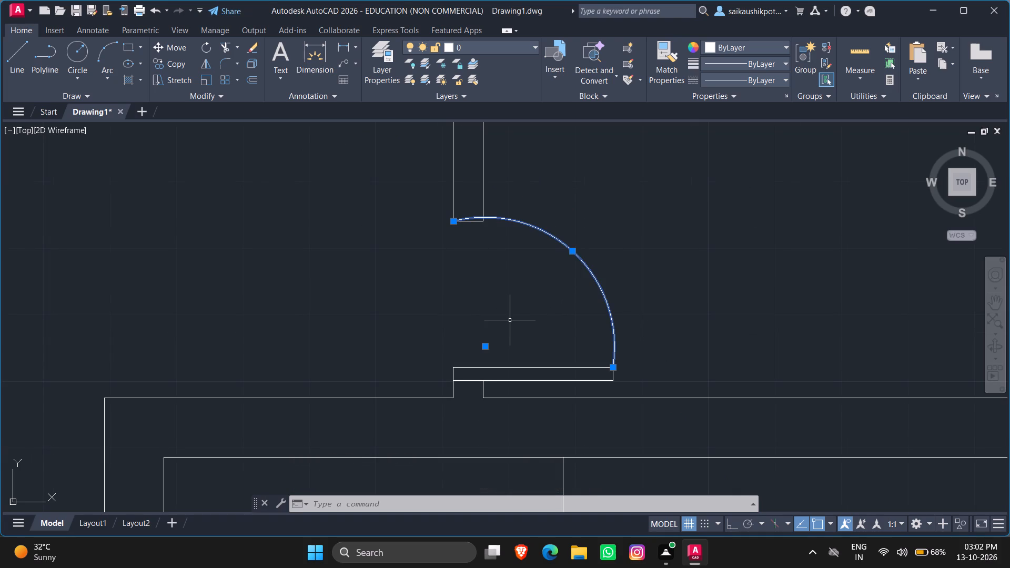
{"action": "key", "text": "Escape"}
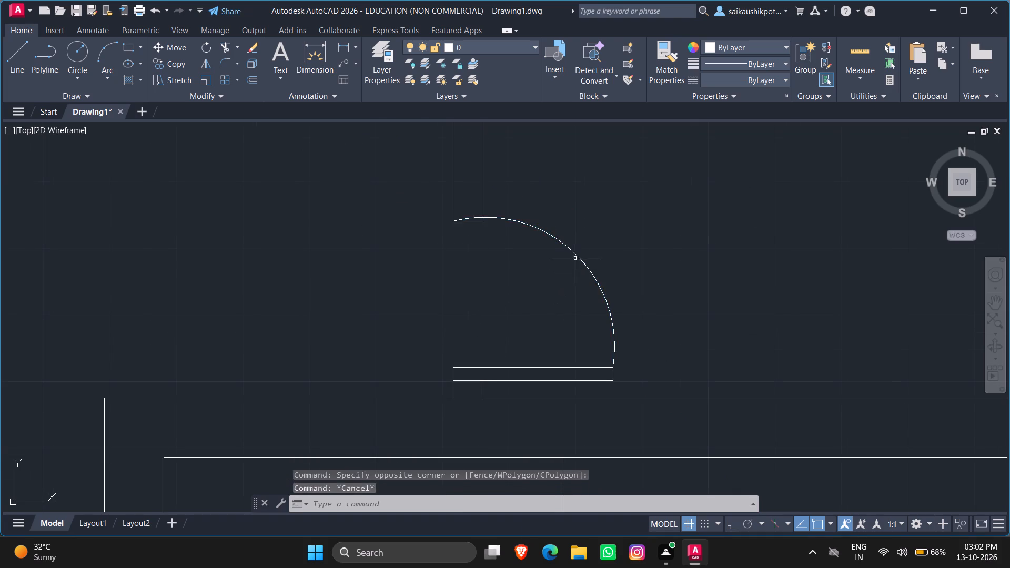
Stretch the swing arc's midpoint slightly inward, toward the hinge, so the curve meets the upper jamb without bulging above it.
{"action": "scroll", "coordinate": [575, 257], "scroll_direction": "up", "scroll_amount": 1}
{"action": "left_click", "coordinate": [579, 247]}
{"action": "left_click", "coordinate": [540, 286]}
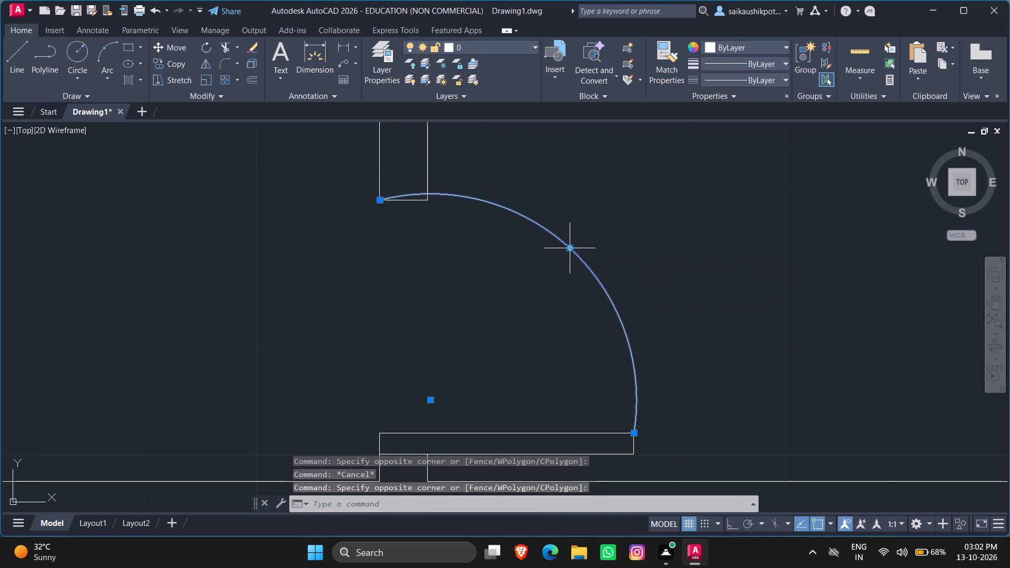
{"action": "left_click", "coordinate": [571, 249]}
{"action": "scroll", "coordinate": [561, 268], "scroll_direction": "up", "scroll_amount": 1}
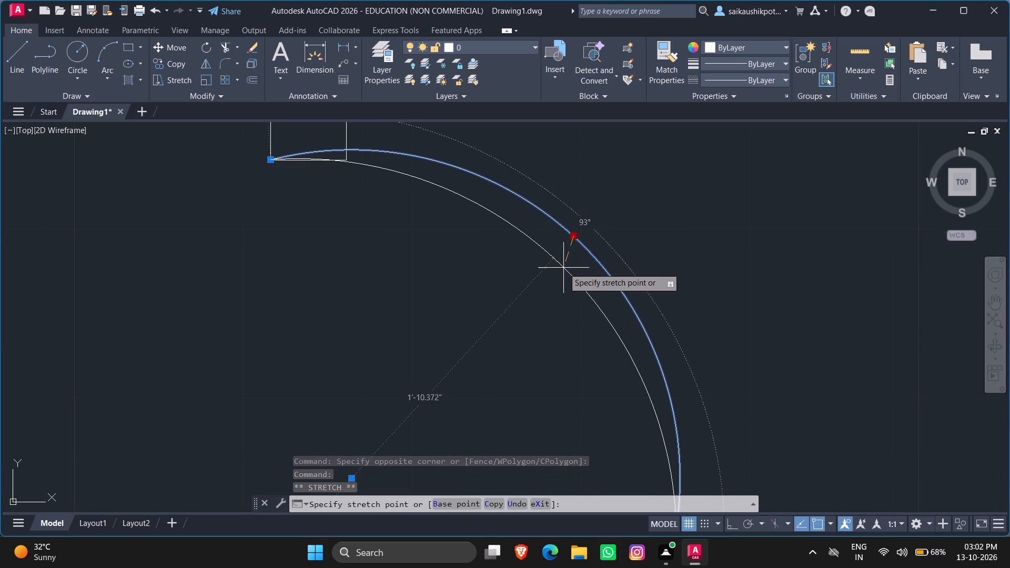
{"action": "left_click", "coordinate": [563, 268]}
{"action": "key", "text": "Escape"}
{"action": "key", "text": "Escape"}
With Ortho on, draw a vertical jamb line across the kitchen's top wall, just right of the room's inner left corner.
{"action": "scroll", "coordinate": [563, 268], "scroll_direction": "down", "scroll_amount": 2}
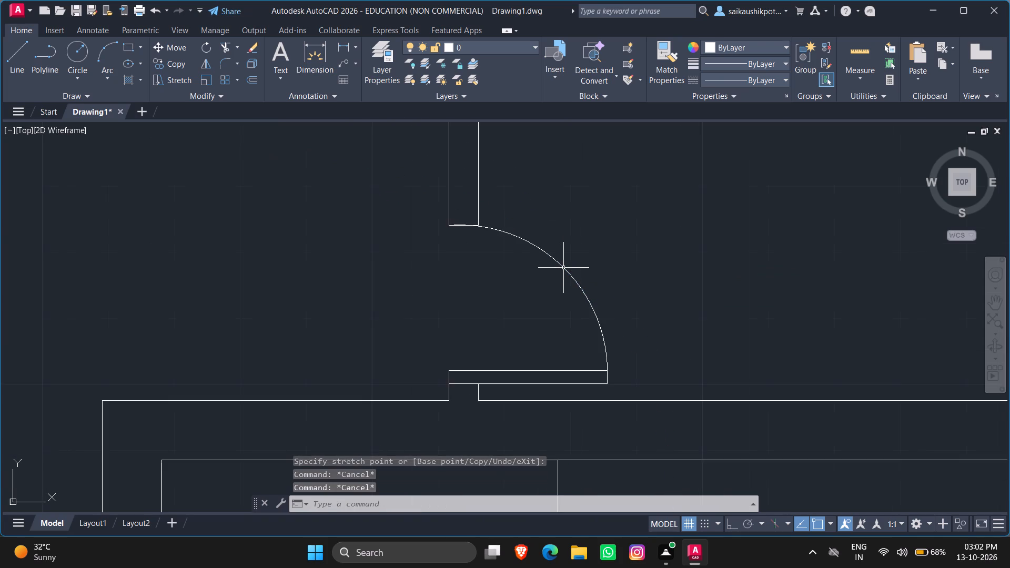
{"action": "scroll", "coordinate": [563, 268], "scroll_direction": "down", "scroll_amount": 2}
{"action": "scroll", "coordinate": [524, 216], "scroll_direction": "down", "scroll_amount": 1}
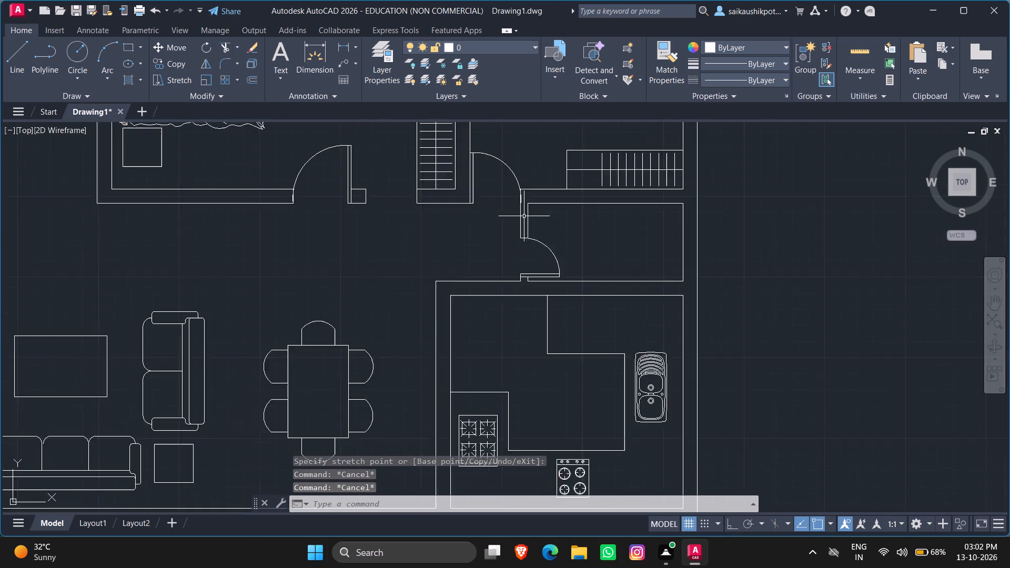
{"action": "scroll", "coordinate": [525, 216], "scroll_direction": "down", "scroll_amount": 1}
{"action": "scroll", "coordinate": [484, 288], "scroll_direction": "up", "scroll_amount": 2}
{"action": "scroll", "coordinate": [502, 252], "scroll_direction": "down", "scroll_amount": 2}
{"action": "scroll", "coordinate": [486, 215], "scroll_direction": "up", "scroll_amount": 2}
{"action": "scroll", "coordinate": [505, 287], "scroll_direction": "up", "scroll_amount": 1}
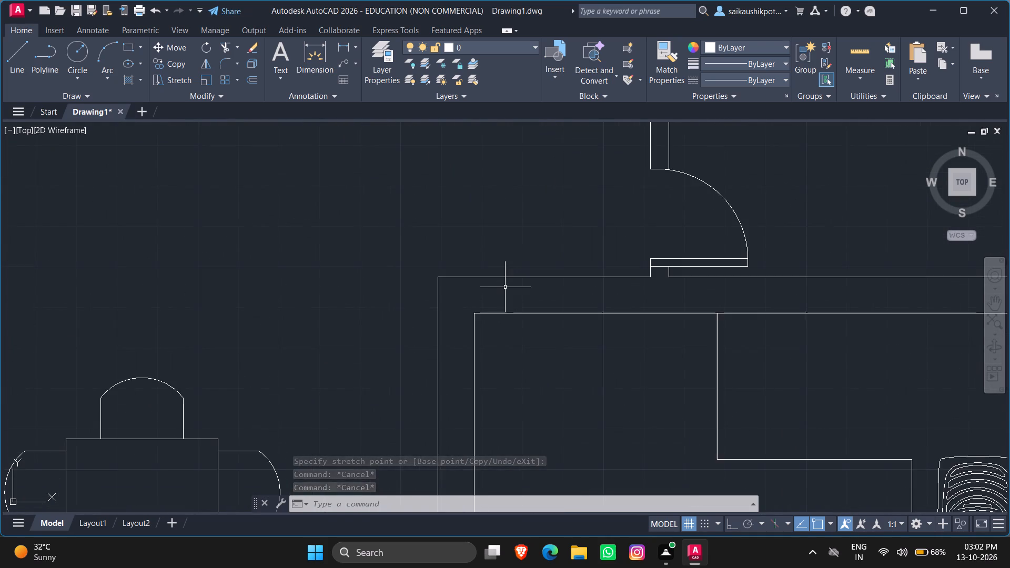
{"action": "scroll", "coordinate": [505, 287], "scroll_direction": "up", "scroll_amount": 1}
{"action": "key", "text": "Escape"}
{"action": "key", "text": "Escape"}
{"action": "key", "text": "l"}
{"action": "key", "text": "Return"}
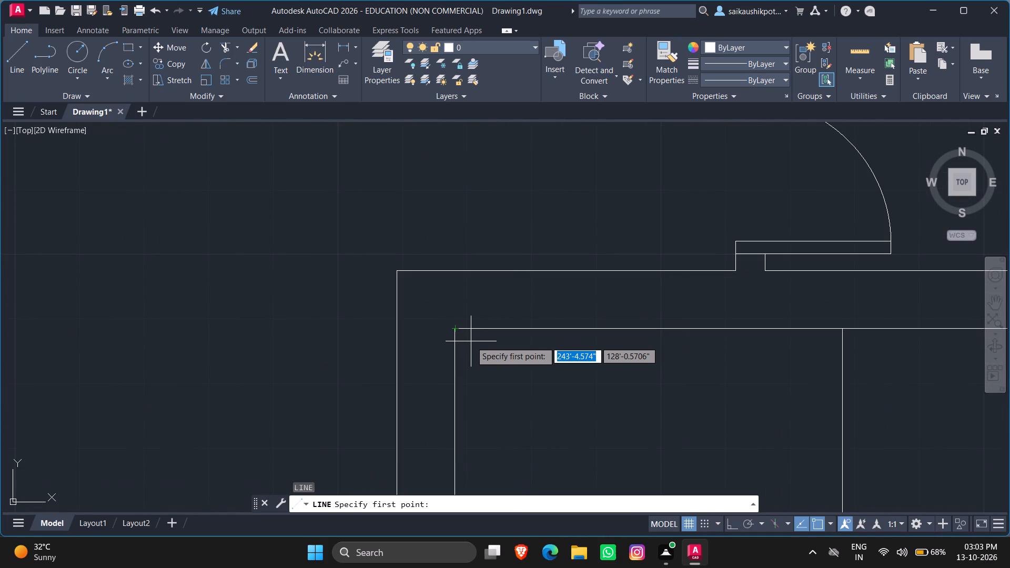
{"action": "key", "text": "F8"}
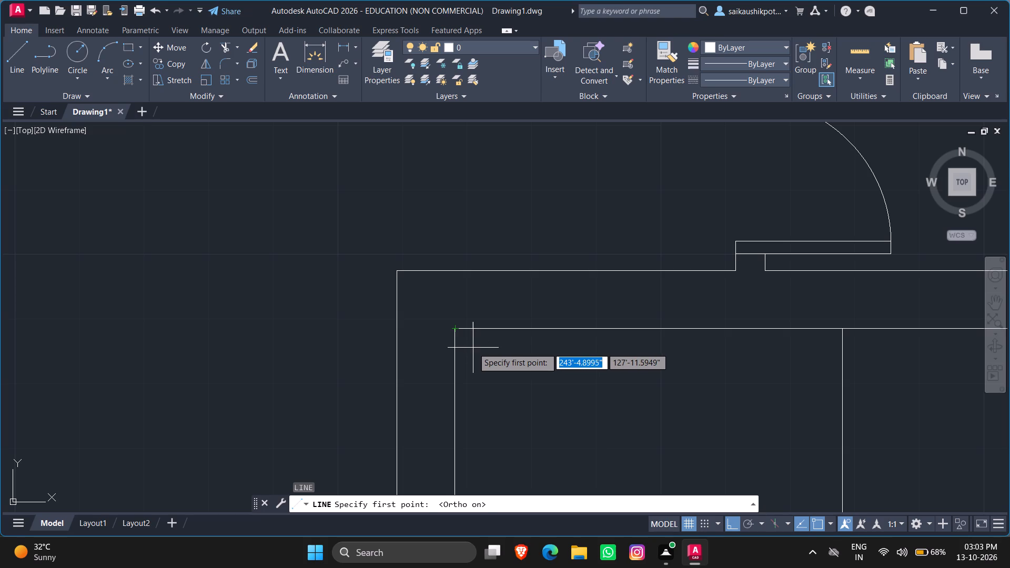
{"action": "left_click", "coordinate": [473, 348]}
{"action": "left_click", "coordinate": [479, 247]}
{"action": "key", "text": "Escape"}
{"action": "key", "text": "Escape"}
{"action": "key", "text": "Escape"}
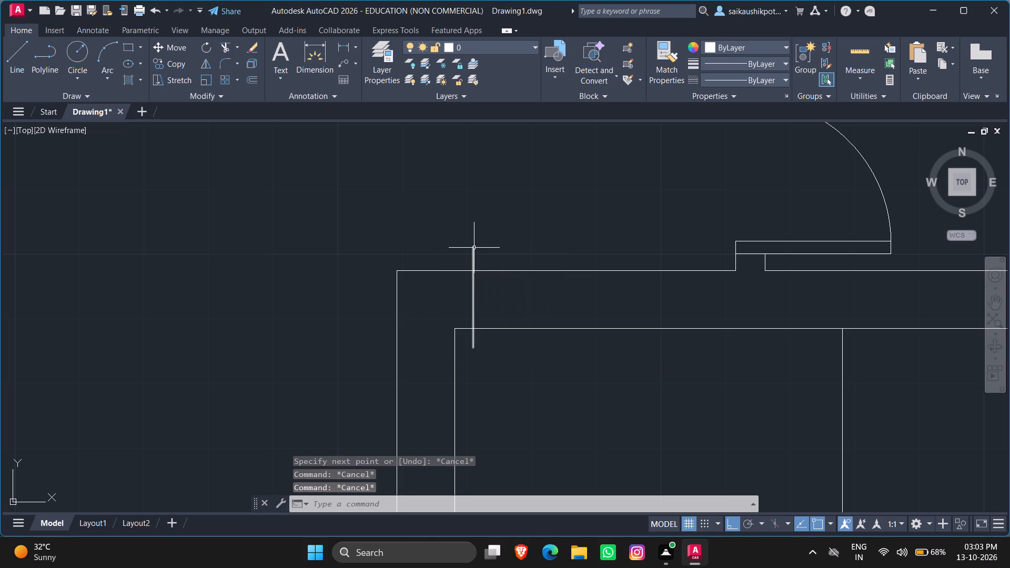
Trim the kitchen jamb line's overhanging upper and lower ends so it spans only the wall thickness.
{"action": "key", "text": "t"}
{"action": "key", "text": "r"}
{"action": "key", "text": "Return"}
{"action": "key", "text": "Return"}
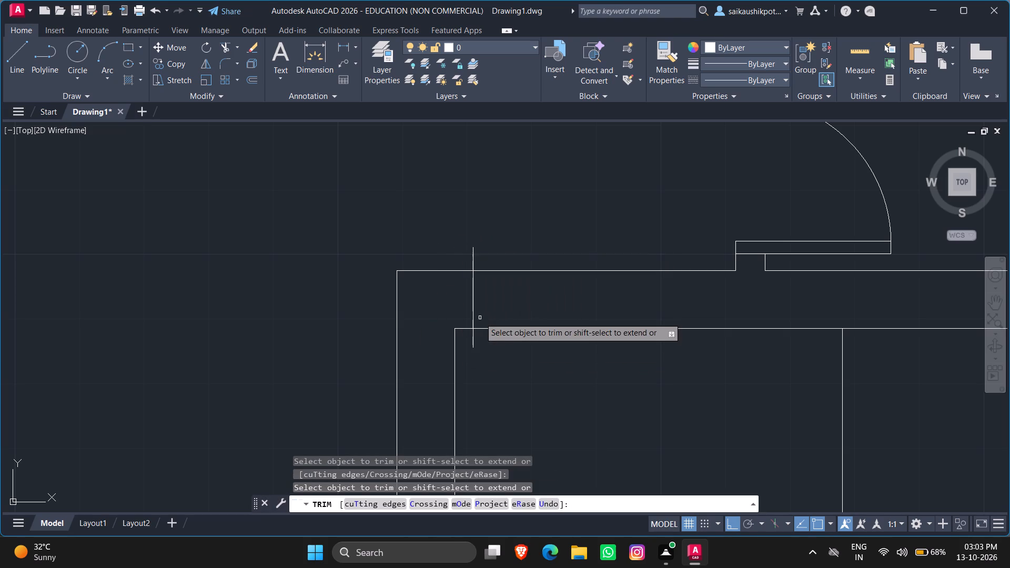
{"action": "left_click", "coordinate": [474, 260]}
{"action": "left_click", "coordinate": [469, 259]}
{"action": "left_click", "coordinate": [478, 243]}
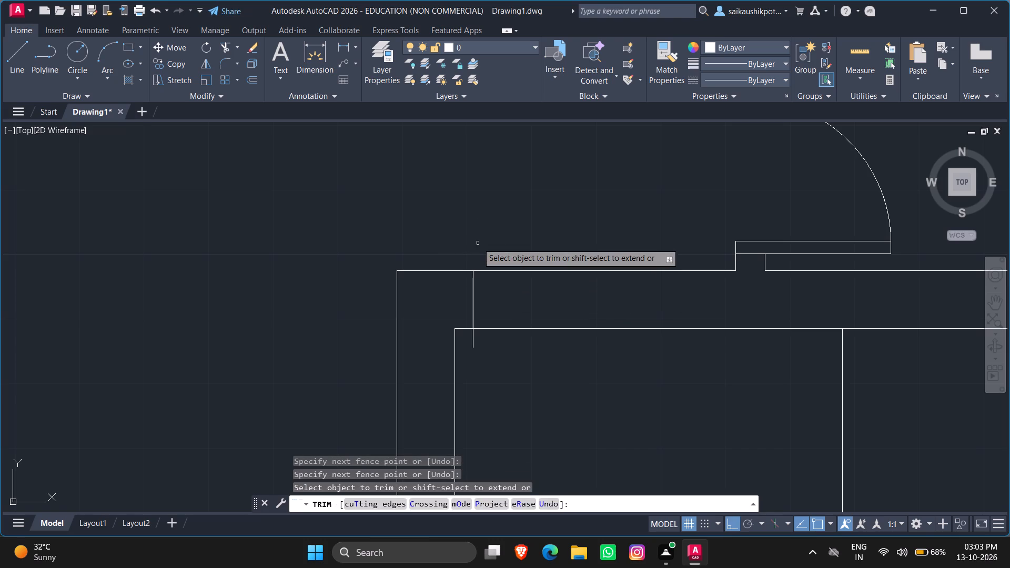
{"action": "left_click", "coordinate": [474, 340]}
{"action": "key", "text": "Escape"}
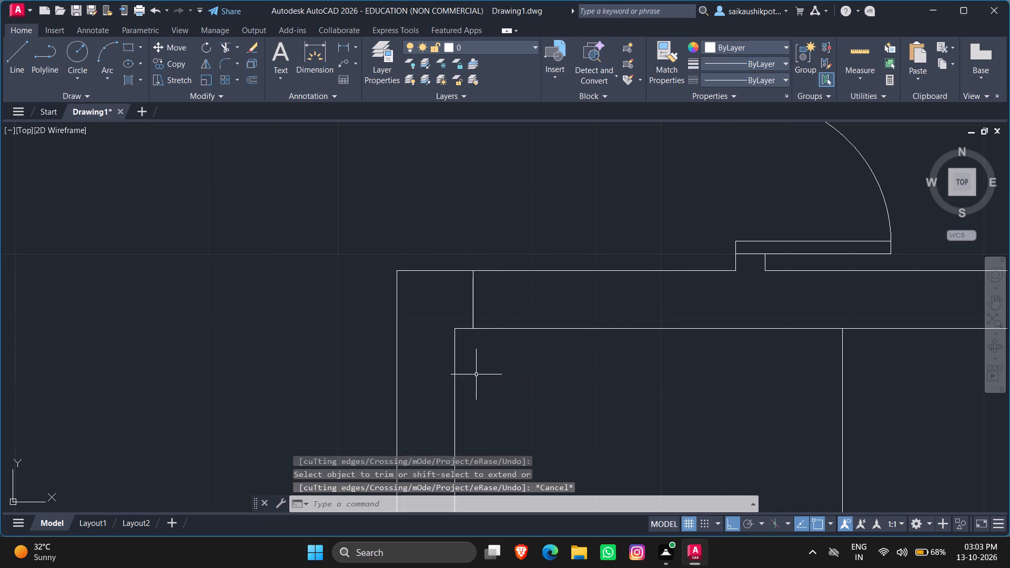
{"action": "key", "text": "Escape"}
{"action": "key", "text": "Escape"}
{"action": "key", "text": "Escape"}
{"action": "key", "text": "Escape"}
{"action": "key", "text": "Escape"}
{"action": "key", "text": "Escape"}
{"action": "key", "text": "Escape"}
{"action": "key", "text": "Escape"}
{"action": "key", "text": "Escape"}
Offset the jamb line in the kitchen's top wall 3' to the right to mark the other side of the door opening.
{"action": "key", "text": "o"}
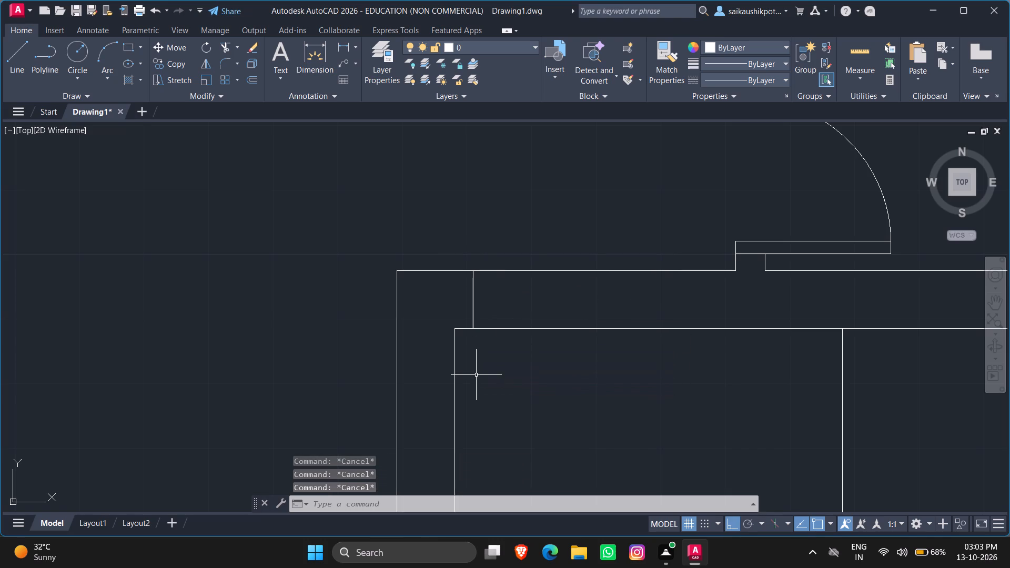
{"action": "key", "text": "Return"}
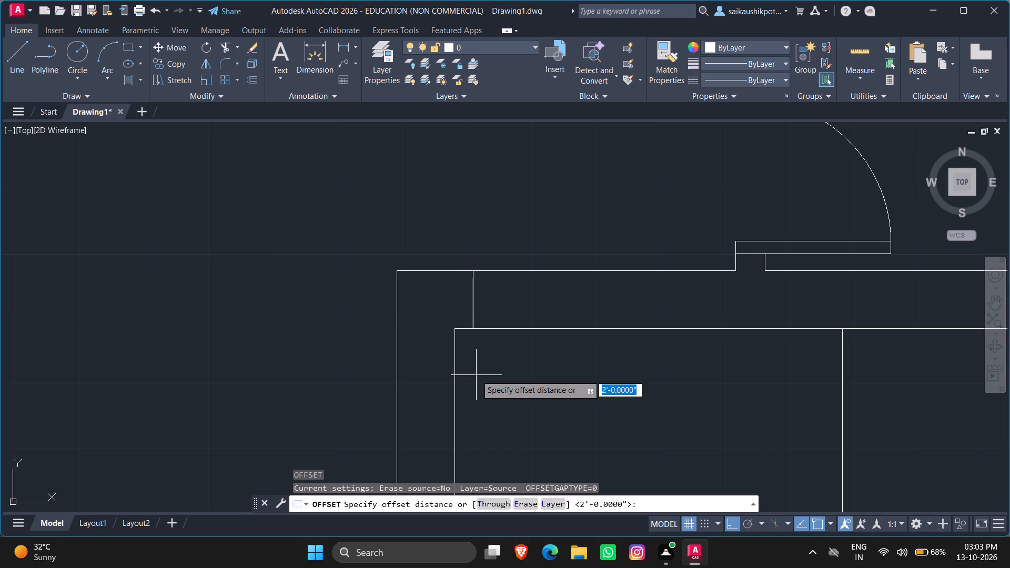
{"action": "key", "text": "0"}
{"action": "key", "text": "BackSpace"}
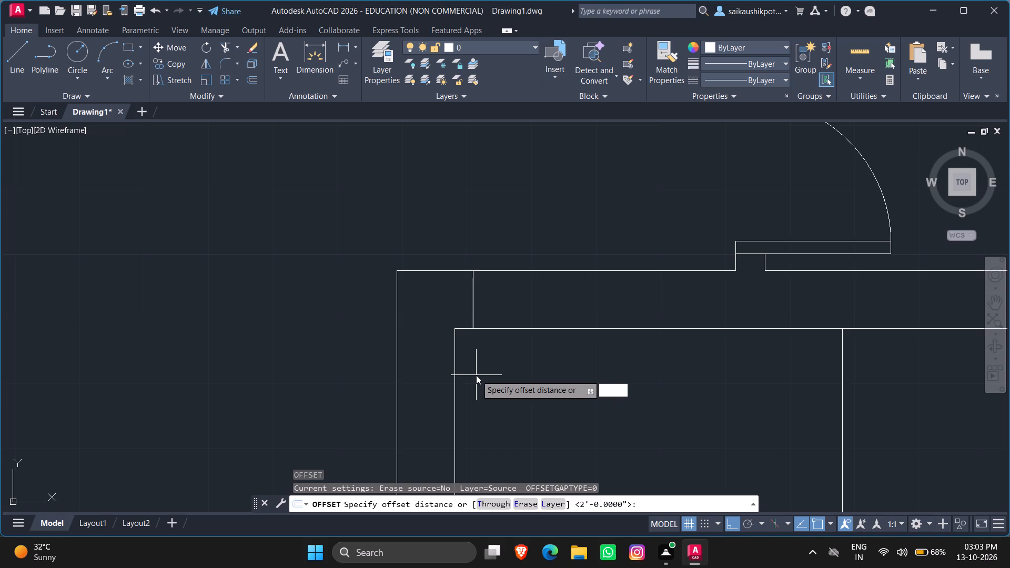
{"action": "type", "text": "3'"}
{"action": "key", "text": "Return"}
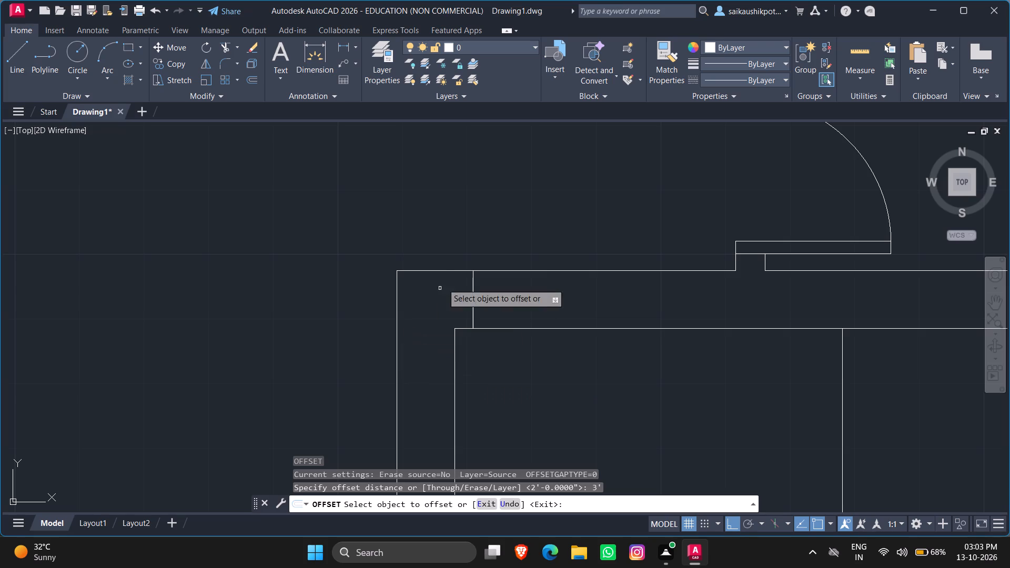
{"action": "left_click", "coordinate": [473, 303]}
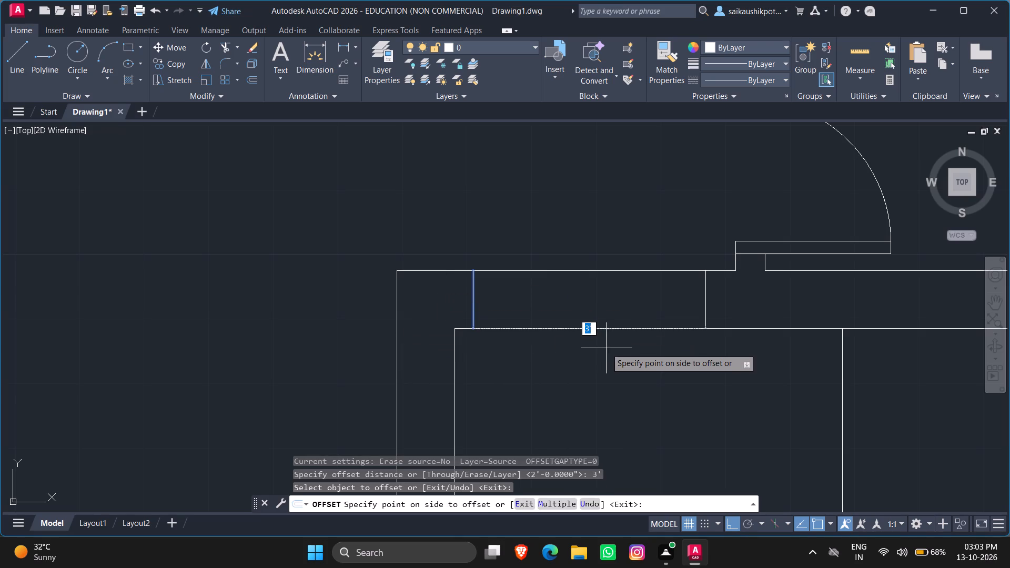
{"action": "left_click", "coordinate": [677, 384]}
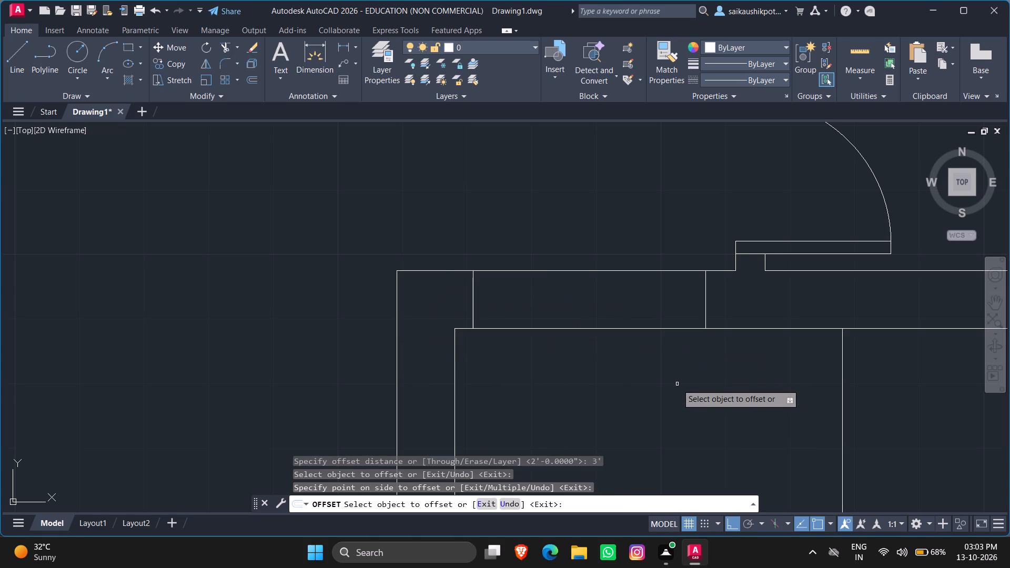
{"action": "key", "text": "Escape"}
{"action": "key", "text": "Escape"}
Trim both wall lines between the two kitchen jambs to clear the door opening.
{"action": "type", "text": "TR"}
{"action": "key", "text": "Return"}
{"action": "key", "text": "Return"}
{"action": "left_click", "coordinate": [655, 390]}
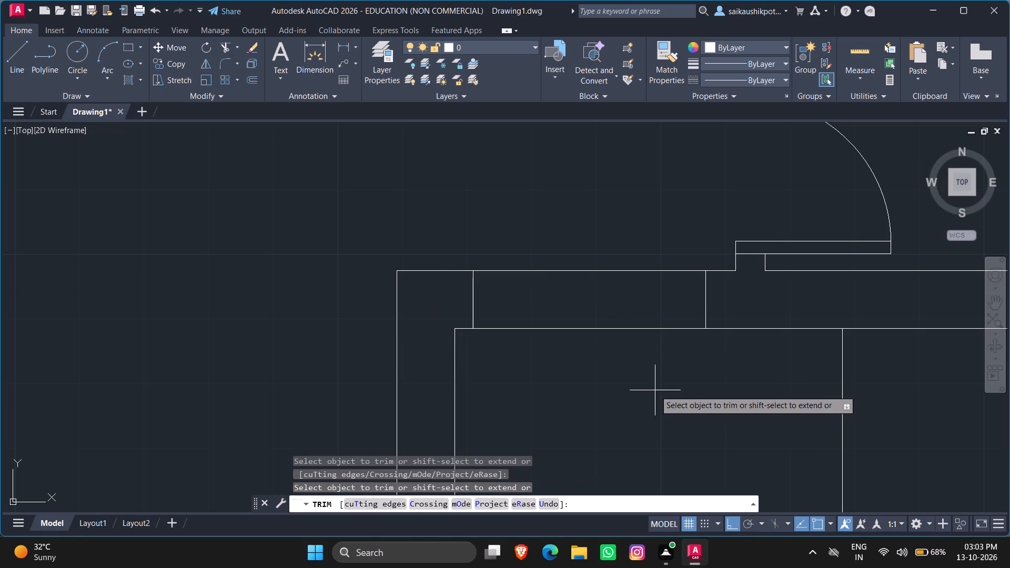
{"action": "left_click", "coordinate": [589, 250]}
{"action": "key", "text": "Escape"}
{"action": "key", "text": "Escape"}
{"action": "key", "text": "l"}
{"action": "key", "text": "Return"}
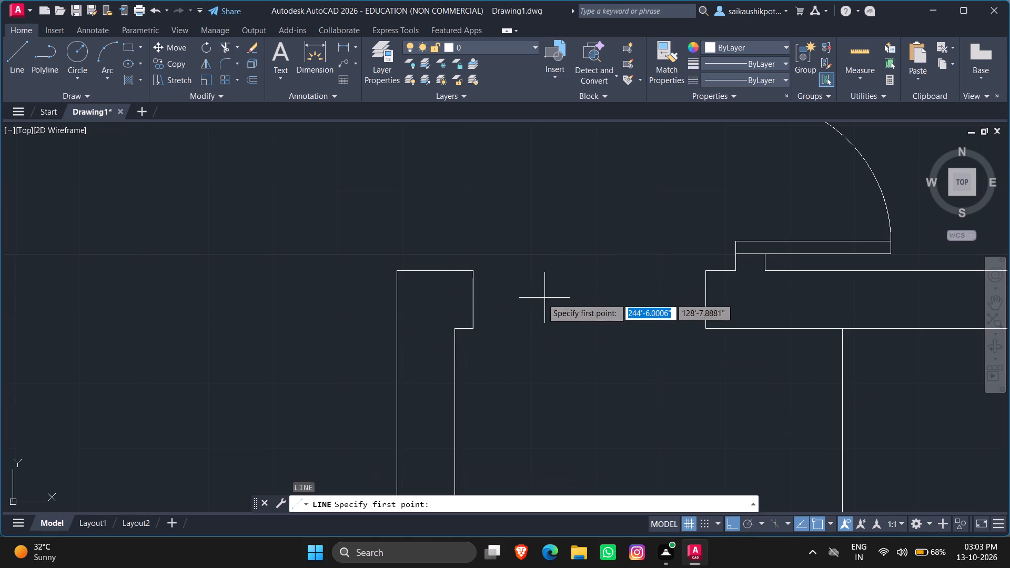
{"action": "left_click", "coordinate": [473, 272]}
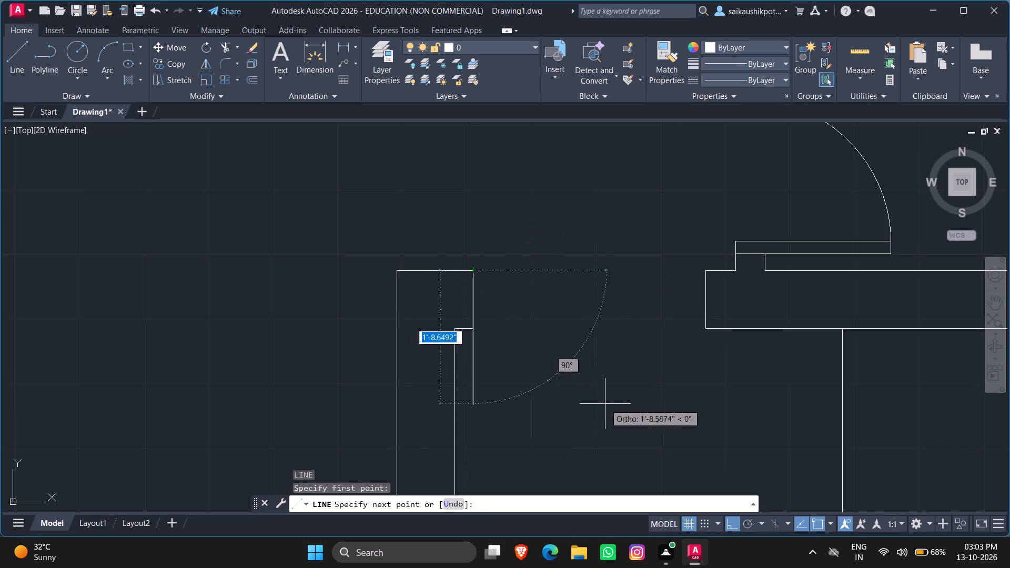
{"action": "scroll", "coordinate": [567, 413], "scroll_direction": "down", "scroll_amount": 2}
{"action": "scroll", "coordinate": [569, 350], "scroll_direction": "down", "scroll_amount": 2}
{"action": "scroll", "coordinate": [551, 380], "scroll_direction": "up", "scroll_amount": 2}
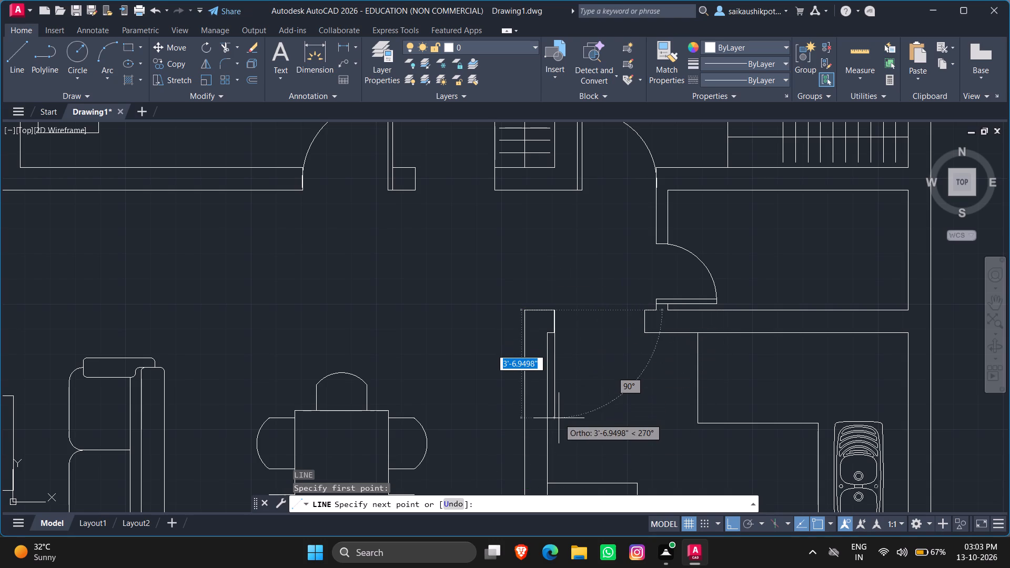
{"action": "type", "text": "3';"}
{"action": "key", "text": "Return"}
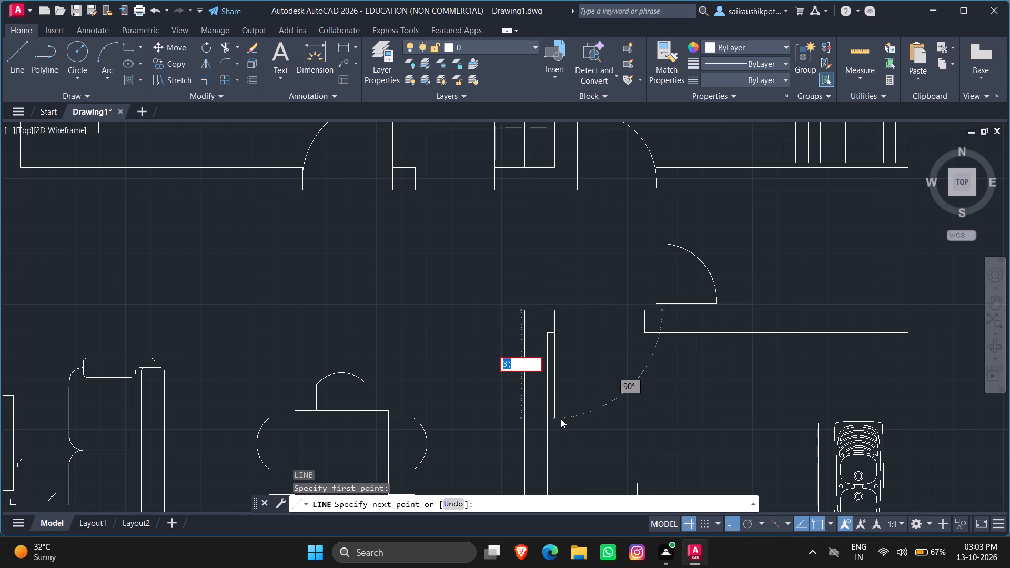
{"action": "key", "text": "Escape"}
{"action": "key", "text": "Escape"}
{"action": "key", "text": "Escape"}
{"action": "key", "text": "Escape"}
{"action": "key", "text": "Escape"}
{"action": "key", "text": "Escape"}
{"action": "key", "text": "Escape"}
Draw a closed door leaf with Line, 3' down from the left jamb's upper corner into the kitchen and 2" thick toward the opening.
{"action": "key", "text": "l"}
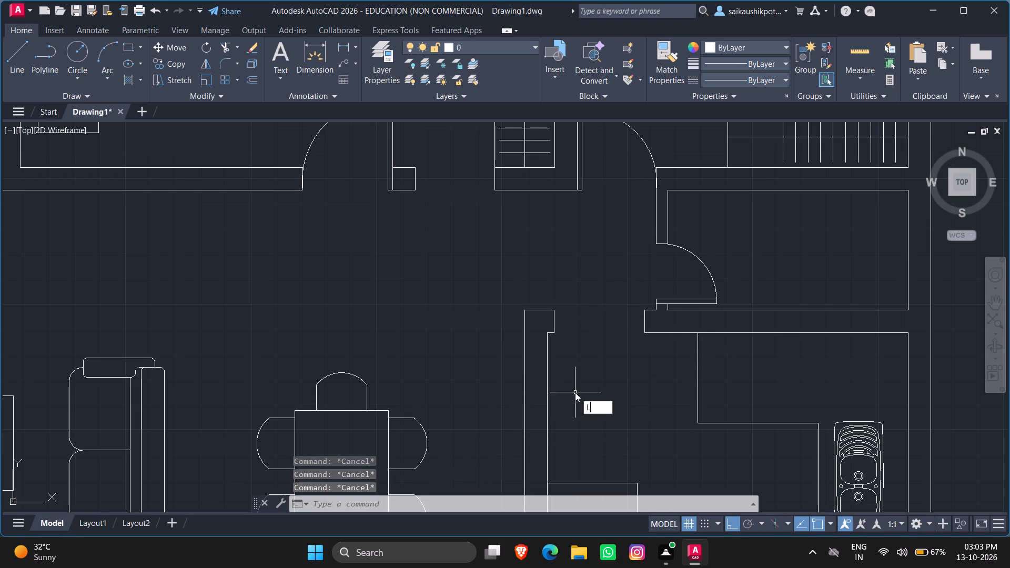
{"action": "key", "text": "Return"}
{"action": "left_click", "coordinate": [553, 308]}
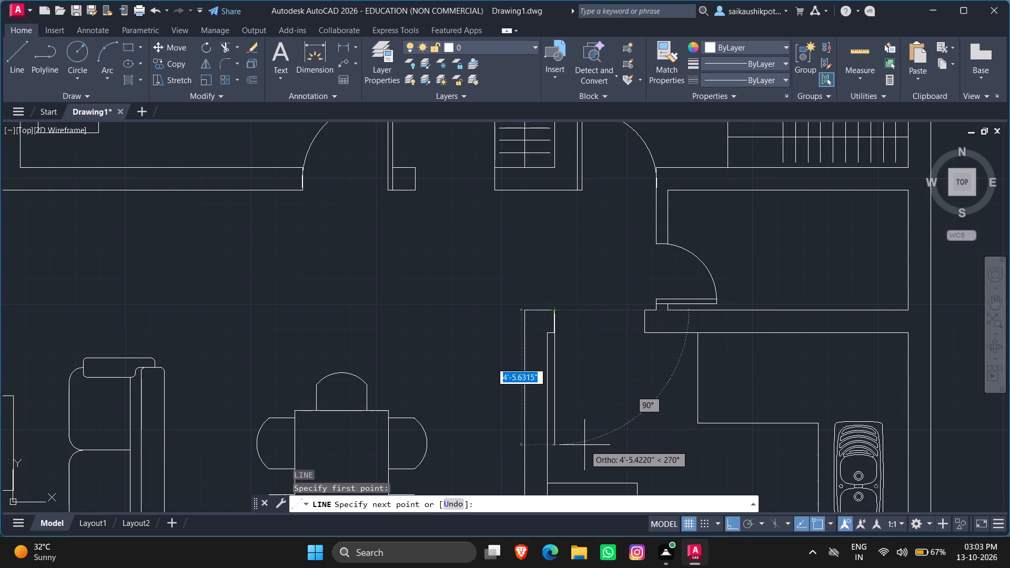
{"action": "type", "text": "3'"}
{"action": "key", "text": "Return"}
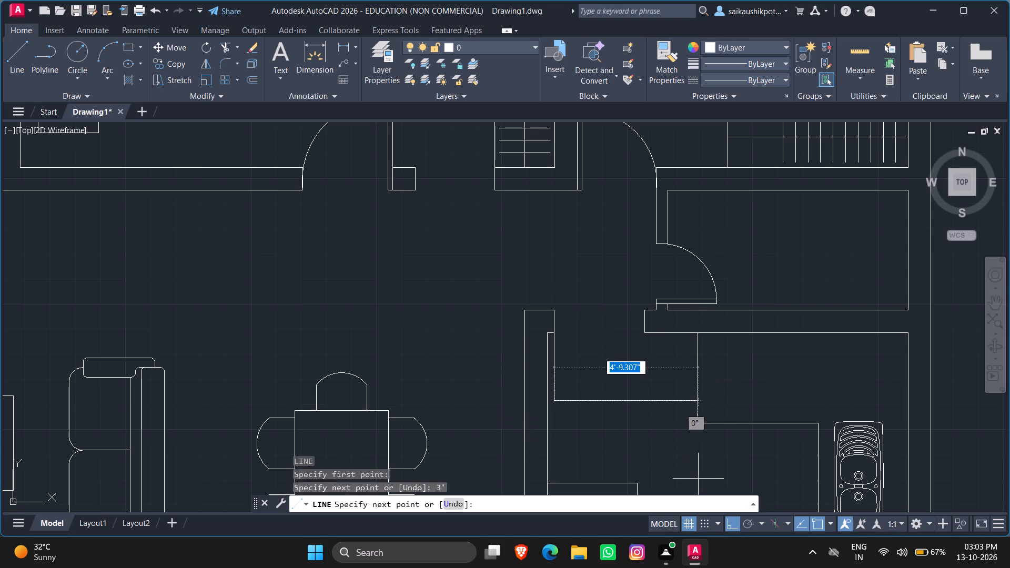
{"action": "type", "text": "2\""}
{"action": "key", "text": "Return"}
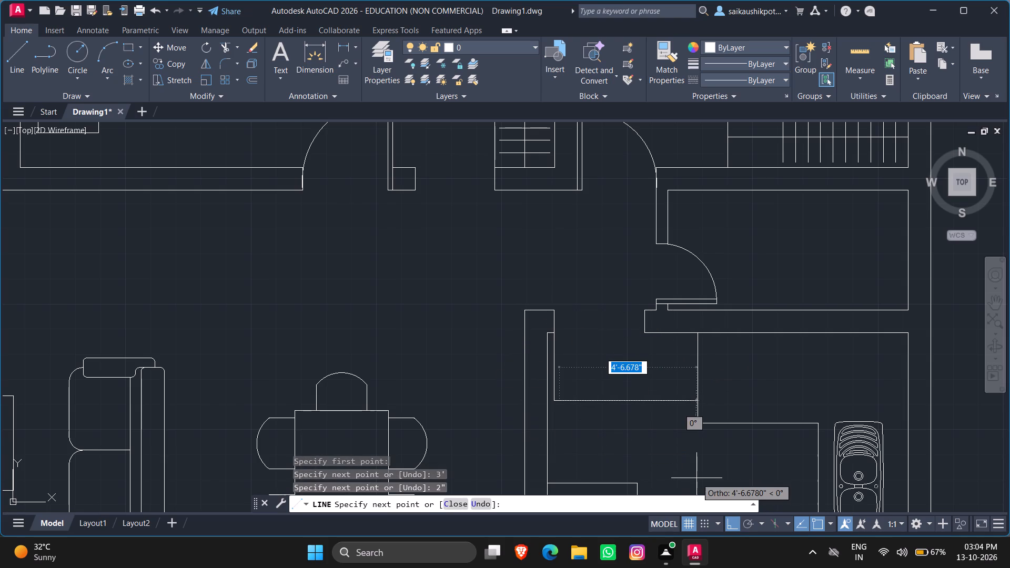
{"action": "type", "text": "3'"}
{"action": "key", "text": "Return"}
{"action": "scroll", "coordinate": [526, 324], "scroll_direction": "up", "scroll_amount": 2}
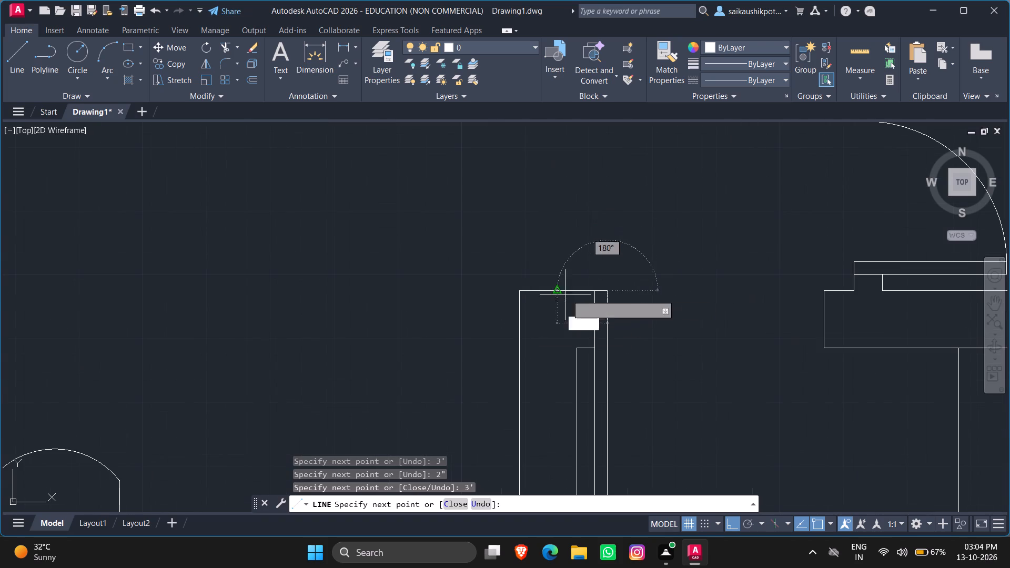
{"action": "left_click", "coordinate": [593, 291]}
{"action": "key", "text": "Escape"}
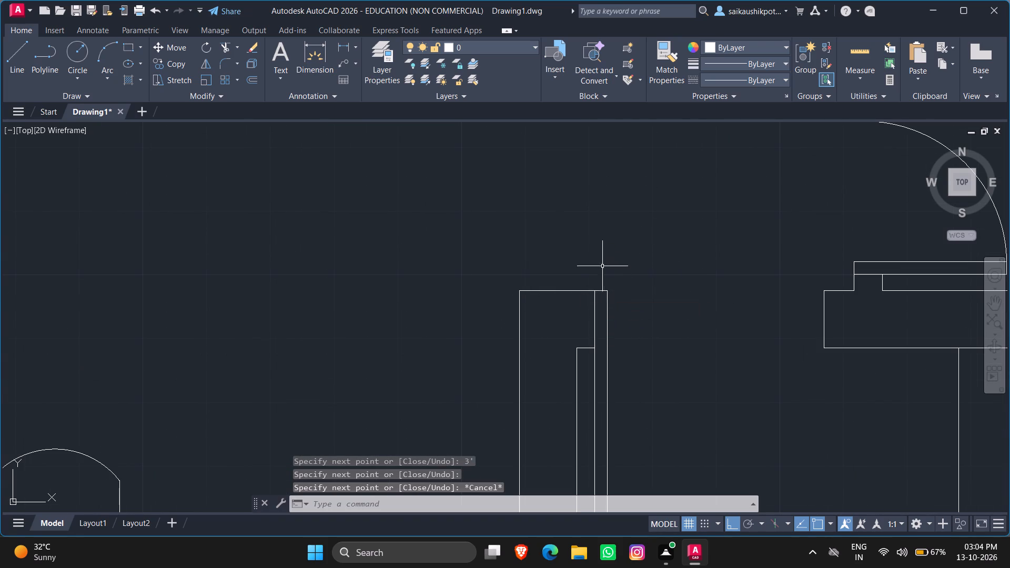
{"action": "key", "text": "Escape"}
With Ortho off, draw a three-point swing arc from the leaf's lower right corner to the upper corner of the kitchen opening's right jamb.
{"action": "scroll", "coordinate": [620, 256], "scroll_direction": "down", "scroll_amount": 3}
{"action": "scroll", "coordinate": [462, 235], "scroll_direction": "up", "scroll_amount": 1}
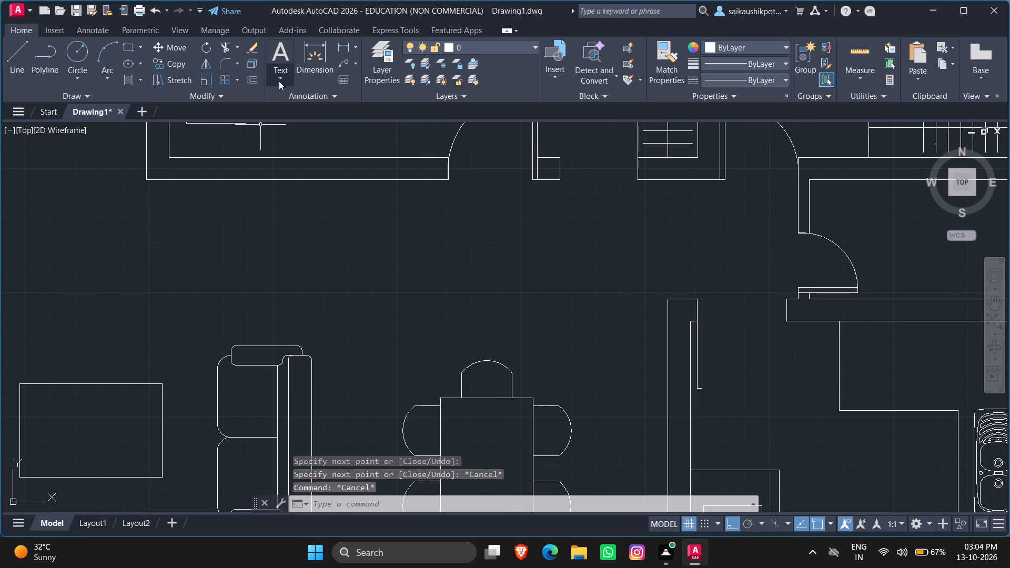
{"action": "left_click", "coordinate": [109, 55]}
{"action": "scroll", "coordinate": [553, 277], "scroll_direction": "down", "scroll_amount": 2}
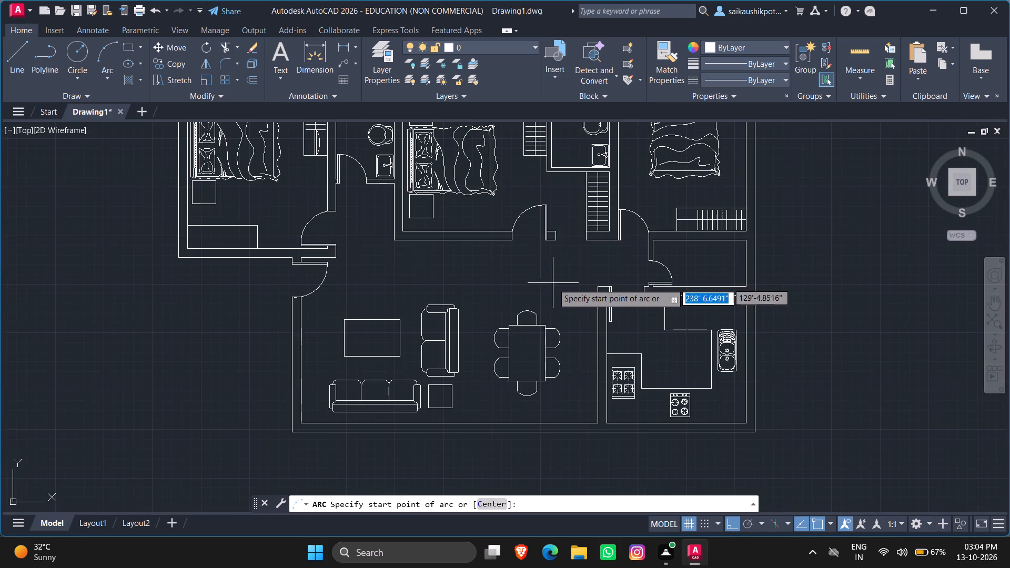
{"action": "scroll", "coordinate": [605, 313], "scroll_direction": "up", "scroll_amount": 2}
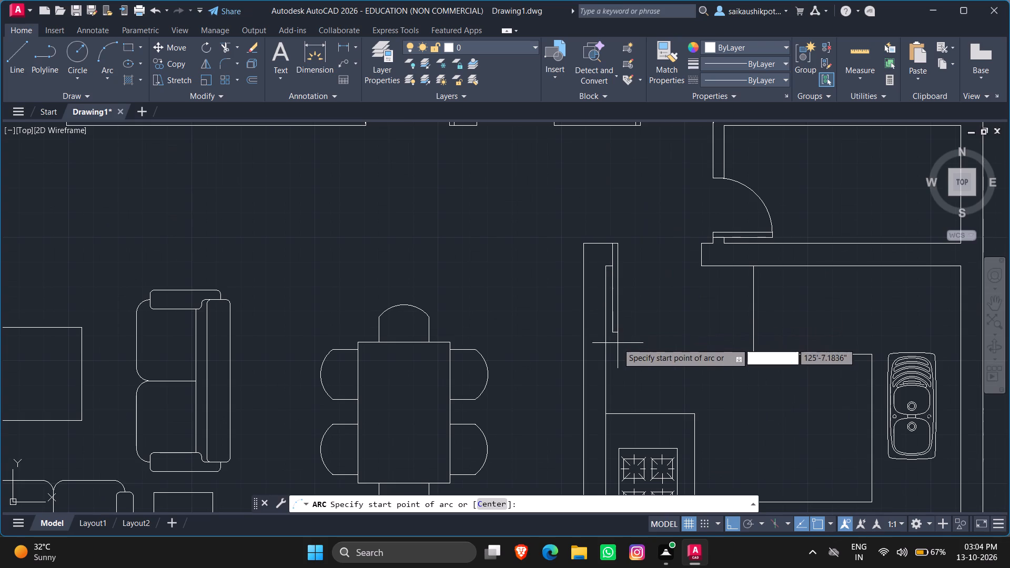
{"action": "scroll", "coordinate": [622, 348], "scroll_direction": "up", "scroll_amount": 2}
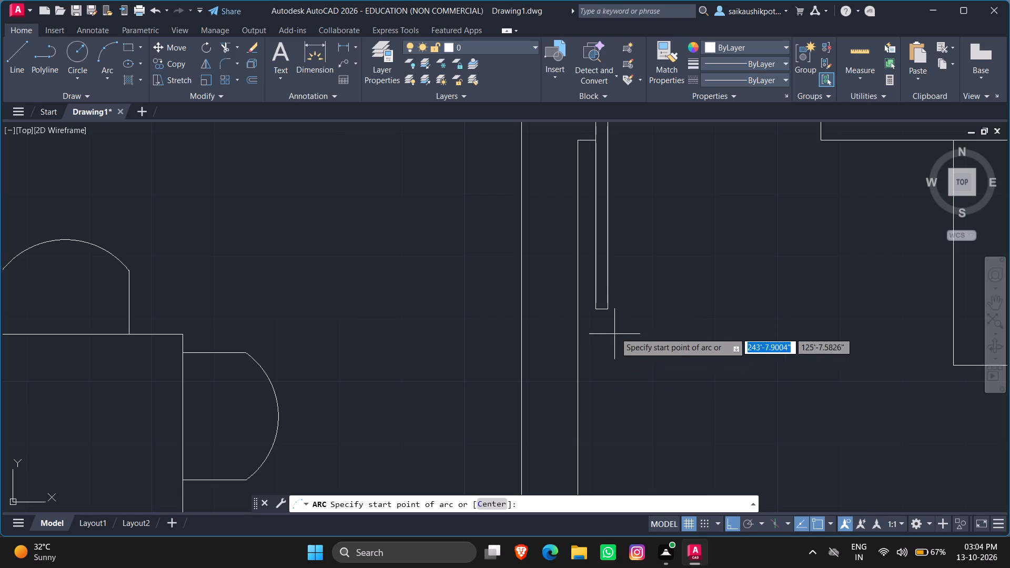
{"action": "left_click", "coordinate": [609, 309]}
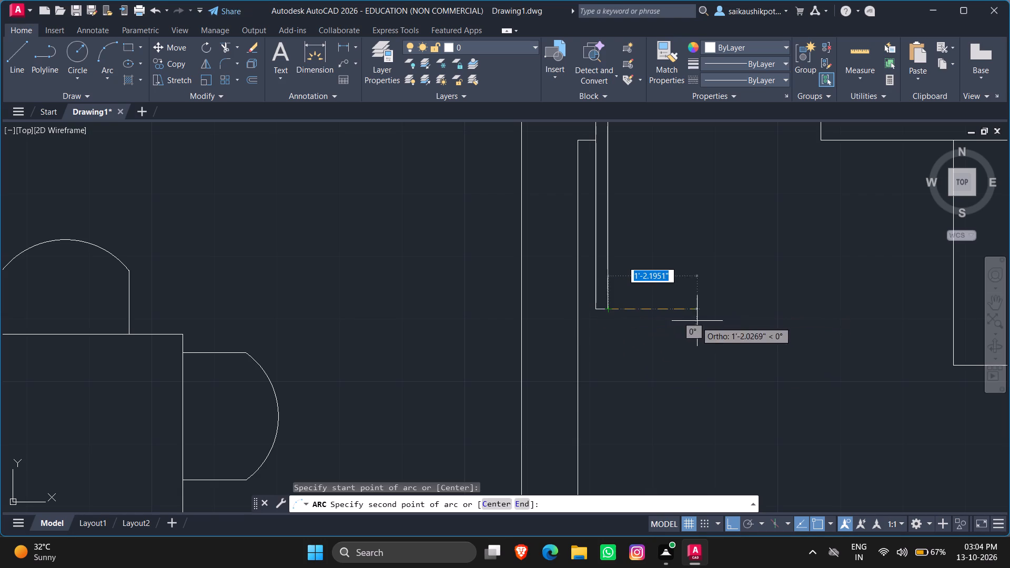
{"action": "key", "text": "F8"}
{"action": "scroll", "coordinate": [736, 322], "scroll_direction": "down", "scroll_amount": 2}
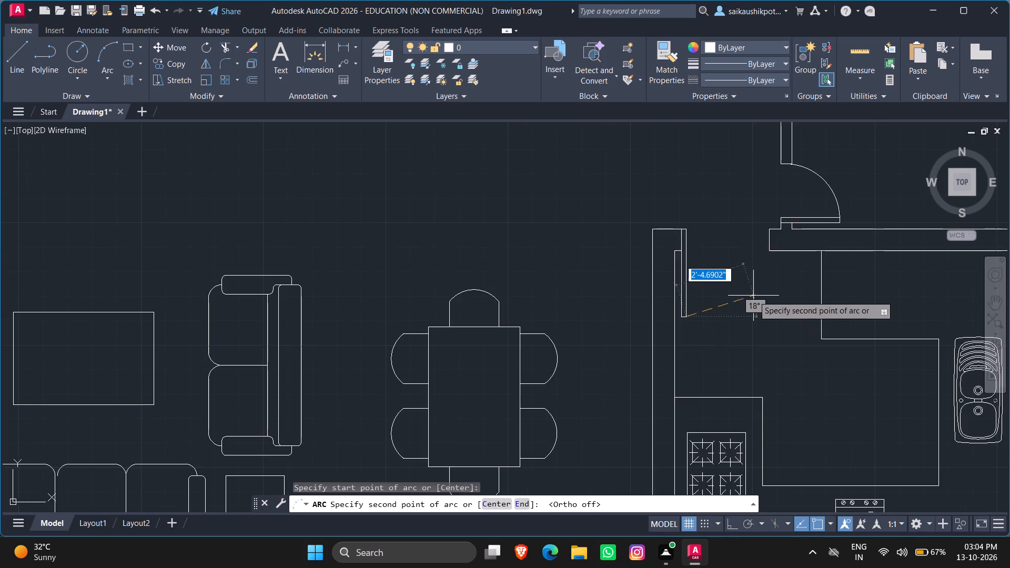
{"action": "scroll", "coordinate": [754, 295], "scroll_direction": "up", "scroll_amount": 1}
{"action": "left_click", "coordinate": [753, 276]}
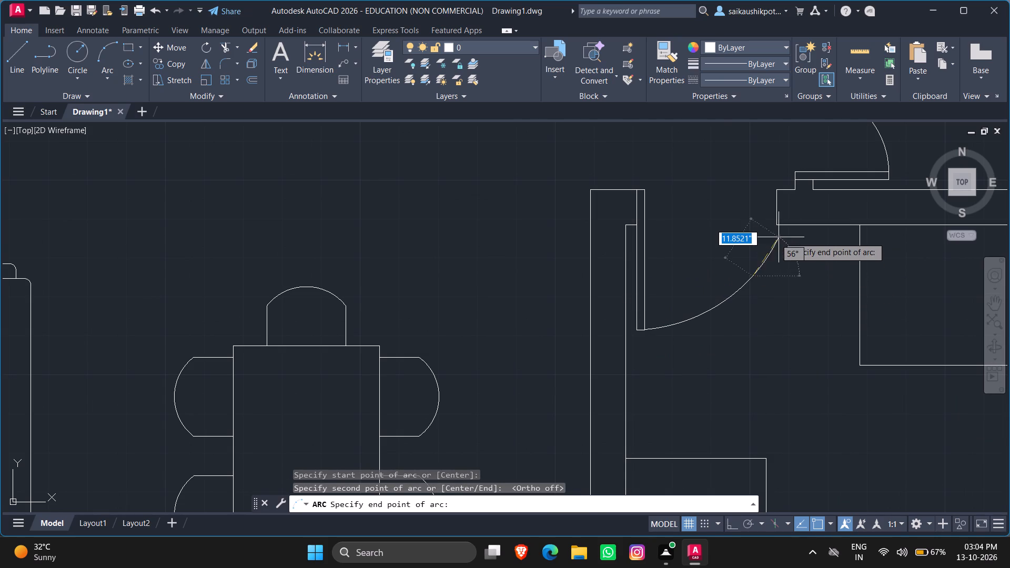
{"action": "left_click", "coordinate": [774, 189]}
{"action": "key", "text": "Escape"}
{"action": "key", "text": "Escape"}
{"action": "key", "text": "Escape"}
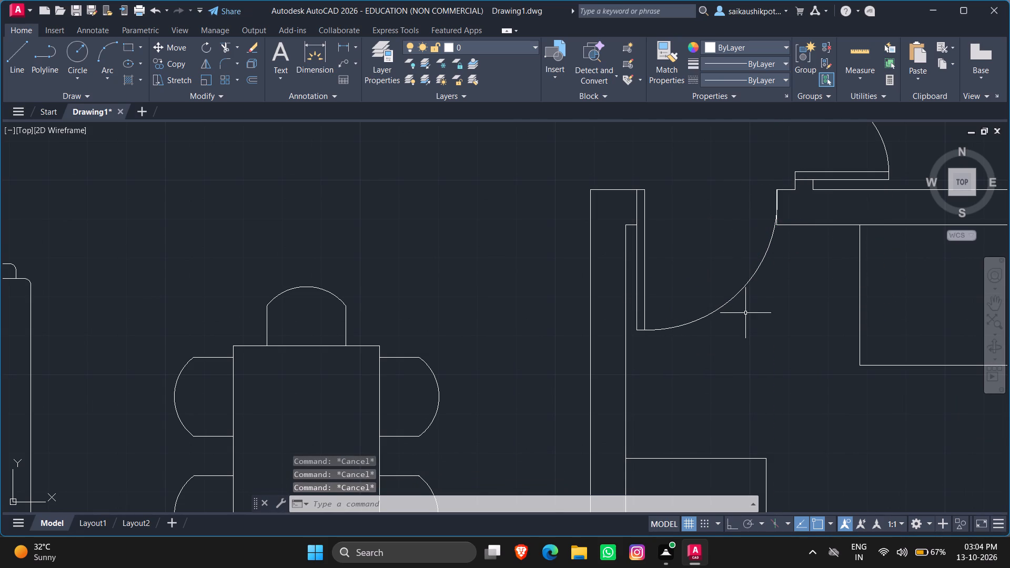
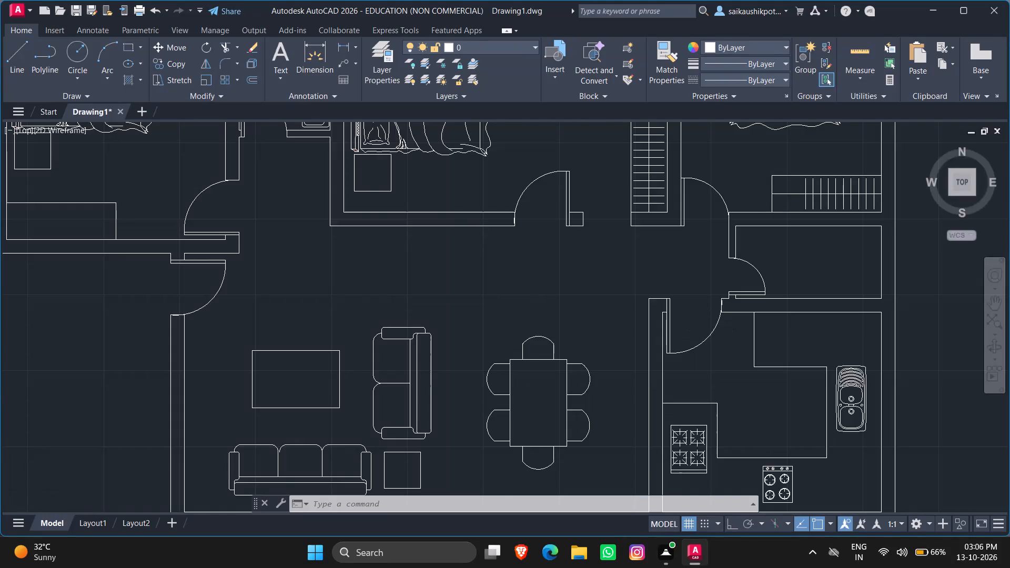
Delete the two leftover furniture blocks lying outside the floor plan: the small one far left and the bed above the house.
{"action": "scroll", "coordinate": [706, 347], "scroll_direction": "up", "scroll_amount": 1}
{"action": "key", "text": "Escape"}
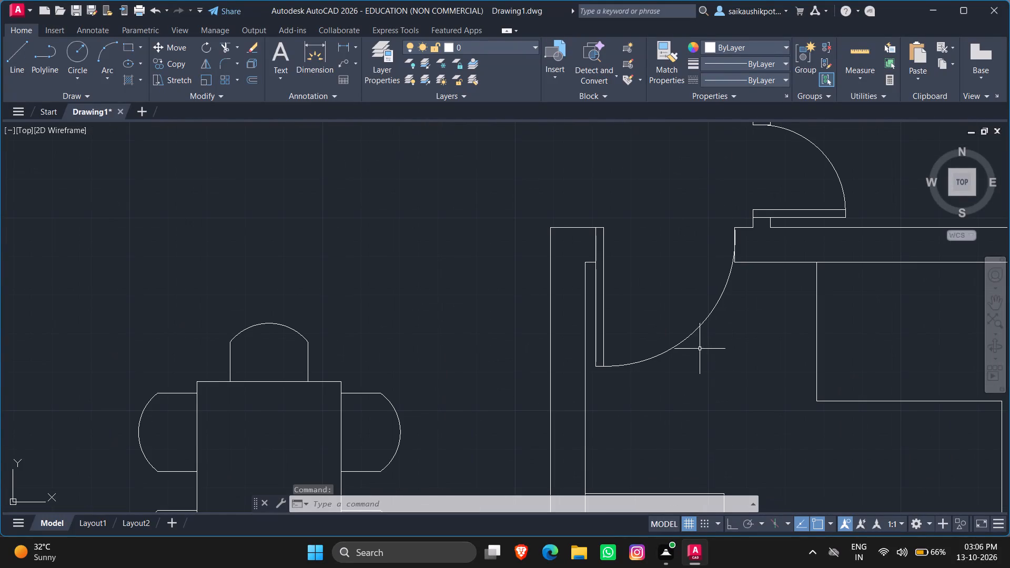
{"action": "key", "text": "Escape"}
{"action": "key", "text": "Escape"}
{"action": "scroll", "coordinate": [643, 361], "scroll_direction": "down", "scroll_amount": 4}
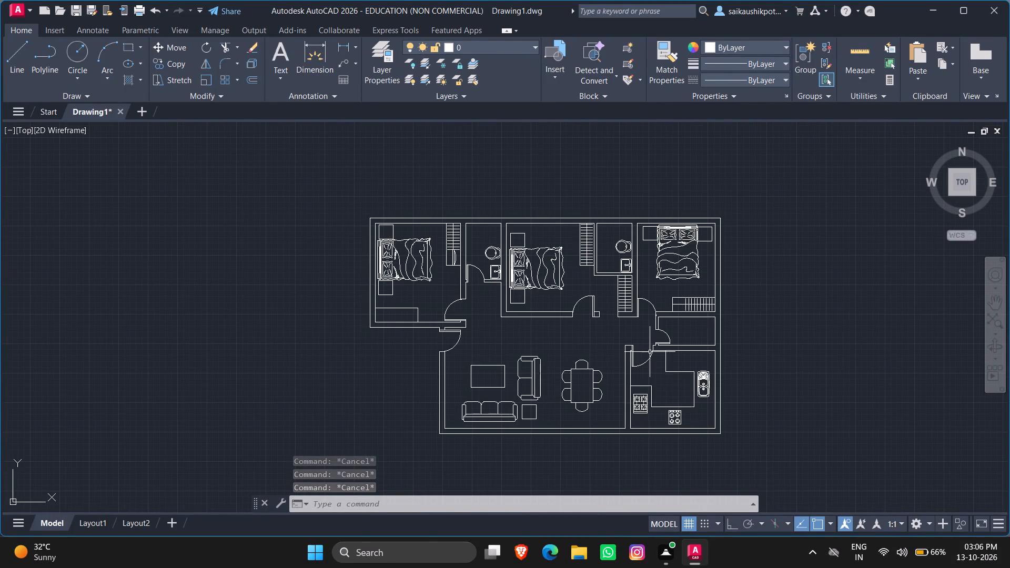
{"action": "key", "text": "Escape"}
{"action": "key", "text": "Escape"}
{"action": "scroll", "coordinate": [614, 374], "scroll_direction": "down", "scroll_amount": 2}
{"action": "scroll", "coordinate": [601, 408], "scroll_direction": "up", "scroll_amount": 2}
{"action": "scroll", "coordinate": [587, 392], "scroll_direction": "down", "scroll_amount": 2}
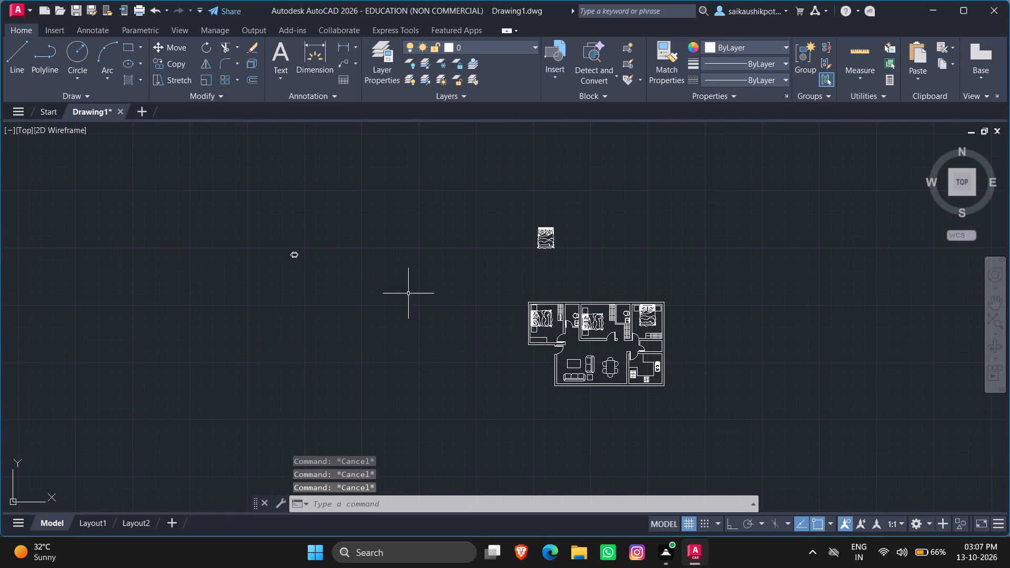
{"action": "left_click", "coordinate": [259, 236]}
{"action": "left_click", "coordinate": [431, 352]}
{"action": "left_click_drag", "start_coordinate": [487, 206], "coordinate": [506, 222]}
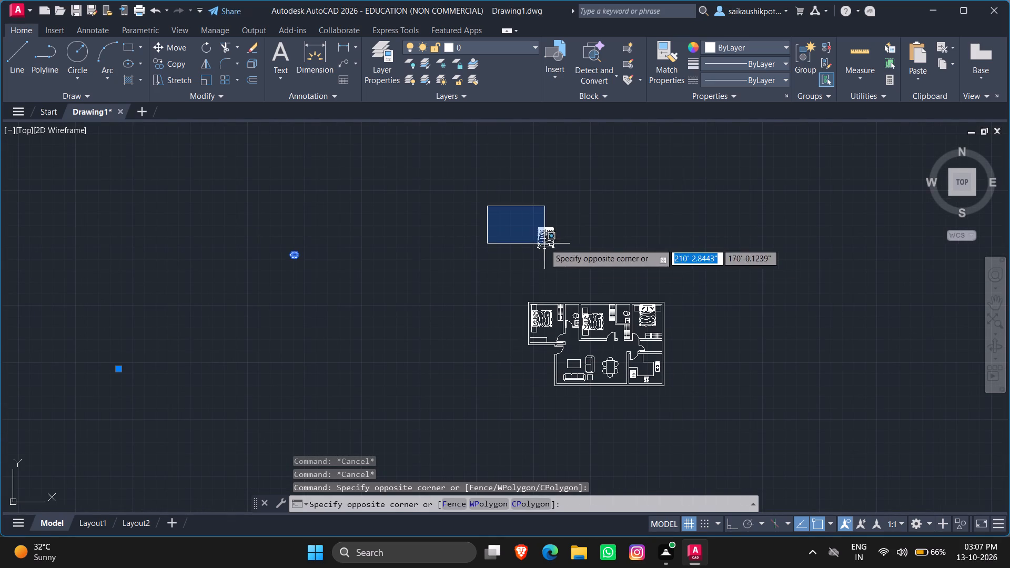
{"action": "left_click", "coordinate": [592, 267]}
{"action": "key", "text": "Delete"}
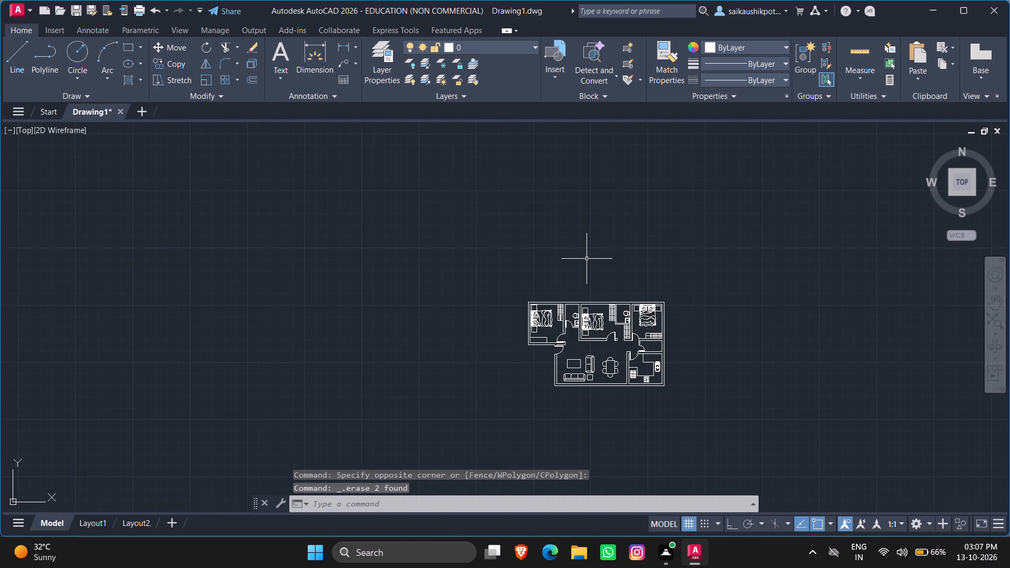
With Ortho on, draw a line across the left bedroom's left wall, from the bottom table's upper-left corner to the outer wall face.
{"action": "scroll", "coordinate": [545, 343], "scroll_direction": "up", "scroll_amount": 4}
{"action": "scroll", "coordinate": [551, 390], "scroll_direction": "down", "scroll_amount": 1}
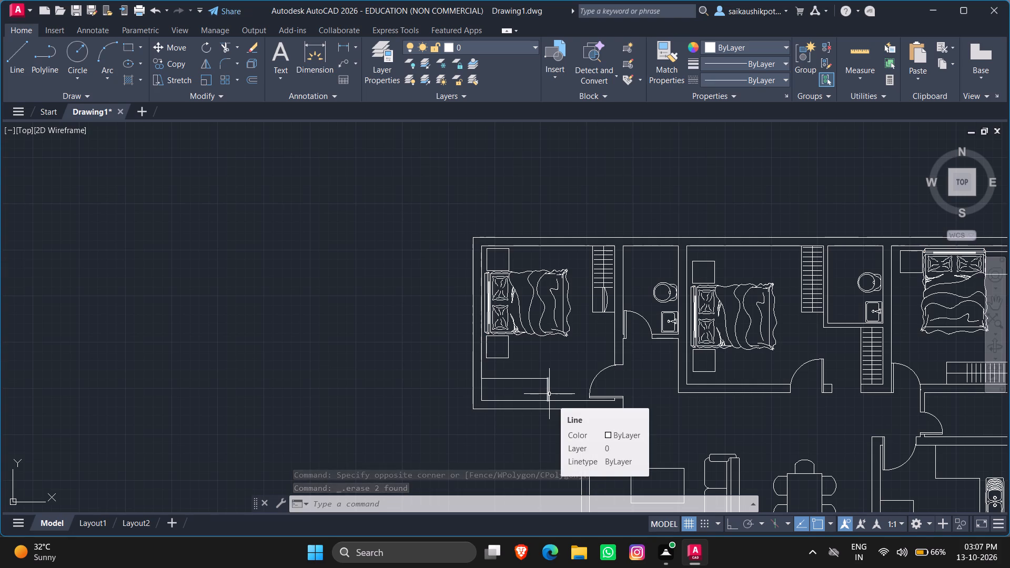
{"action": "key", "text": "Escape"}
{"action": "key", "text": "Escape"}
{"action": "key", "text": "Escape"}
{"action": "key", "text": "Escape"}
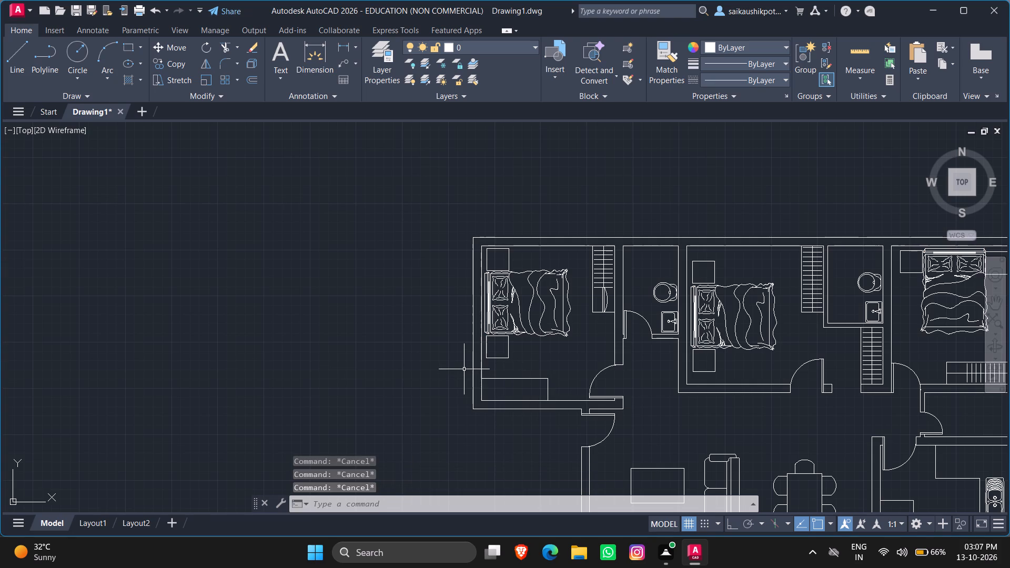
{"action": "key", "text": "l"}
{"action": "key", "text": "Return"}
{"action": "key", "text": "F8"}
{"action": "scroll", "coordinate": [470, 379], "scroll_direction": "up", "scroll_amount": 2}
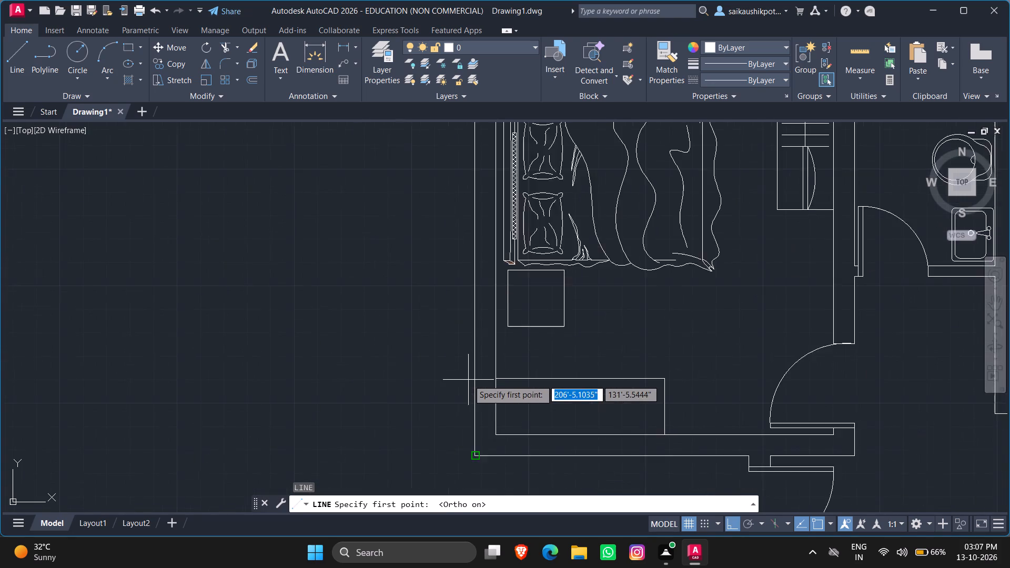
{"action": "scroll", "coordinate": [472, 380], "scroll_direction": "up", "scroll_amount": 1}
{"action": "left_click", "coordinate": [508, 377]}
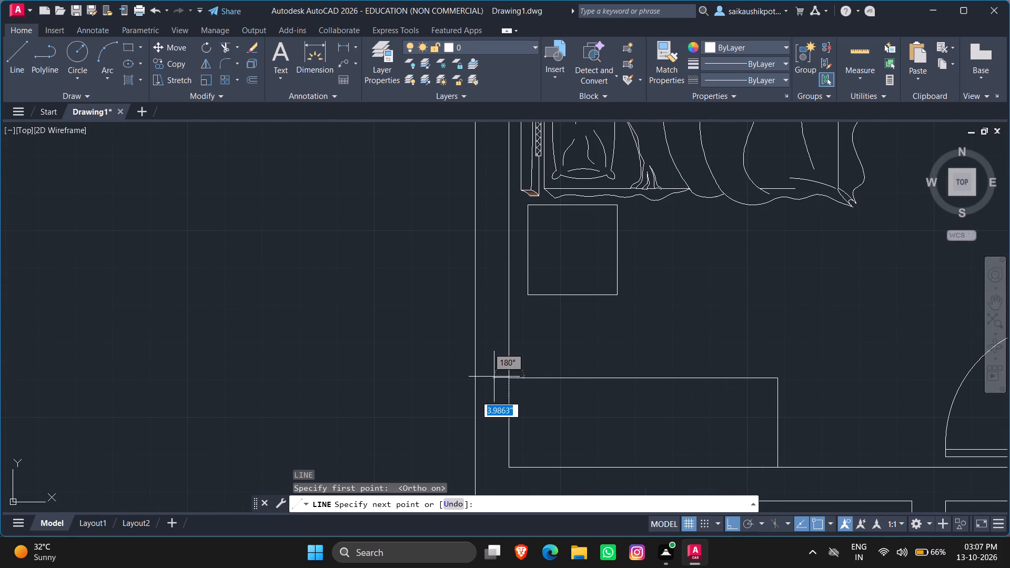
{"action": "left_click", "coordinate": [477, 377]}
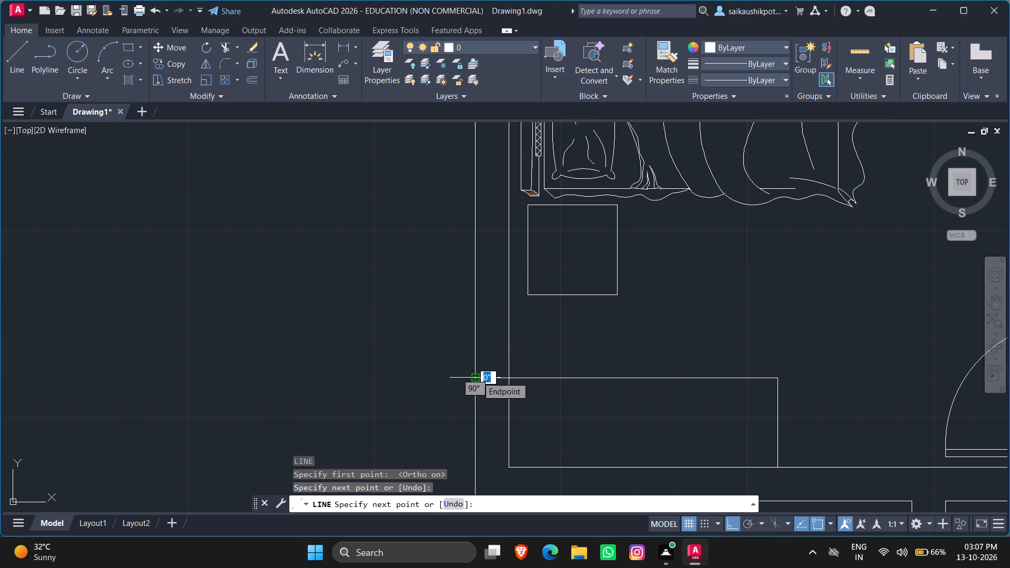
{"action": "key", "text": "Escape"}
{"action": "key", "text": "Escape"}
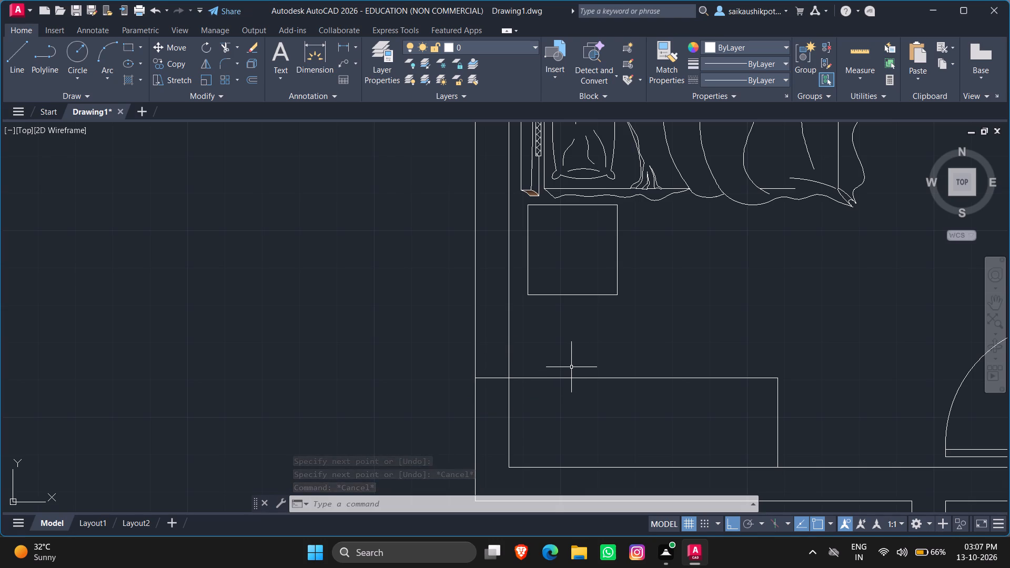
Offset the line across the bedroom's left wall 3' upward to mark the window's other end.
{"action": "key", "text": "o"}
{"action": "key", "text": "Return"}
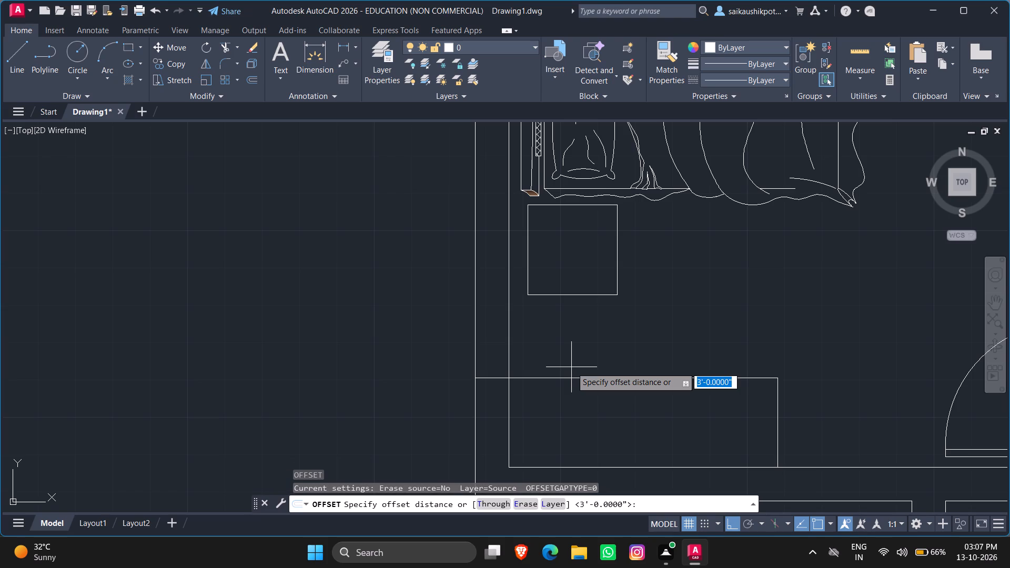
{"action": "type", "text": "3'"}
{"action": "key", "text": "Return"}
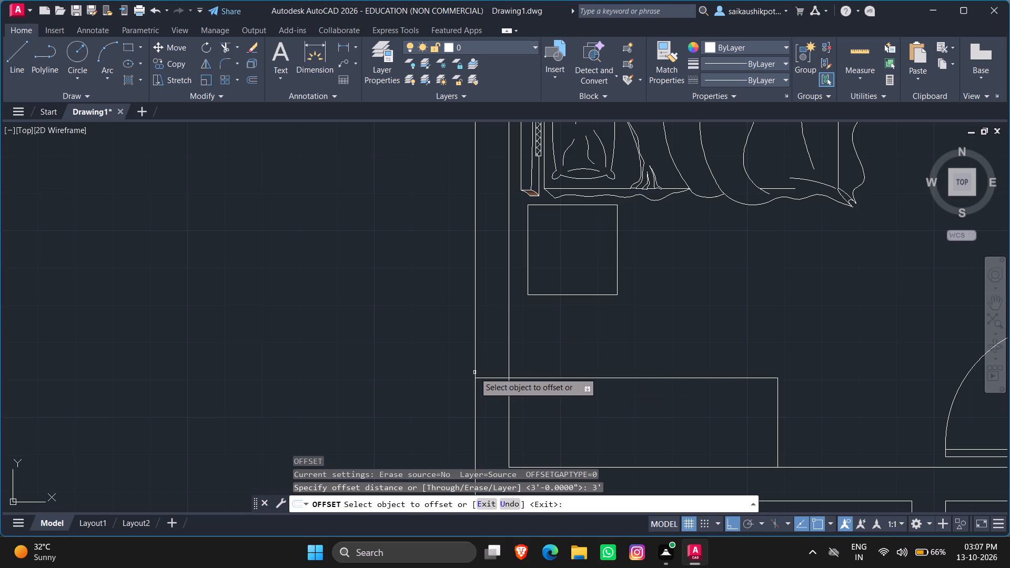
{"action": "left_click", "coordinate": [487, 379]}
{"action": "left_click", "coordinate": [462, 306]}
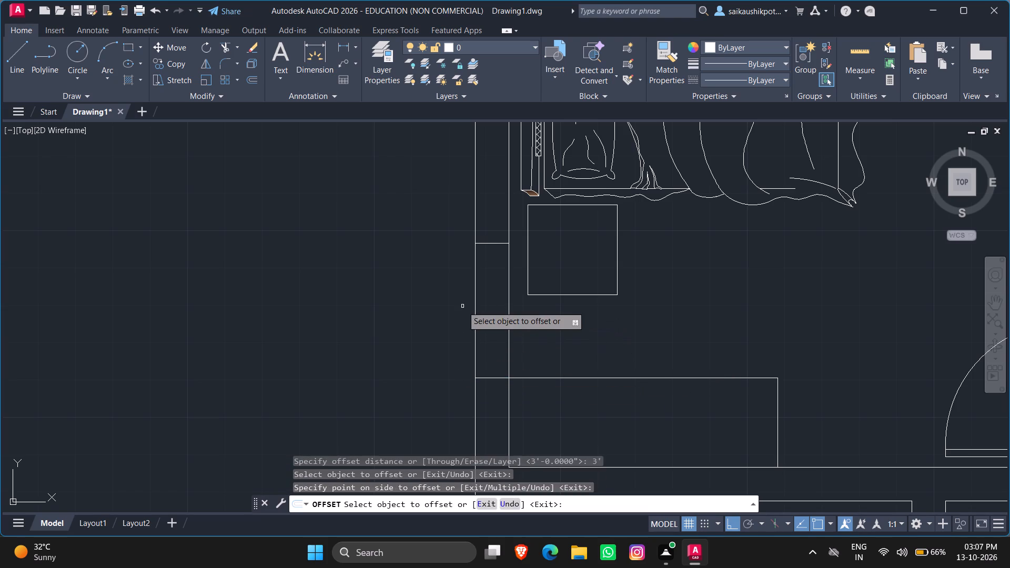
{"action": "key", "text": "Escape"}
{"action": "key", "text": "Escape"}
{"action": "key", "text": "Escape"}
Draw a vertical centre line between the midpoints of the two window end lines in the left wall.
{"action": "key", "text": "l"}
{"action": "key", "text": "Return"}
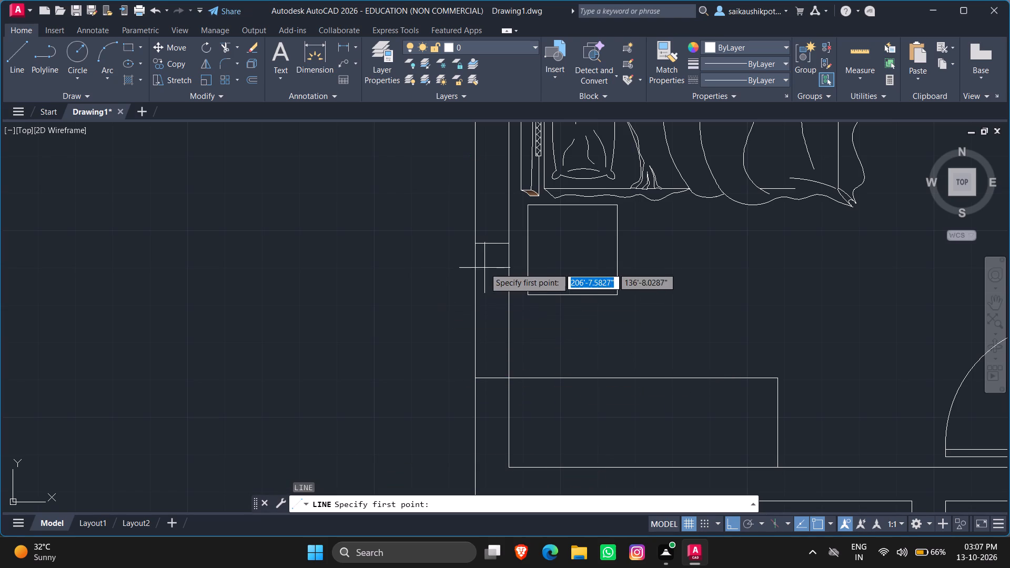
{"action": "left_click", "coordinate": [489, 245]}
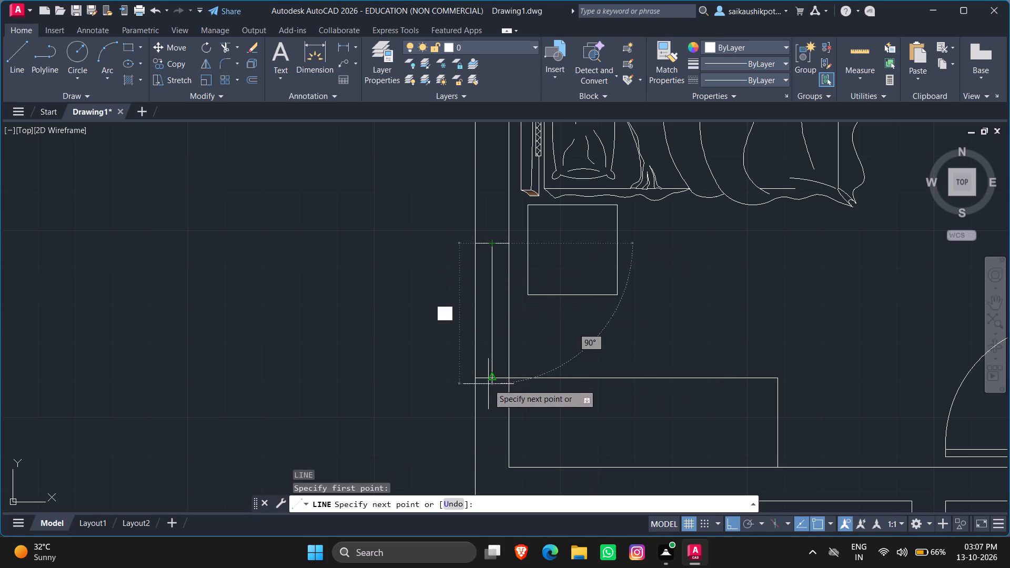
{"action": "left_click", "coordinate": [489, 376]}
{"action": "key", "text": "Escape"}
{"action": "key", "text": "Escape"}
{"action": "key", "text": "Escape"}
{"action": "key", "text": "Escape"}
{"action": "key", "text": "Escape"}
{"action": "key", "text": "Escape"}
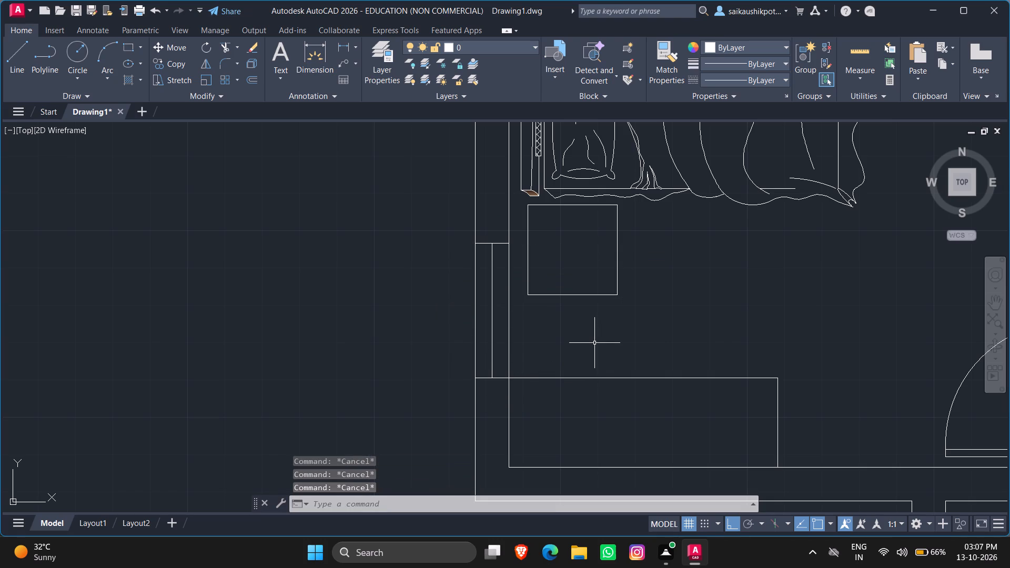
Offset the window's centre line 0.5" to both sides for the glass lines.
{"action": "key", "text": "o"}
{"action": "key", "text": "Return"}
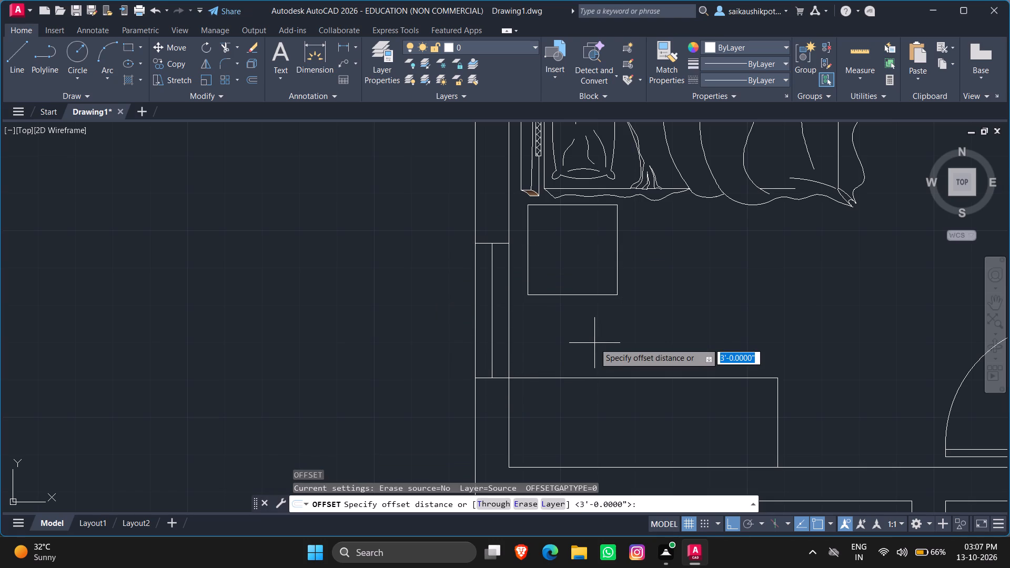
{"action": "type", "text": "0.5\""}
{"action": "key", "text": "Return"}
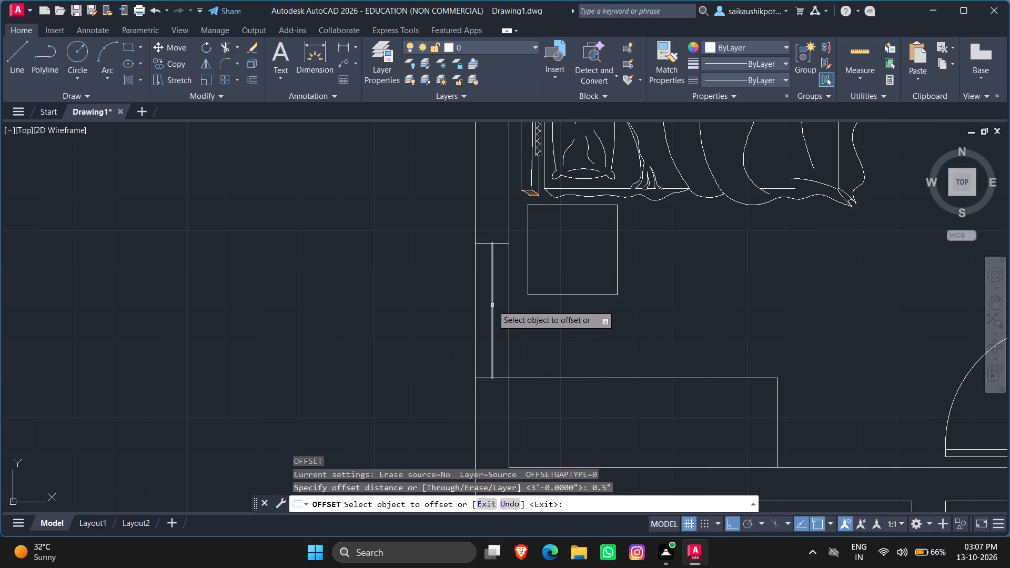
{"action": "left_click", "coordinate": [492, 305]}
{"action": "left_click", "coordinate": [567, 326]}
{"action": "scroll", "coordinate": [488, 331], "scroll_direction": "up", "scroll_amount": 1}
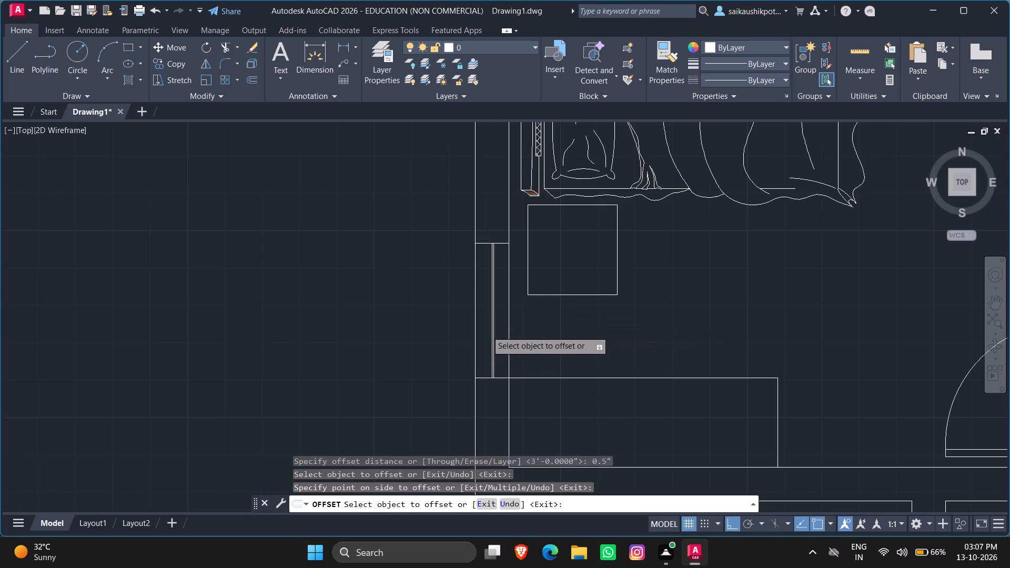
{"action": "scroll", "coordinate": [487, 331], "scroll_direction": "up", "scroll_amount": 2}
{"action": "left_click", "coordinate": [499, 331]}
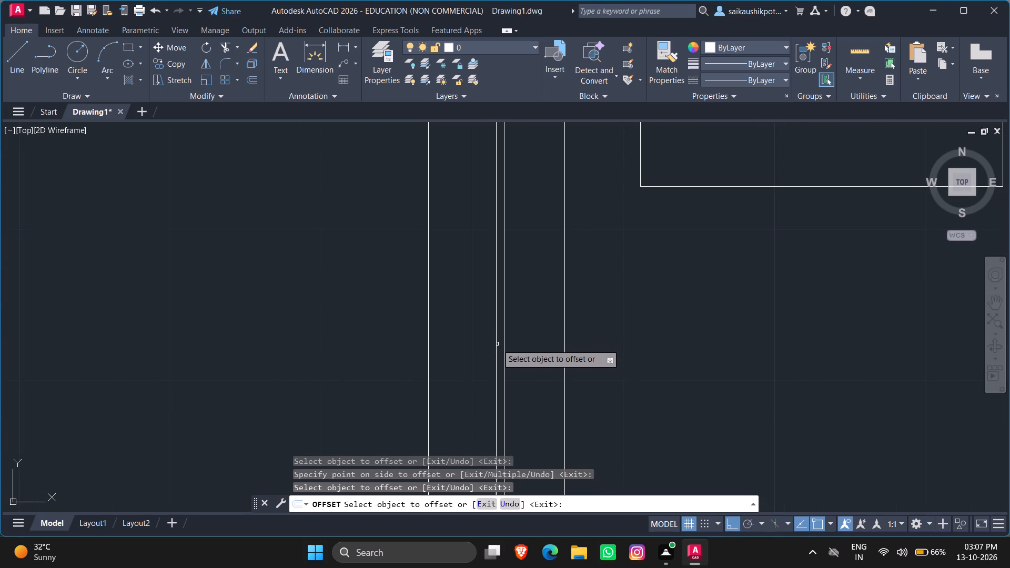
{"action": "left_click", "coordinate": [496, 344]}
{"action": "left_click", "coordinate": [470, 344]}
{"action": "key", "text": "Escape"}
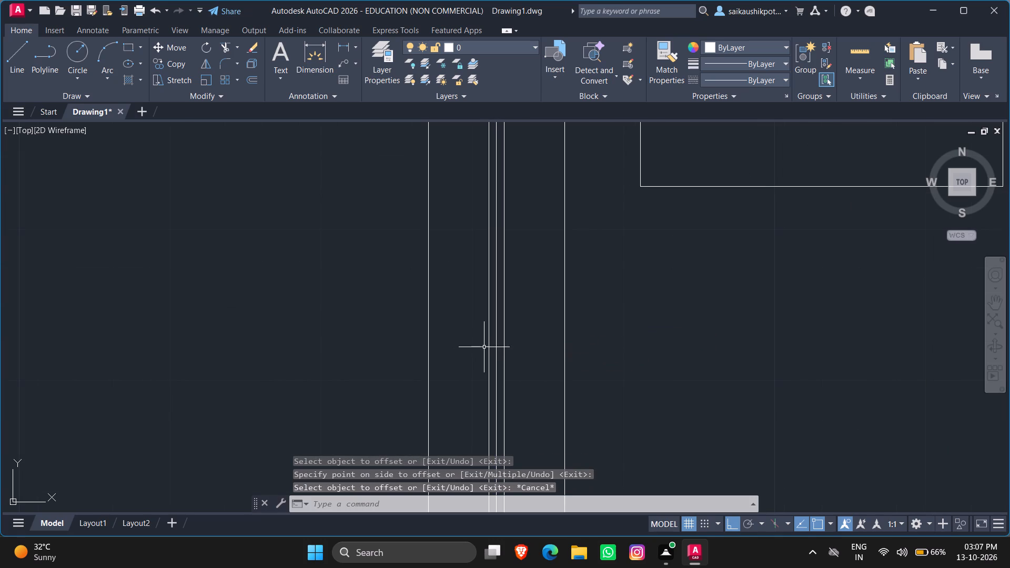
Delete the original centre line between the two glass lines of the left-wall window.
{"action": "left_click", "coordinate": [496, 333]}
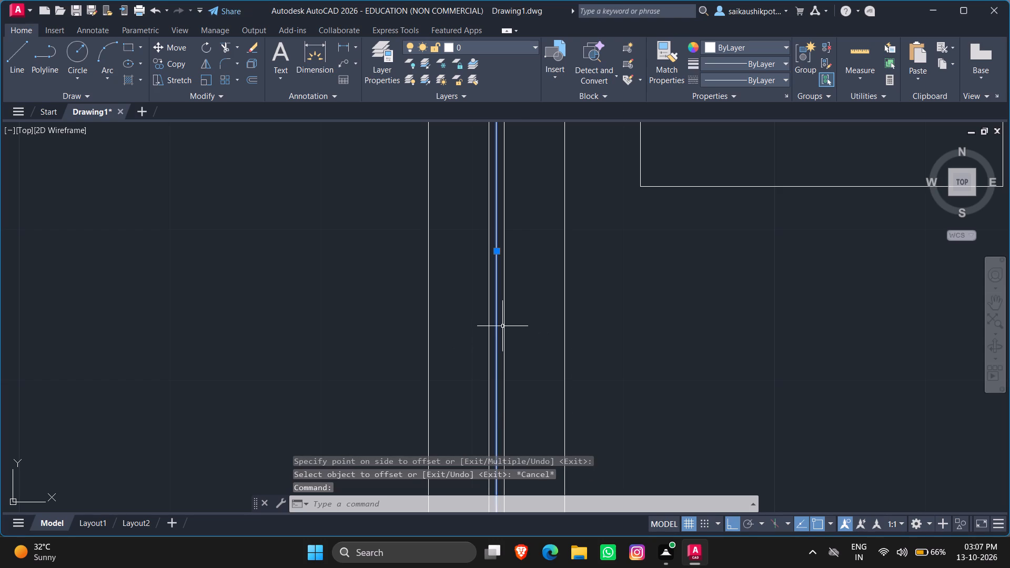
{"action": "key", "text": "Delete"}
{"action": "scroll", "coordinate": [507, 330], "scroll_direction": "down", "scroll_amount": 3}
{"action": "key", "text": "Escape"}
{"action": "key", "text": "Escape"}
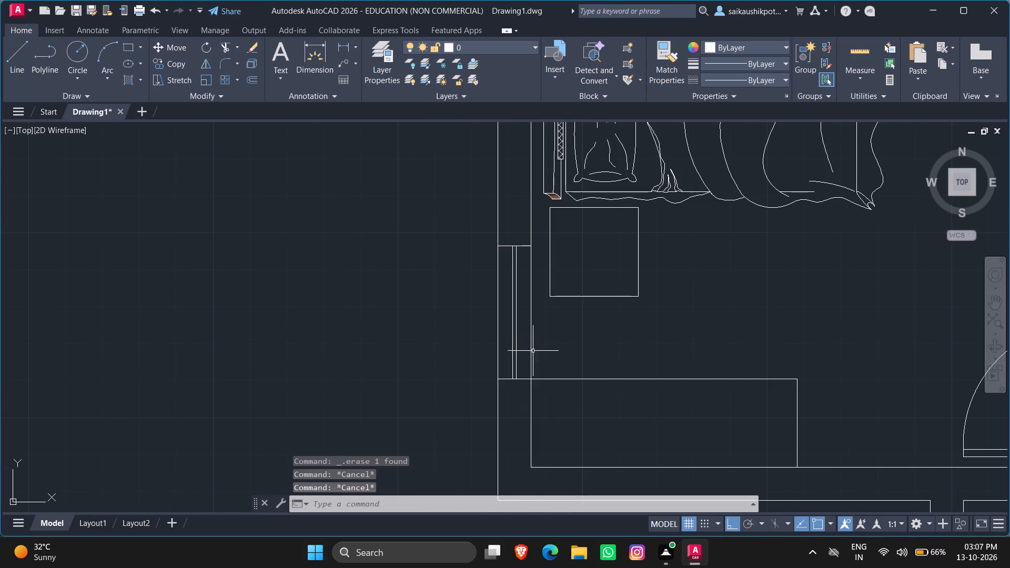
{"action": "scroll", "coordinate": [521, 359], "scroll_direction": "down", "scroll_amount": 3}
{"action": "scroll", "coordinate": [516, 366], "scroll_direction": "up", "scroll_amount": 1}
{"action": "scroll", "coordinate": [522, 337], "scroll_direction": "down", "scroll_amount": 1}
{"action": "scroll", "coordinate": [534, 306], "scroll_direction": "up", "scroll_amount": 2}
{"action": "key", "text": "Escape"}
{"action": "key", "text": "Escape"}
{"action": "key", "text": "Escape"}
Draw a line across the left bedroom's top wall, from the midpoint of its inner face up to the outer face.
{"action": "scroll", "coordinate": [521, 347], "scroll_direction": "down", "scroll_amount": 3}
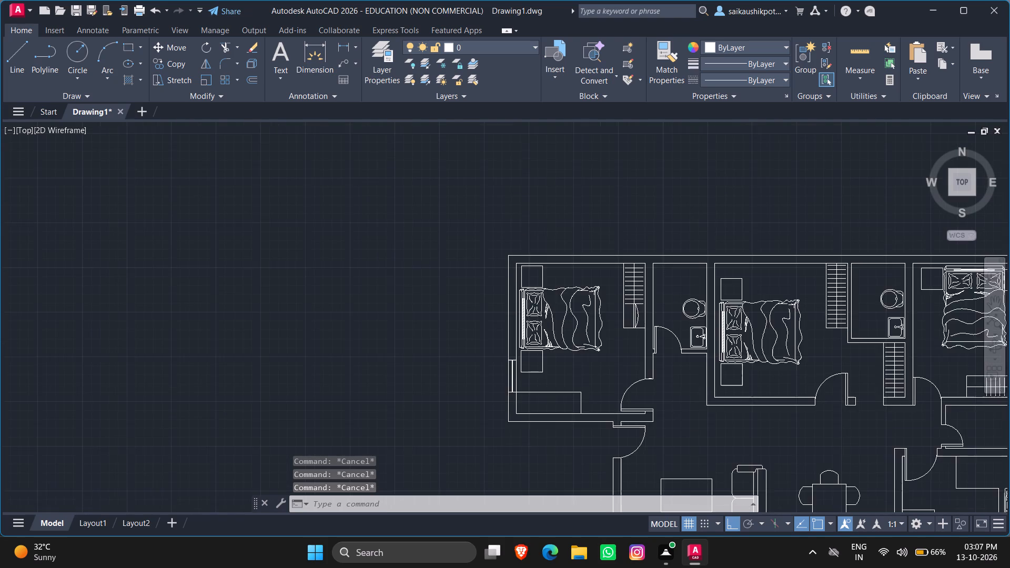
{"action": "scroll", "coordinate": [512, 291], "scroll_direction": "up", "scroll_amount": 2}
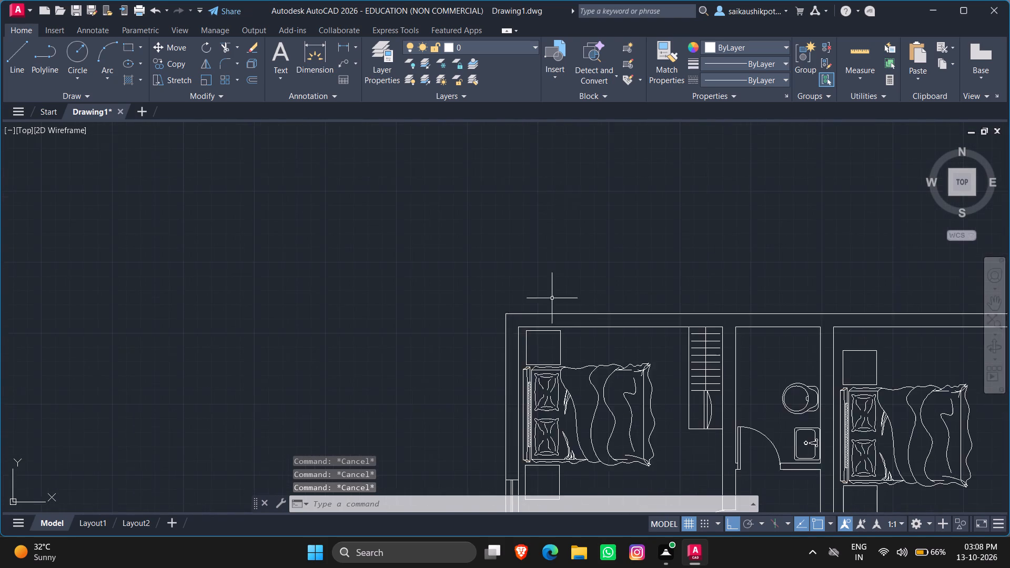
{"action": "scroll", "coordinate": [560, 304], "scroll_direction": "up", "scroll_amount": 1}
{"action": "scroll", "coordinate": [443, 298], "scroll_direction": "down", "scroll_amount": 1}
{"action": "scroll", "coordinate": [569, 326], "scroll_direction": "up", "scroll_amount": 2}
{"action": "scroll", "coordinate": [483, 318], "scroll_direction": "down", "scroll_amount": 1}
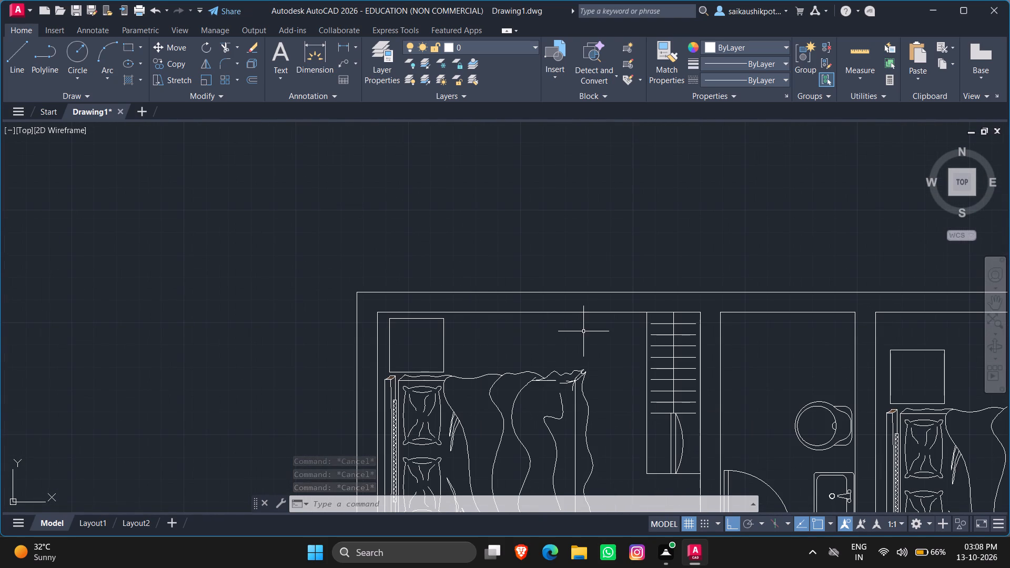
{"action": "key", "text": "Escape"}
{"action": "key", "text": "Escape"}
{"action": "key", "text": "Escape"}
{"action": "key", "text": "Escape"}
{"action": "key", "text": "l"}
{"action": "key", "text": "Return"}
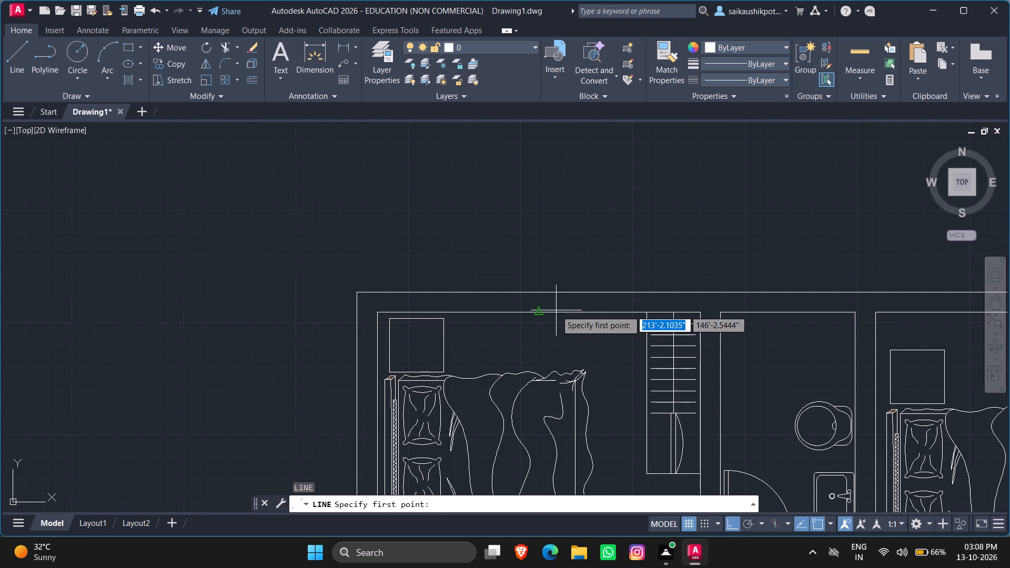
{"action": "left_click", "coordinate": [536, 309]}
{"action": "left_click", "coordinate": [535, 293]}
{"action": "key", "text": "Escape"}
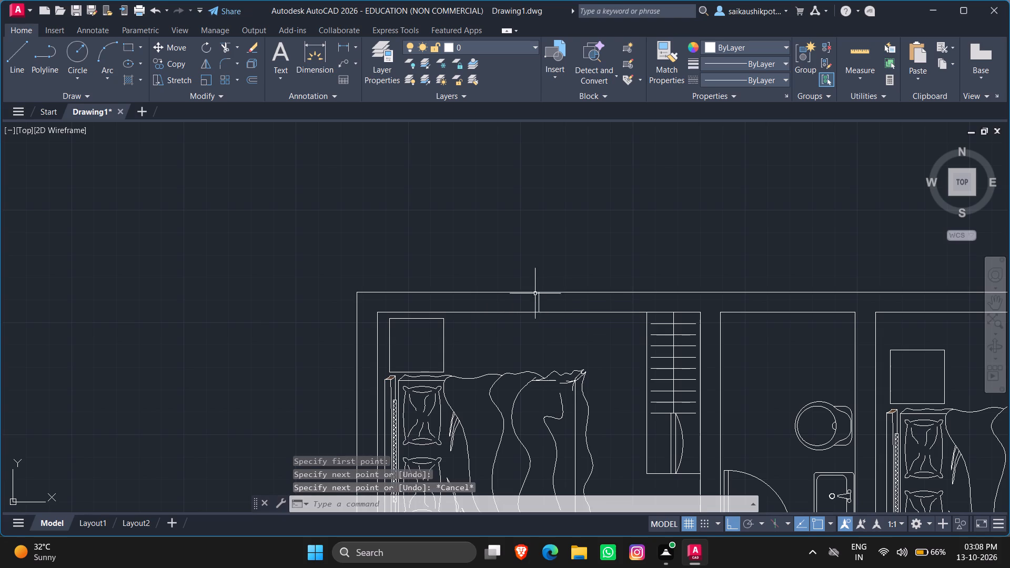
{"action": "key", "text": "Escape"}
{"action": "key", "text": "Escape"}
Offset the line across the bedroom's top wall 3' to the left to mark the window's other end.
{"action": "key", "text": "o"}
{"action": "key", "text": "Return"}
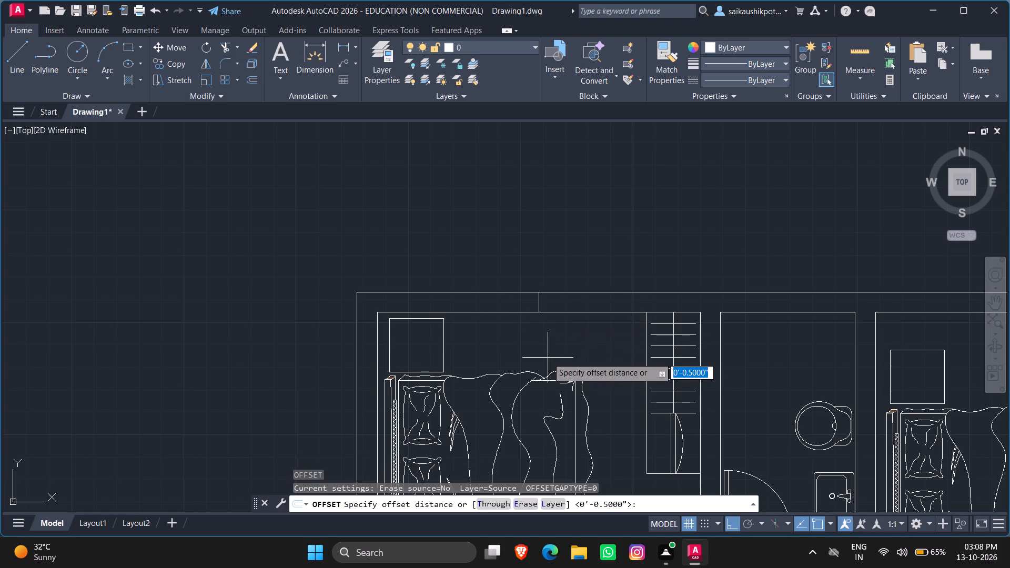
{"action": "type", "text": "3'"}
{"action": "key", "text": "Return"}
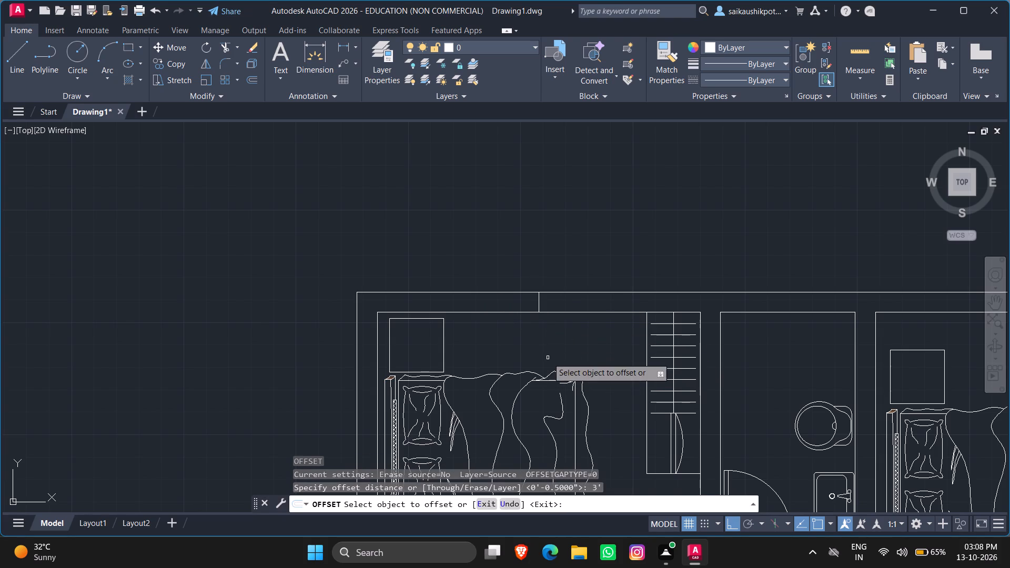
{"action": "scroll", "coordinate": [490, 313], "scroll_direction": "up", "scroll_amount": 3}
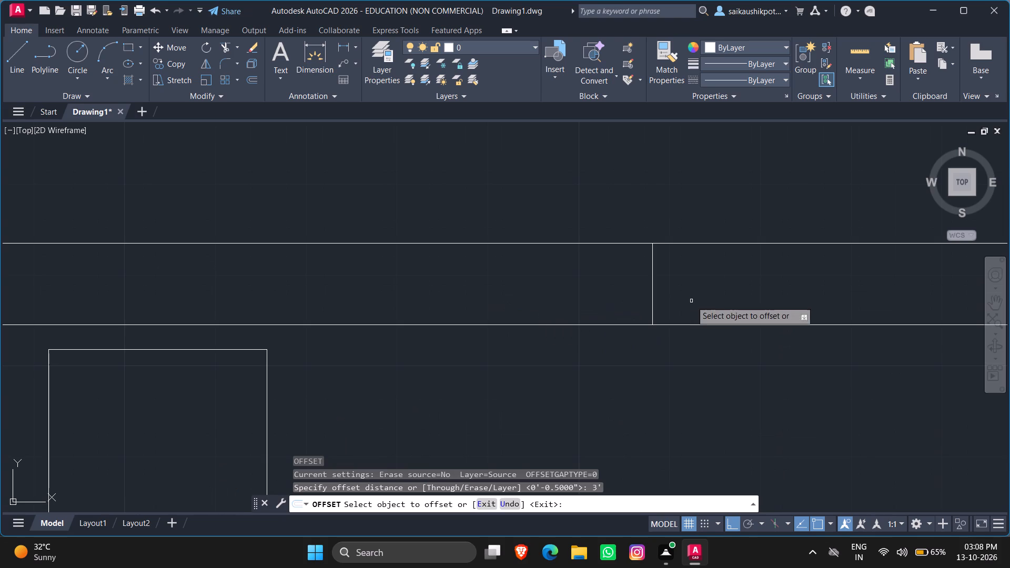
{"action": "left_click", "coordinate": [653, 296]}
{"action": "left_click", "coordinate": [563, 320]}
{"action": "key", "text": "Escape"}
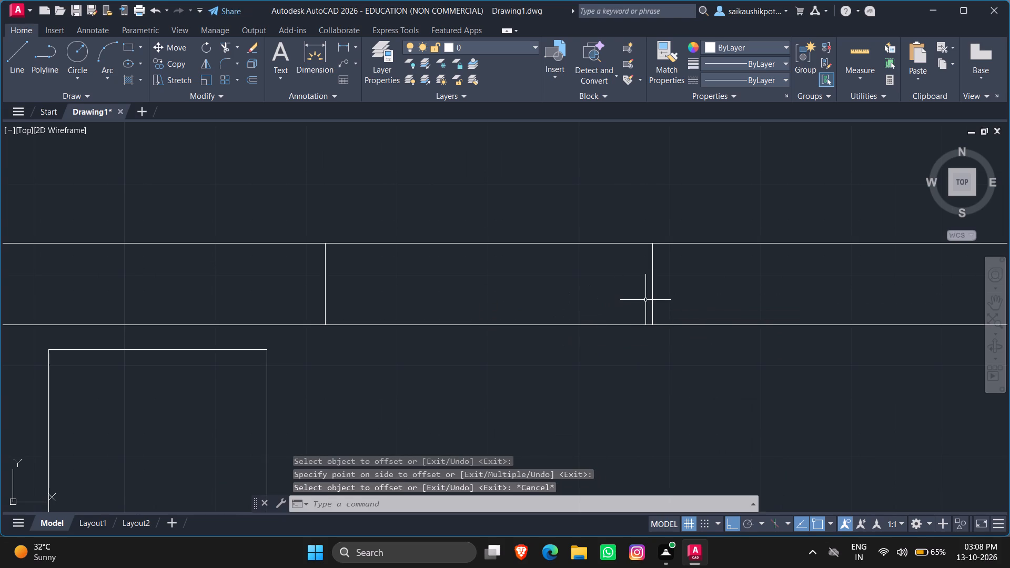
Offset the middle line across the left bedroom's top wall 3' to the right to mark the window's second end.
{"action": "key", "text": "space"}
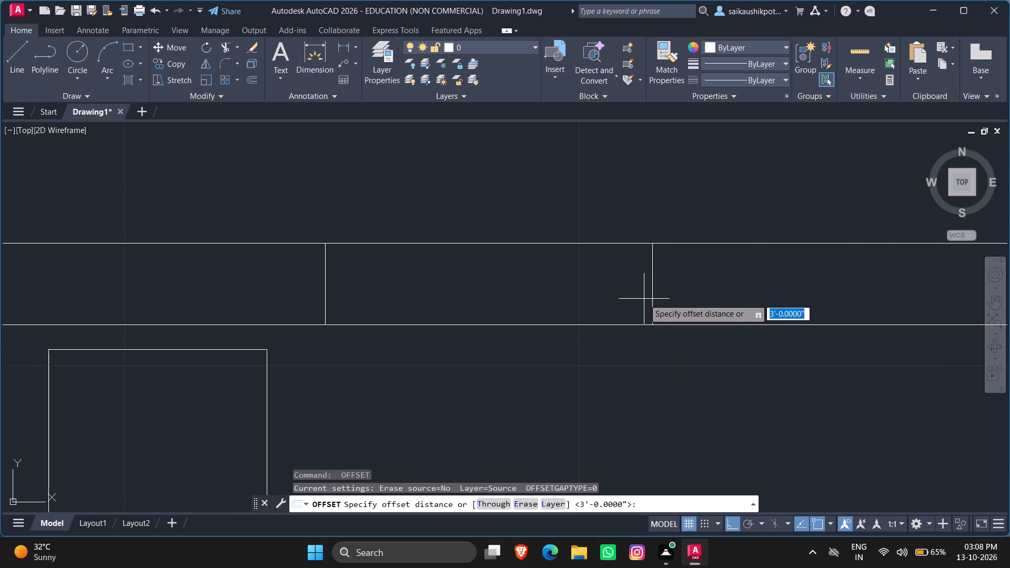
{"action": "key", "text": "Escape"}
{"action": "key", "text": "Escape"}
{"action": "key", "text": "o"}
{"action": "key", "text": "Return"}
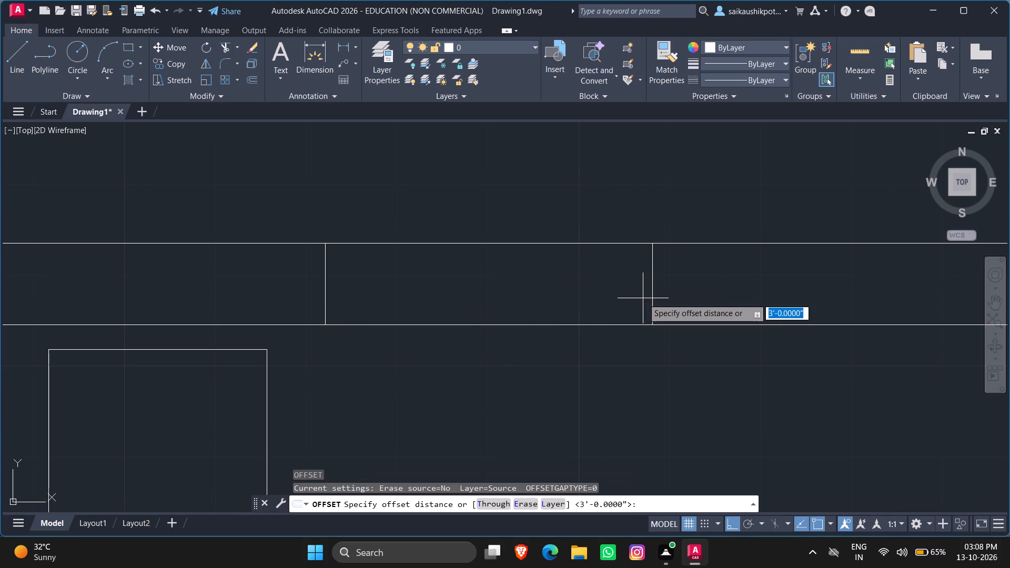
{"action": "type", "text": "3'"}
{"action": "key", "text": "Return"}
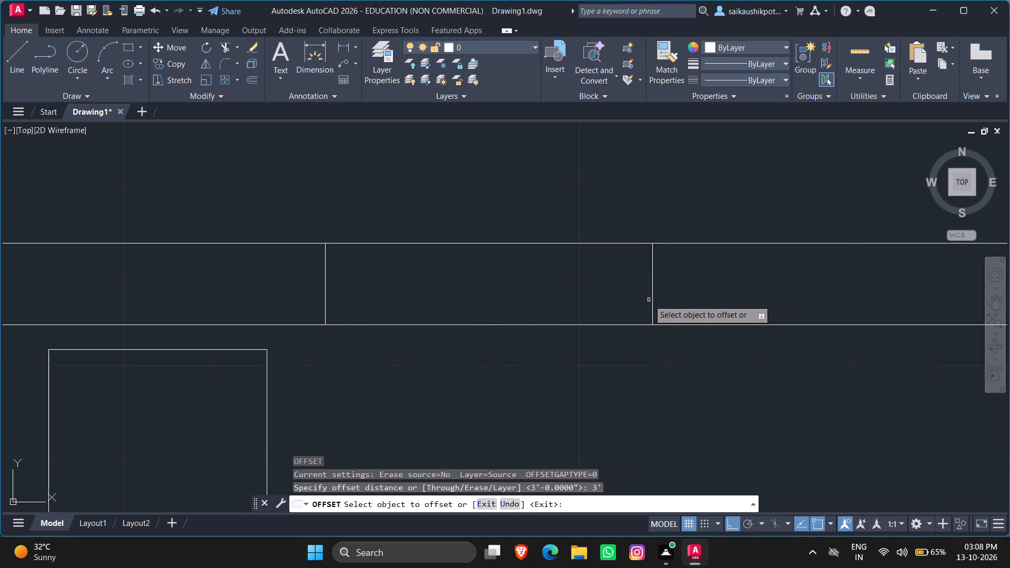
{"action": "left_click", "coordinate": [652, 301]}
{"action": "scroll", "coordinate": [743, 307], "scroll_direction": "down", "scroll_amount": 3}
{"action": "left_click", "coordinate": [779, 350]}
{"action": "key", "text": "Escape"}
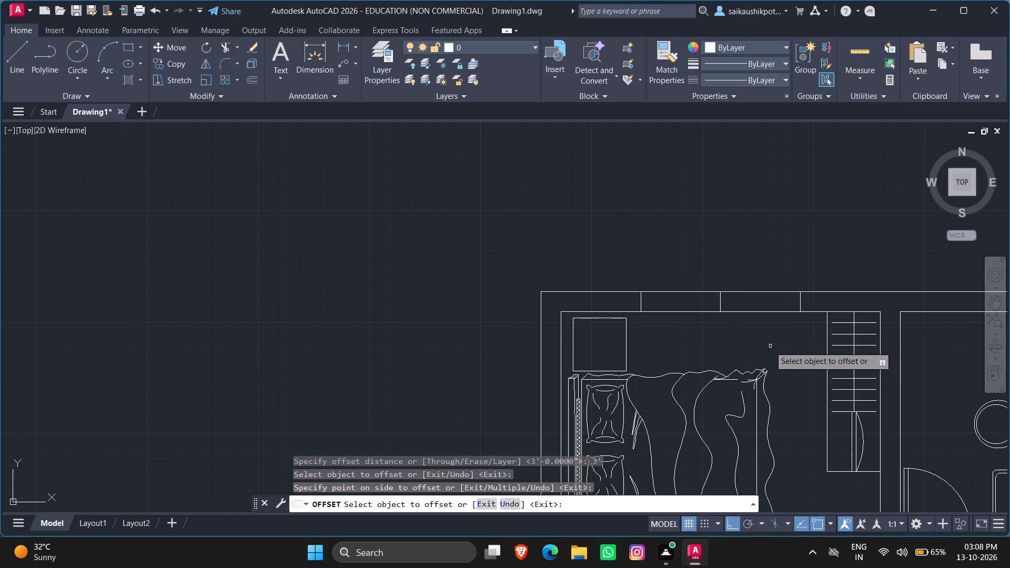
{"action": "key", "text": "Escape"}
Delete the middle line between the two end lines of the left bedroom's top-wall window.
{"action": "scroll", "coordinate": [701, 330], "scroll_direction": "up", "scroll_amount": 1}
{"action": "left_click_drag", "start_coordinate": [739, 293], "coordinate": [732, 295]}
{"action": "left_click", "coordinate": [713, 299]}
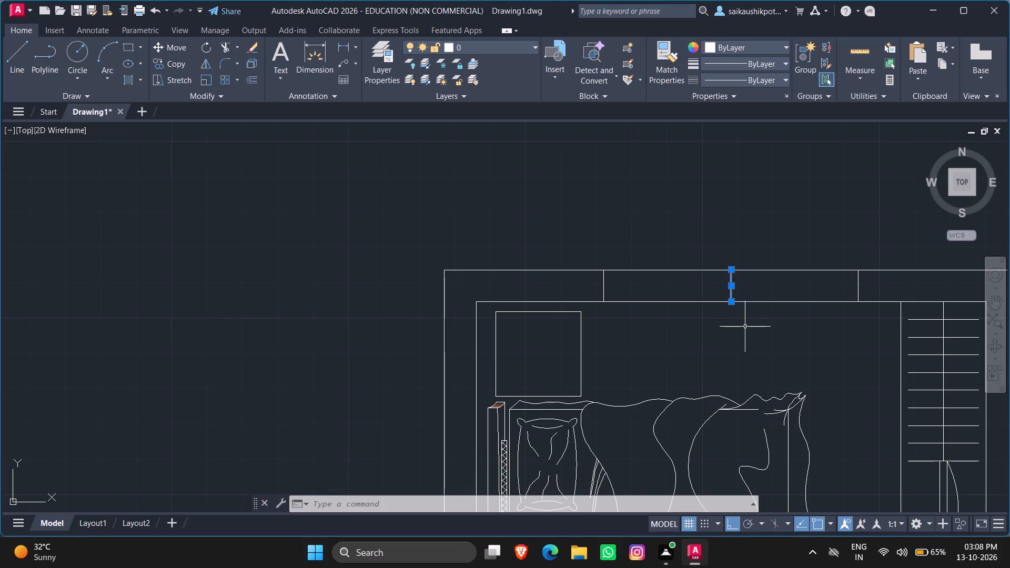
{"action": "key", "text": "BackSpace"}
{"action": "key", "text": "Delete"}
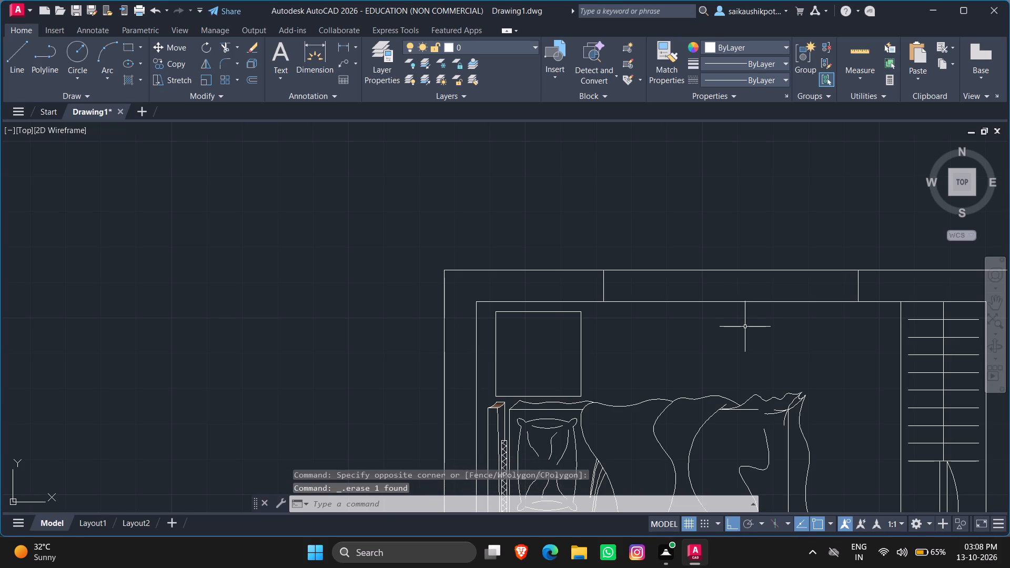
Draw a horizontal centre line between the midpoints of the two end lines of the bedroom's top-wall window.
{"action": "key", "text": "l"}
{"action": "key", "text": "Return"}
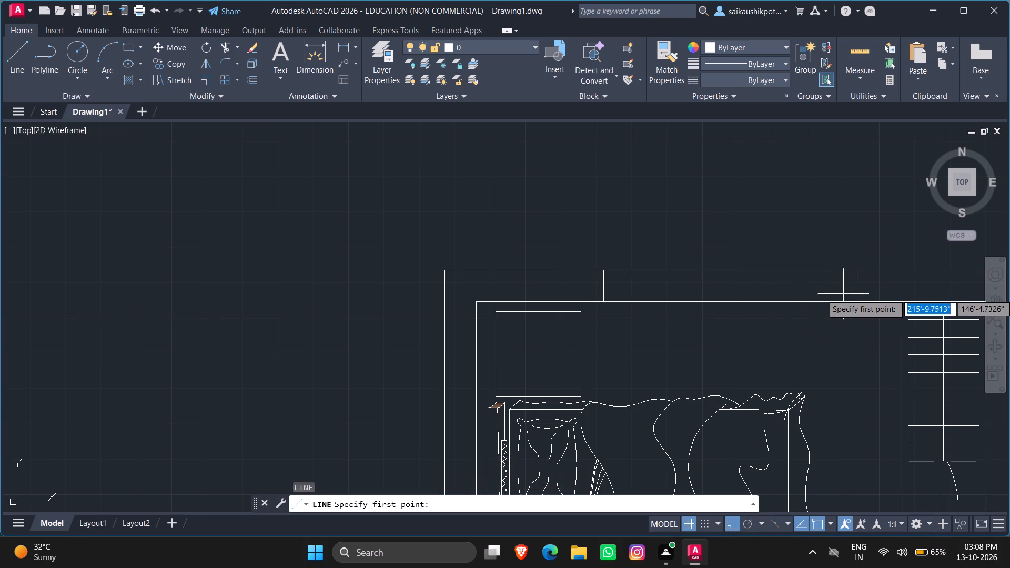
{"action": "left_click", "coordinate": [856, 287]}
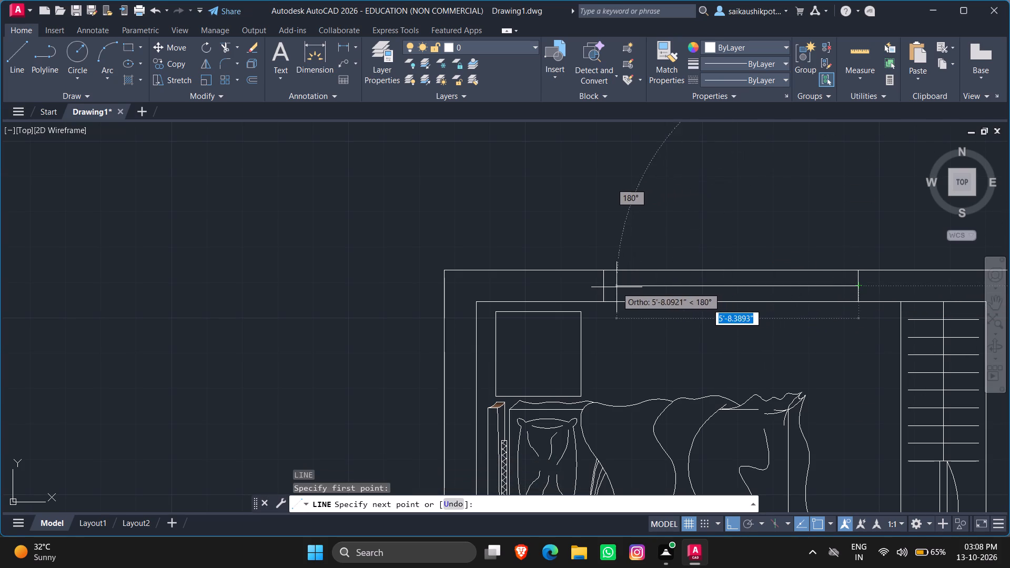
{"action": "left_click", "coordinate": [604, 285]}
{"action": "key", "text": "Escape"}
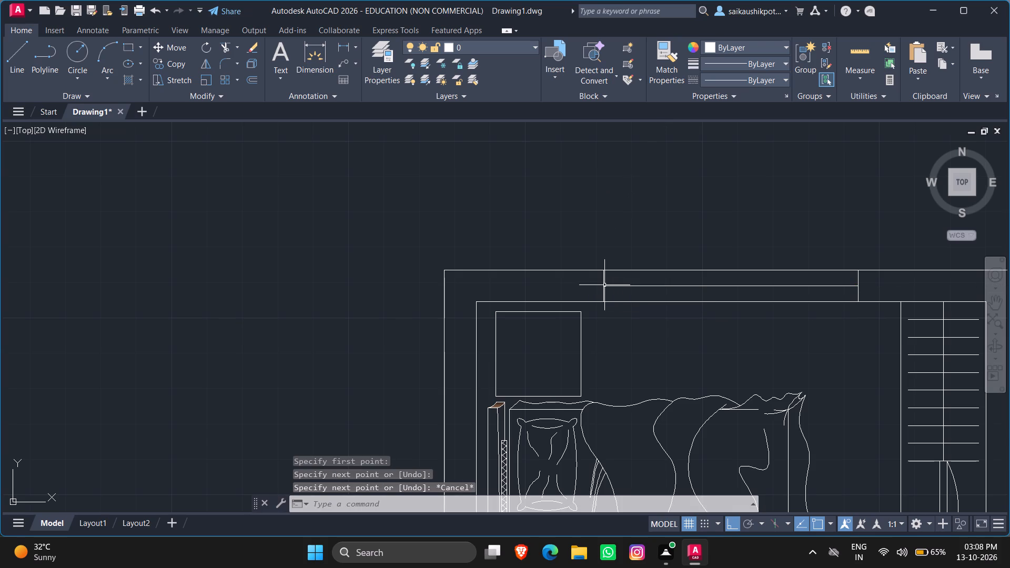
Offset the top-wall window's centre line 0.5" to both sides for the glass lines.
{"action": "scroll", "coordinate": [498, 301], "scroll_direction": "down", "scroll_amount": 1}
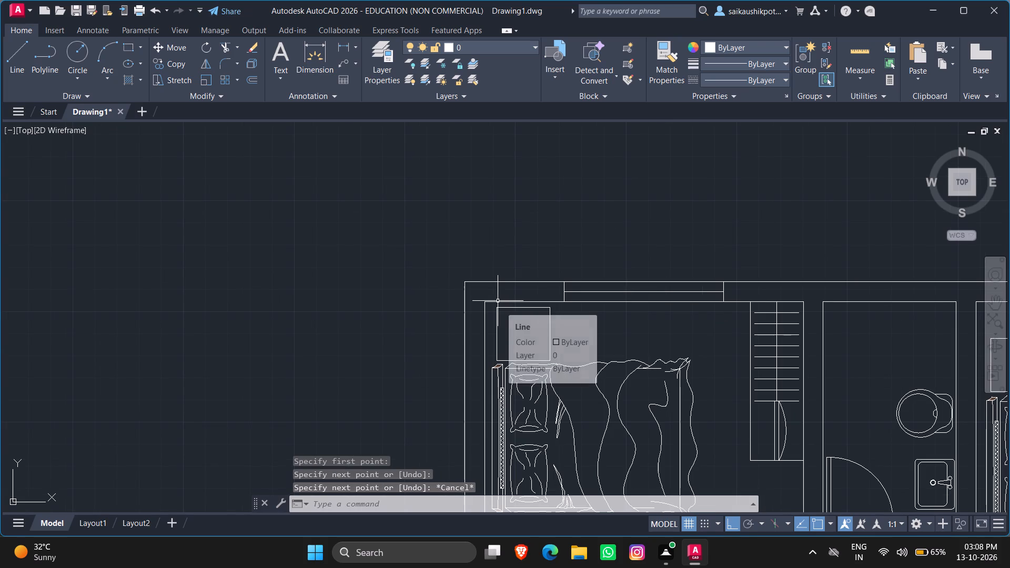
{"action": "scroll", "coordinate": [541, 310], "scroll_direction": "down", "scroll_amount": 1}
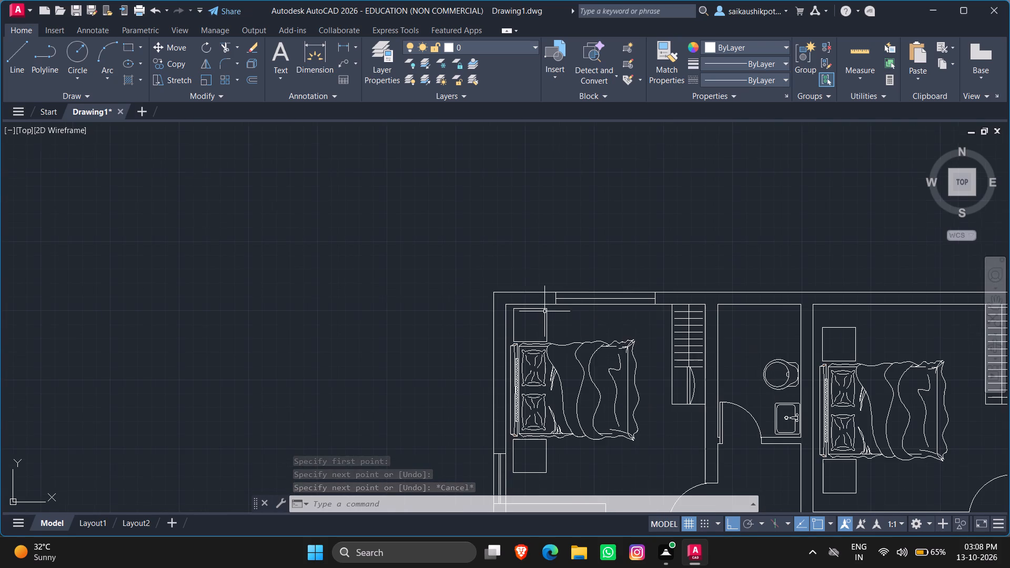
{"action": "key", "text": "Escape"}
{"action": "scroll", "coordinate": [638, 317], "scroll_direction": "up", "scroll_amount": 1}
{"action": "key", "text": "Escape"}
{"action": "key", "text": "Escape"}
{"action": "key", "text": "Escape"}
{"action": "key", "text": "o"}
{"action": "key", "text": "Return"}
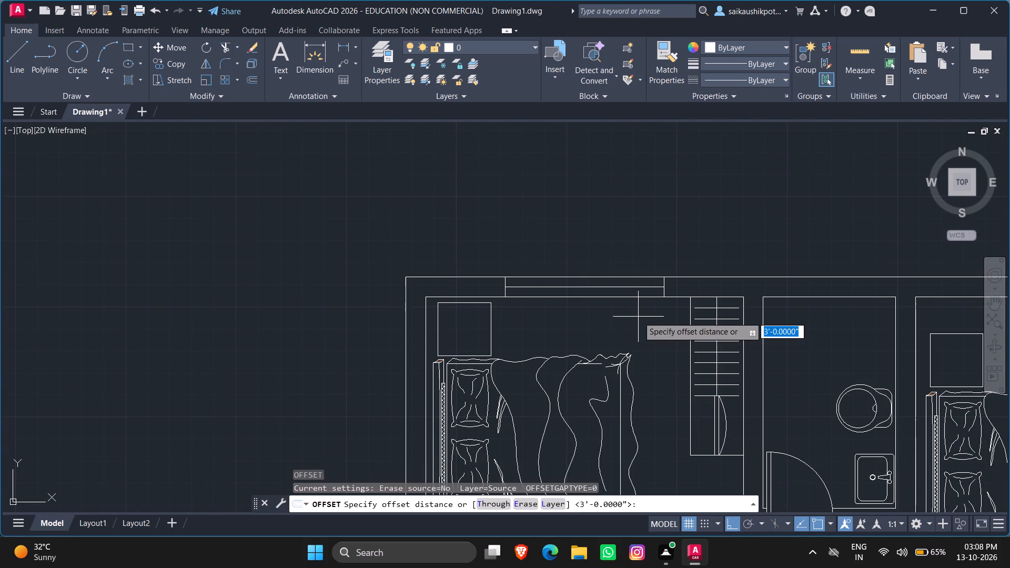
{"action": "type", "text": "0.5\""}
{"action": "key", "text": "Return"}
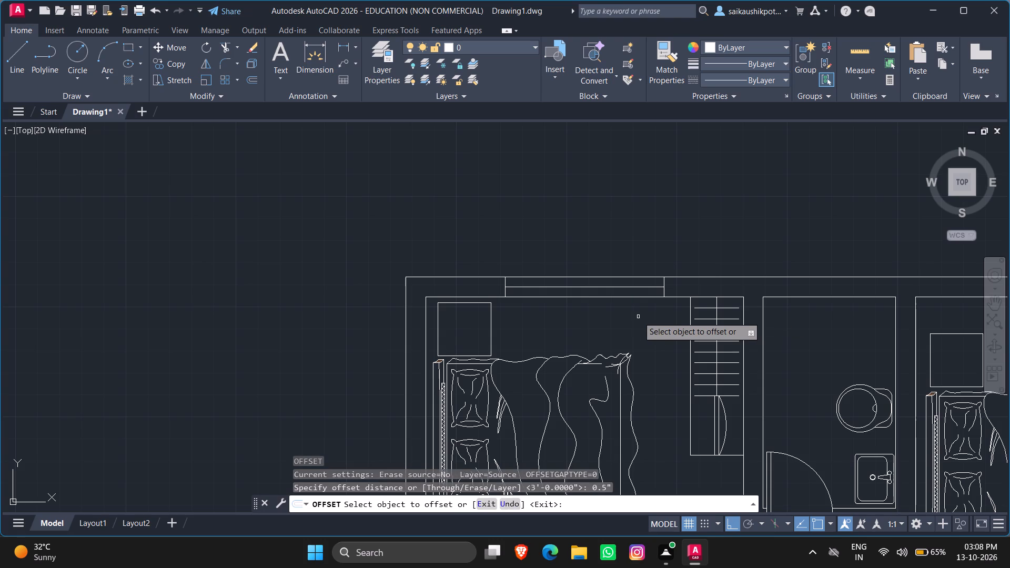
{"action": "scroll", "coordinate": [622, 308], "scroll_direction": "up", "scroll_amount": 2}
{"action": "left_click", "coordinate": [577, 254]}
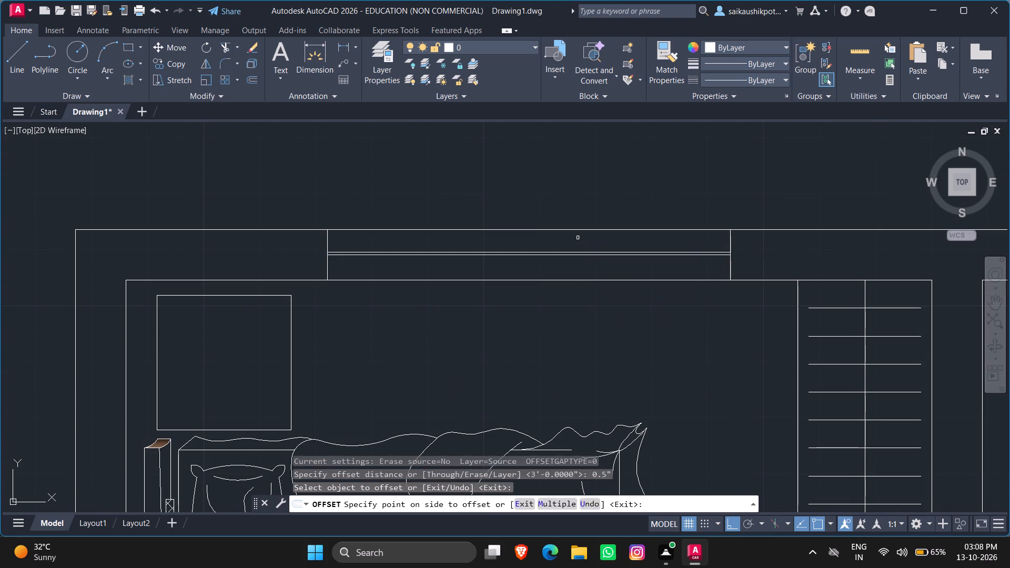
{"action": "left_click", "coordinate": [578, 238]}
{"action": "scroll", "coordinate": [574, 258], "scroll_direction": "up", "scroll_amount": 2}
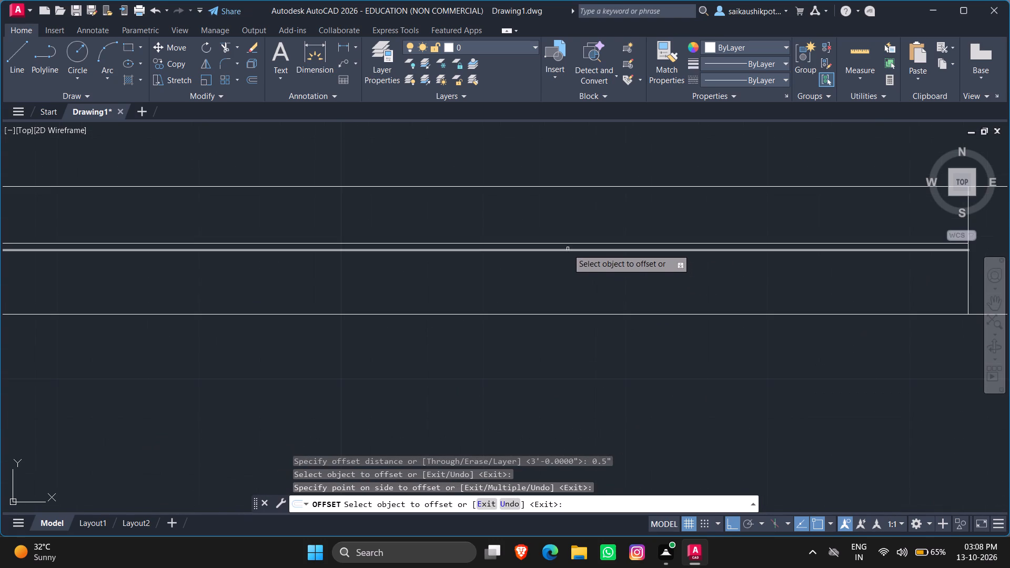
{"action": "left_click", "coordinate": [568, 249]}
{"action": "left_click", "coordinate": [570, 306]}
{"action": "key", "text": "Escape"}
{"action": "scroll", "coordinate": [575, 321], "scroll_direction": "down", "scroll_amount": 3}
{"action": "scroll", "coordinate": [567, 311], "scroll_direction": "up", "scroll_amount": 3}
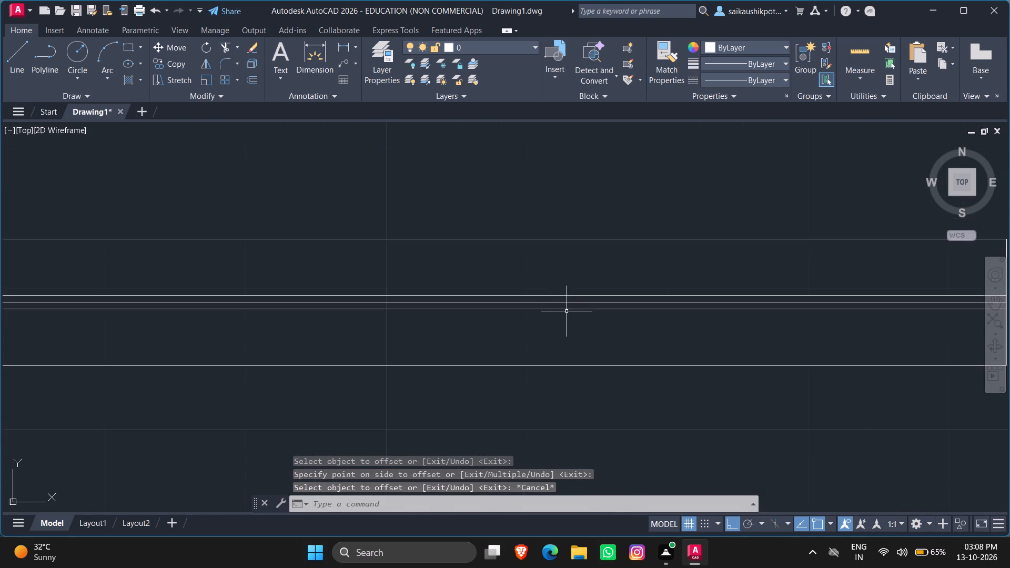
Delete the original centre line between the two glass lines of the bedroom's top-wall window.
{"action": "left_click", "coordinate": [563, 303]}
{"action": "key", "text": "Delete"}
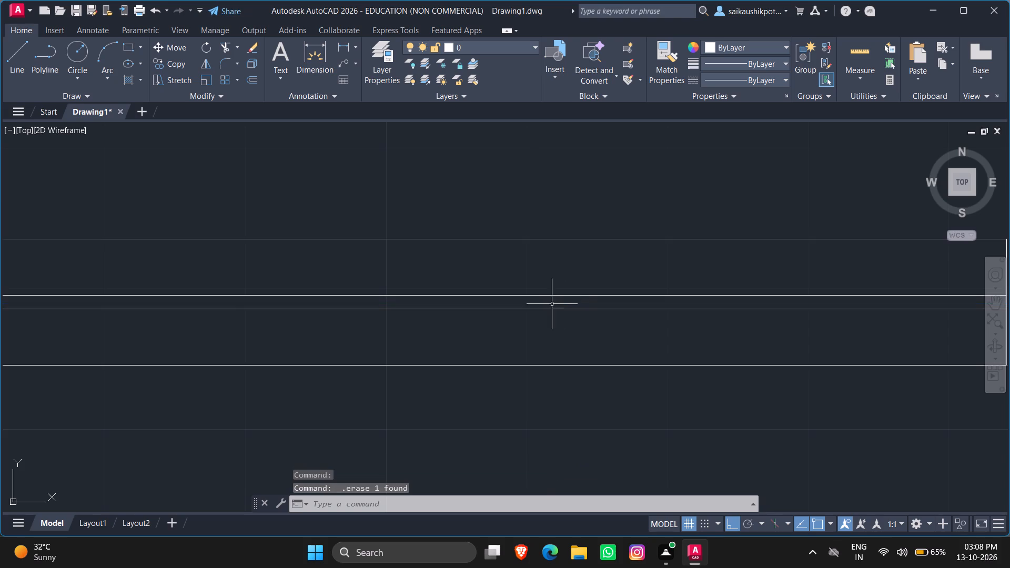
{"action": "scroll", "coordinate": [395, 407], "scroll_direction": "down", "scroll_amount": 4}
{"action": "key", "text": "Escape"}
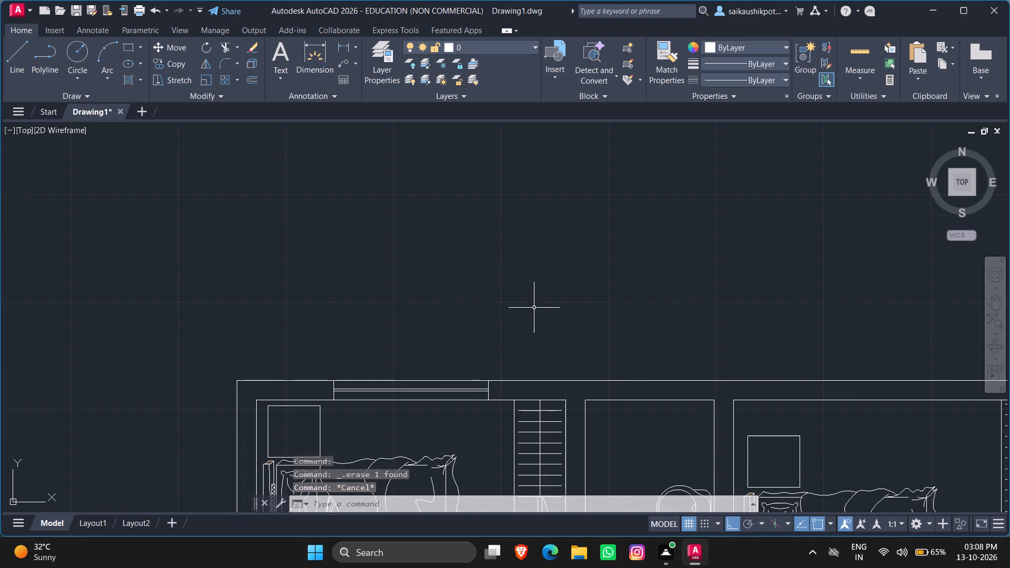
Draw a line across the left bathroom's top wall, from the midpoint of its inner face up to the outer face.
{"action": "scroll", "coordinate": [564, 320], "scroll_direction": "down", "scroll_amount": 1}
{"action": "scroll", "coordinate": [671, 409], "scroll_direction": "up", "scroll_amount": 2}
{"action": "scroll", "coordinate": [601, 341], "scroll_direction": "up", "scroll_amount": 2}
{"action": "key", "text": "Escape"}
{"action": "scroll", "coordinate": [600, 341], "scroll_direction": "down", "scroll_amount": 2}
{"action": "key", "text": "Escape"}
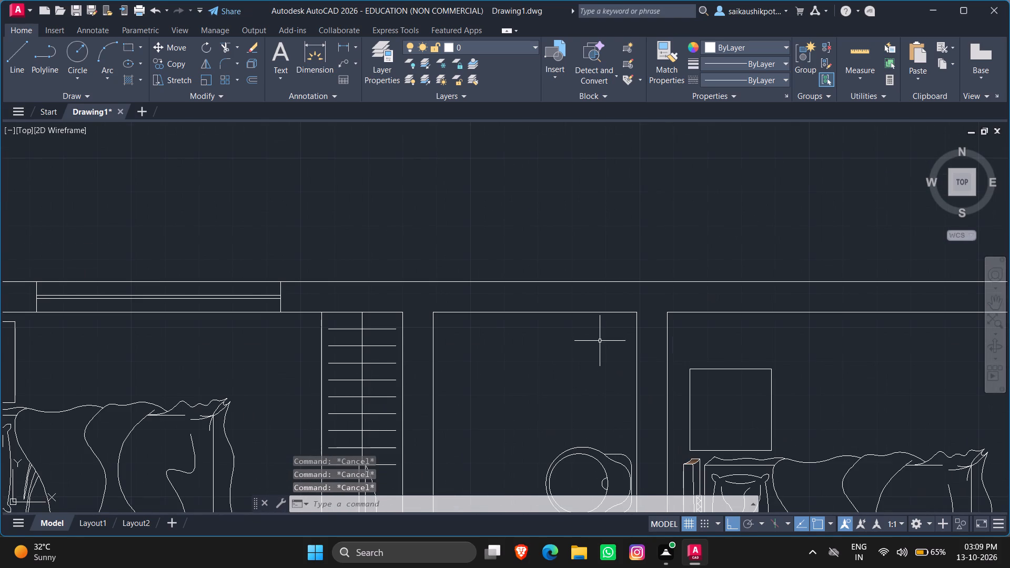
{"action": "scroll", "coordinate": [600, 341], "scroll_direction": "up", "scroll_amount": 1}
{"action": "key", "text": "l"}
{"action": "key", "text": "Return"}
{"action": "left_click", "coordinate": [497, 293]}
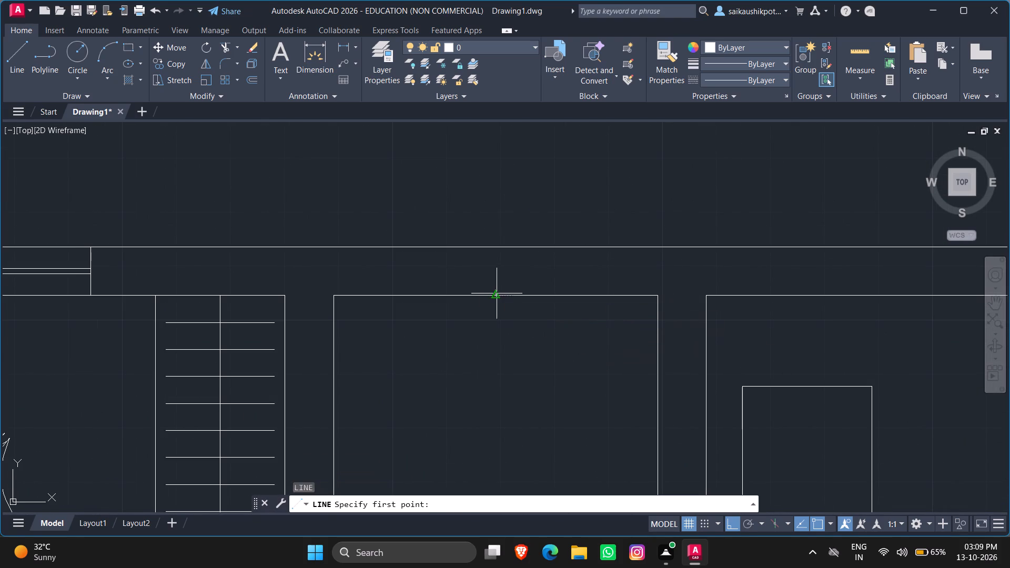
{"action": "left_click", "coordinate": [496, 247]}
{"action": "key", "text": "Escape"}
{"action": "key", "text": "Escape"}
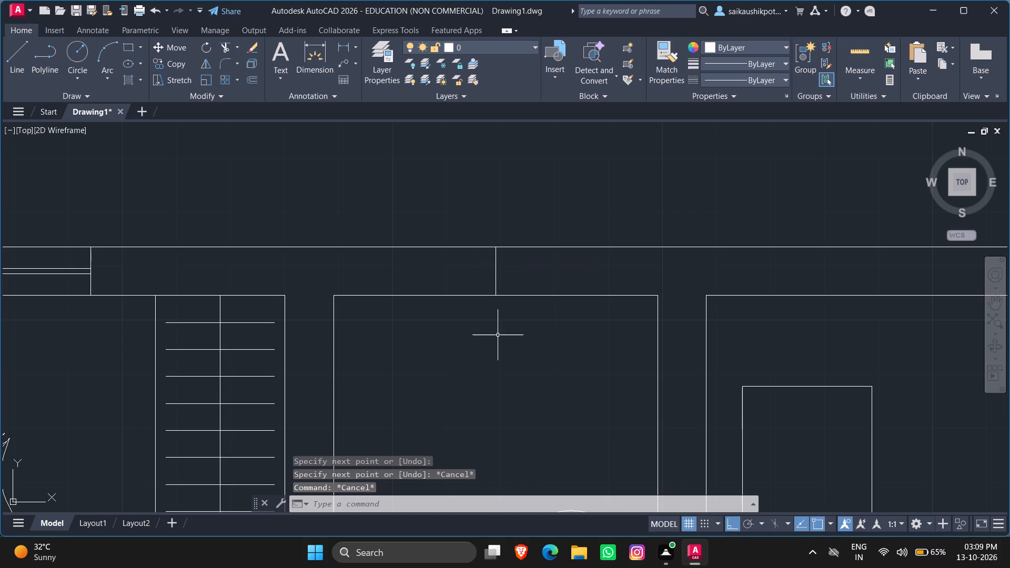
Offset the line across the bathroom's top wall 1' to both sides to mark the window's ends.
{"action": "key", "text": "o"}
{"action": "key", "text": "Return"}
{"action": "type", "text": "1'"}
{"action": "key", "text": "Return"}
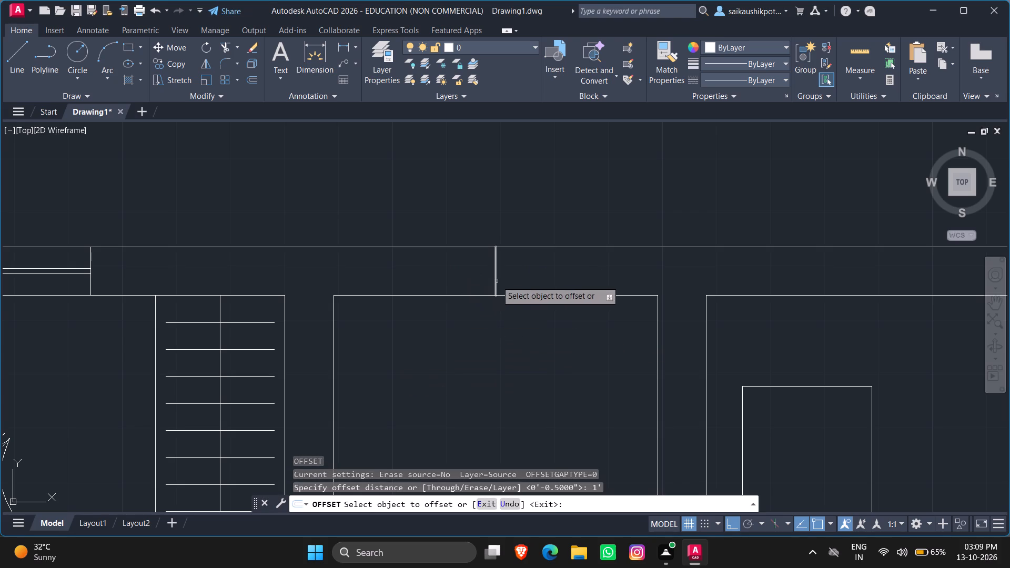
{"action": "left_click", "coordinate": [496, 281]}
{"action": "left_click", "coordinate": [459, 280]}
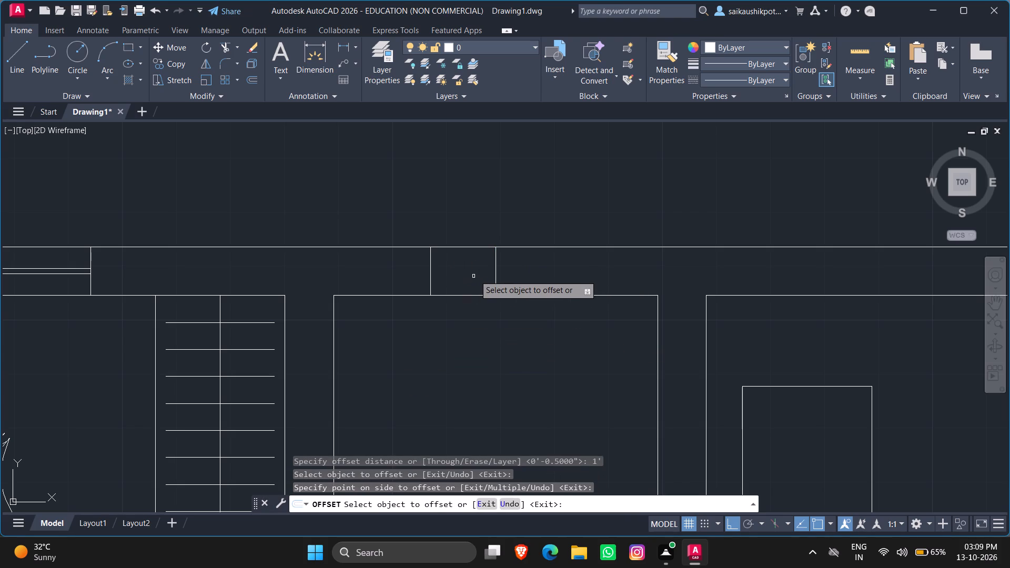
{"action": "left_click", "coordinate": [496, 269]}
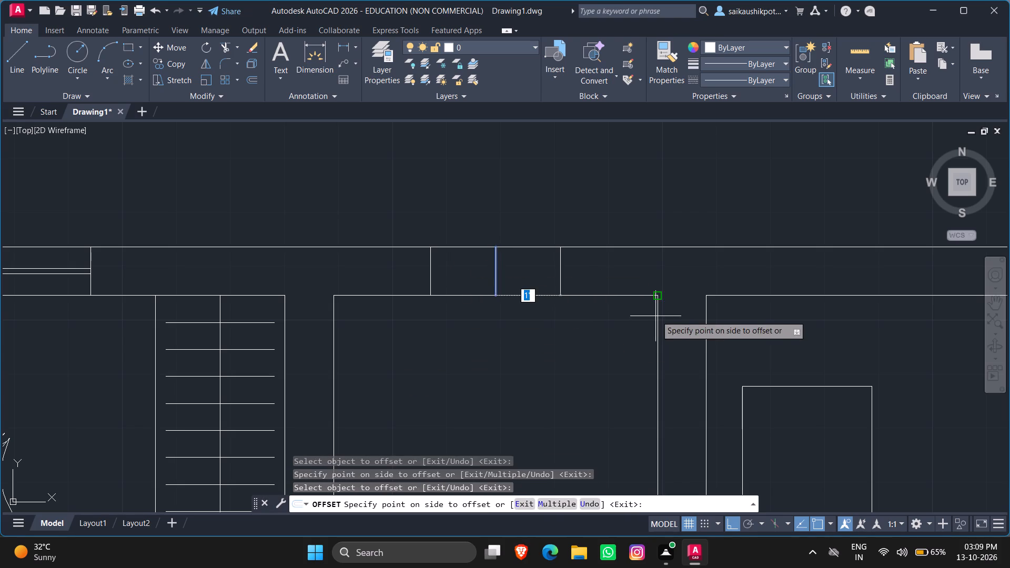
{"action": "left_click", "coordinate": [649, 311]}
{"action": "key", "text": "Escape"}
{"action": "key", "text": "Escape"}
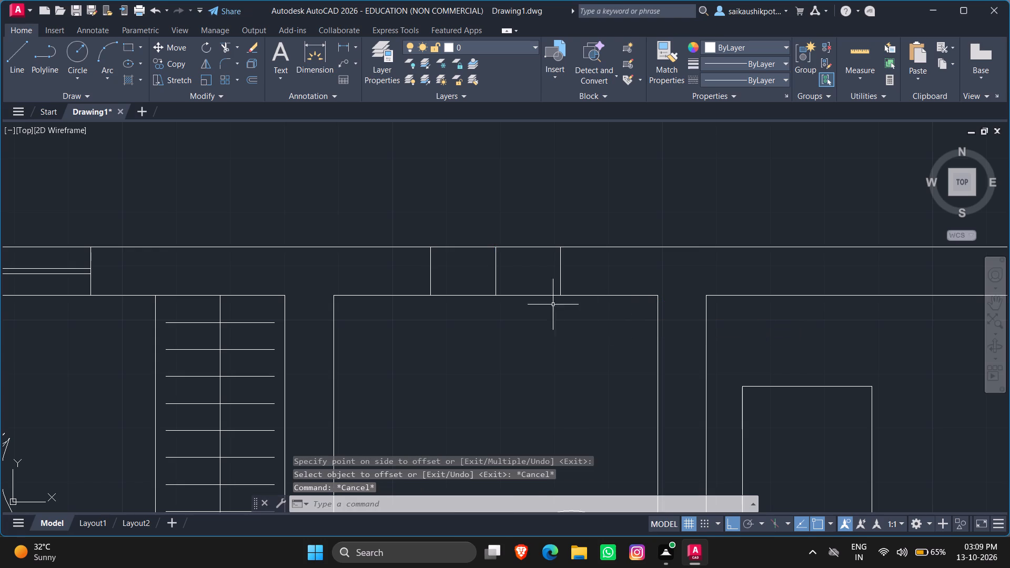
Delete the middle line between the two end lines of the bathroom window.
{"action": "left_click", "coordinate": [517, 275]}
{"action": "left_click", "coordinate": [483, 270]}
{"action": "key", "text": "Delete"}
{"action": "key", "text": "Escape"}
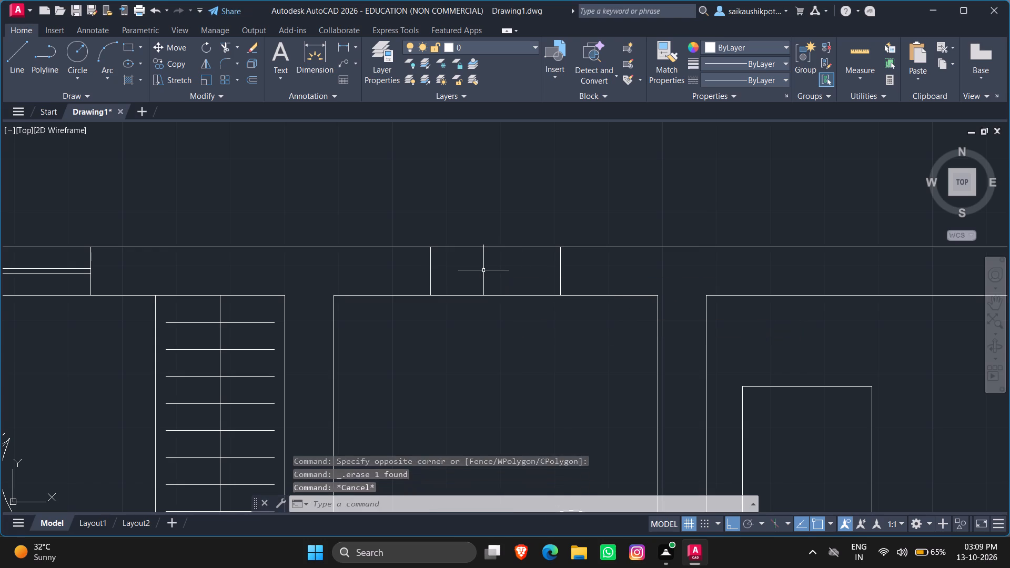
{"action": "key", "text": "Escape"}
{"action": "key", "text": "Escape"}
Draw a horizontal centre line between the midpoints of the bathroom window's two end lines.
{"action": "key", "text": "l"}
{"action": "key", "text": "Return"}
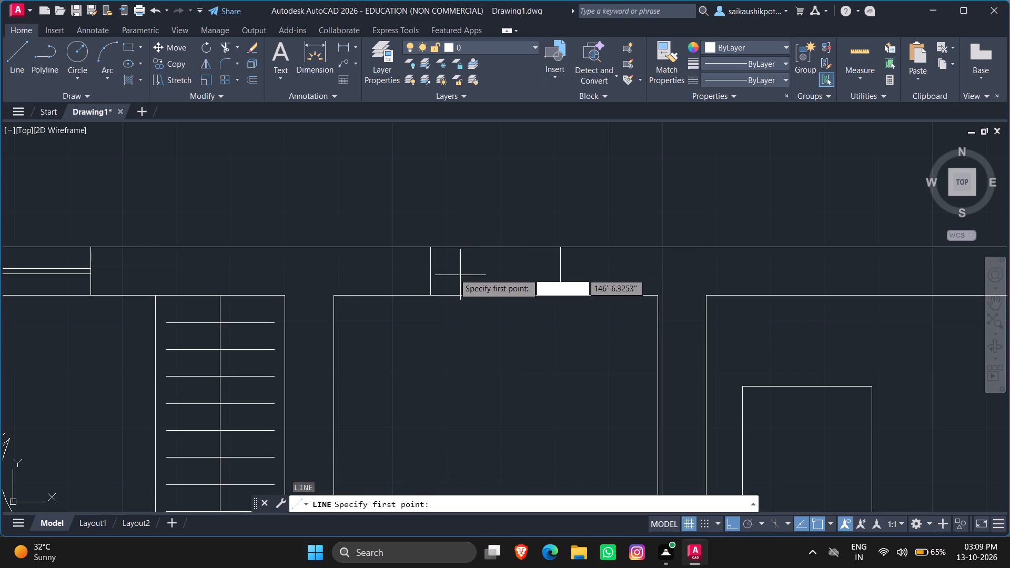
{"action": "left_click", "coordinate": [430, 272]}
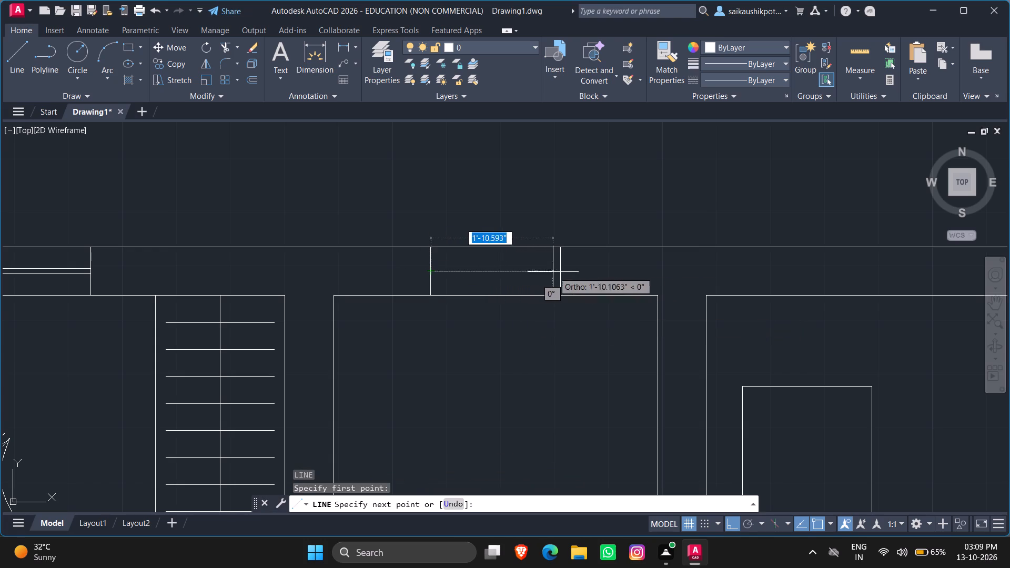
{"action": "left_click", "coordinate": [560, 272]}
{"action": "key", "text": "Escape"}
{"action": "key", "text": "Escape"}
{"action": "key", "text": "Escape"}
{"action": "key", "text": "Escape"}
{"action": "key", "text": "Escape"}
{"action": "key", "text": "Escape"}
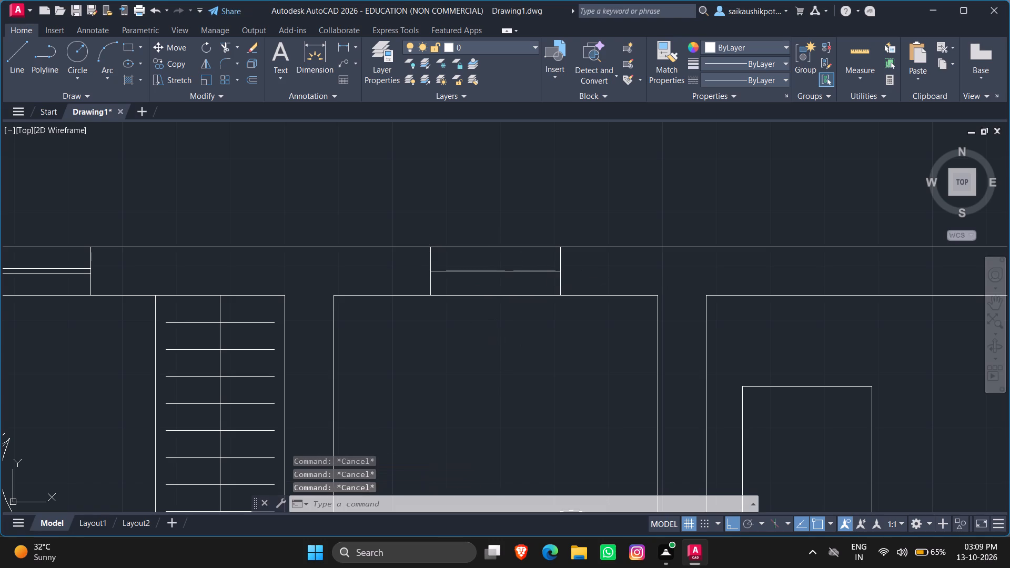
{"action": "key", "text": "Escape"}
{"action": "key", "text": "Escape"}
{"action": "key", "text": "Escape"}
{"action": "key", "text": "Escape"}
{"action": "key", "text": "Escape"}
Offset the bathroom window's centre line 0.5" to both sides for the glass lines.
{"action": "key", "text": "o"}
{"action": "key", "text": "Return"}
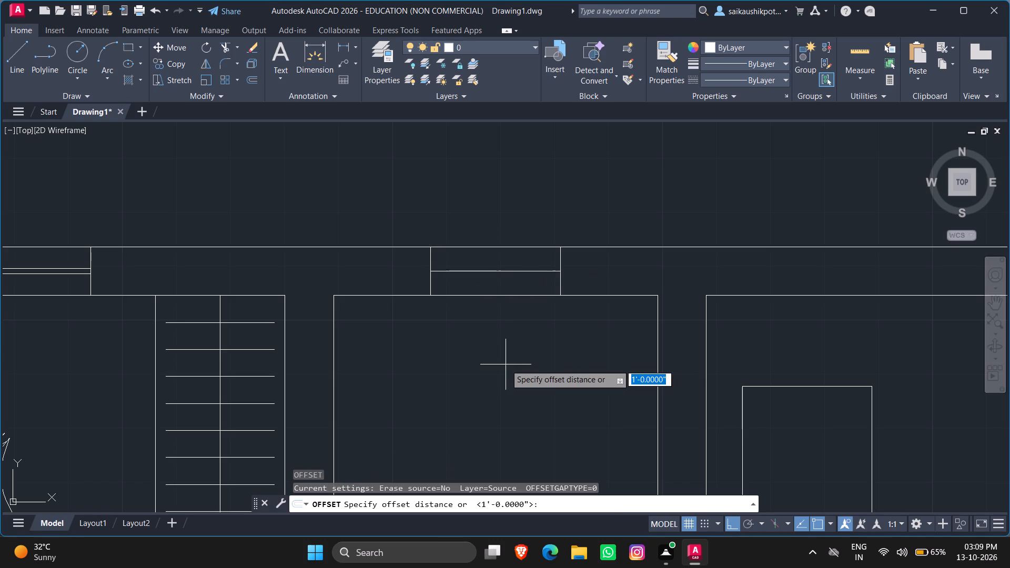
{"action": "type", "text": "0.5"}
{"action": "key", "text": "shift+quotedbl"}
{"action": "key", "text": "Return"}
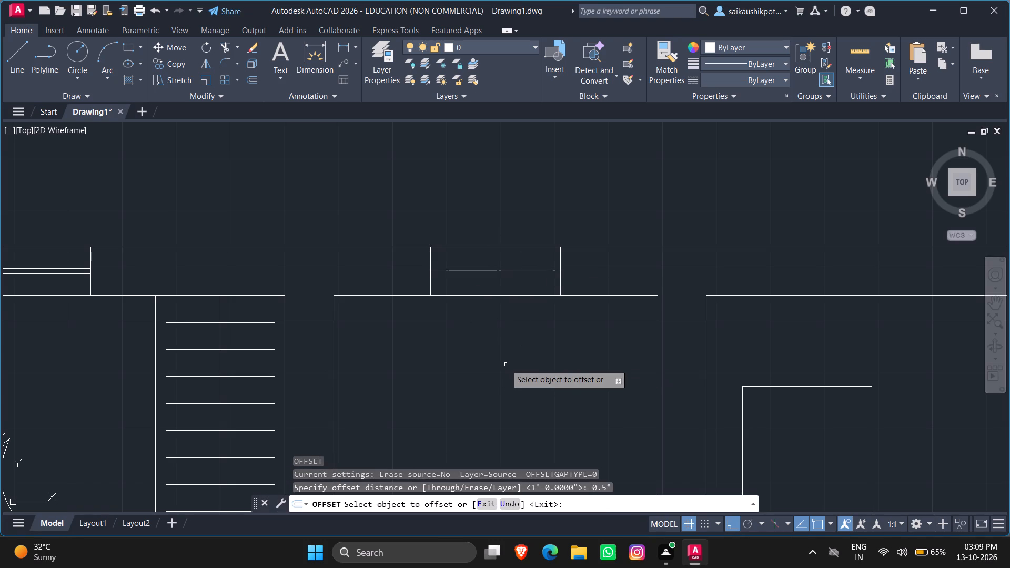
{"action": "left_click", "coordinate": [483, 272]}
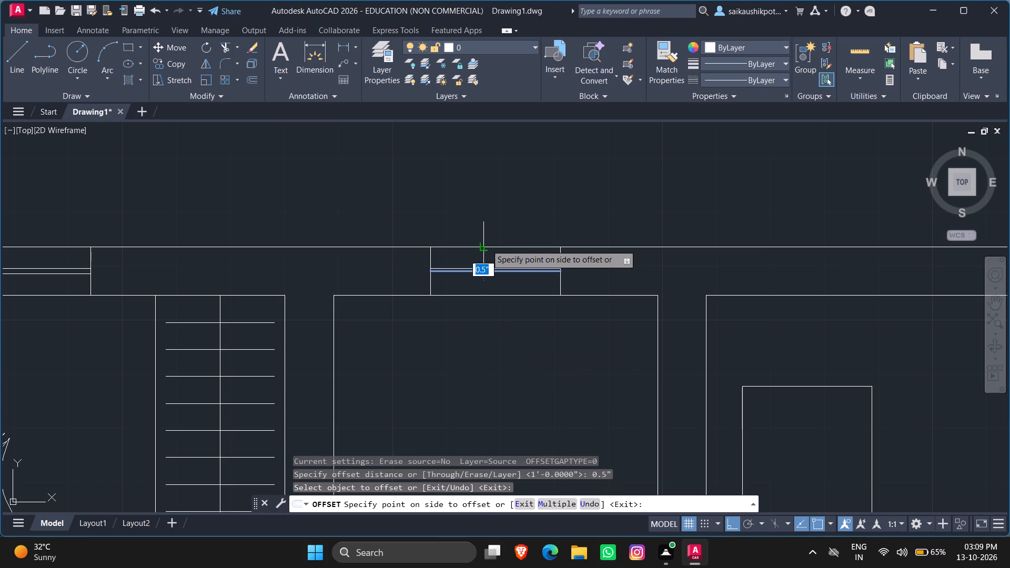
{"action": "left_click", "coordinate": [486, 245]}
{"action": "scroll", "coordinate": [476, 287], "scroll_direction": "up", "scroll_amount": 2}
{"action": "left_click", "coordinate": [480, 246]}
{"action": "left_click", "coordinate": [483, 266]}
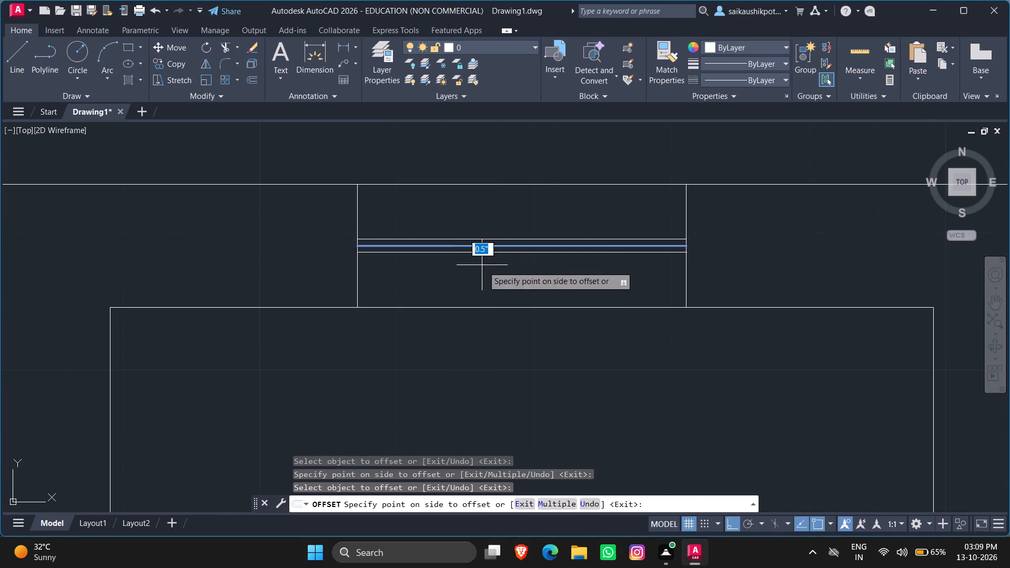
{"action": "key", "text": "Escape"}
Delete the original centre line between the two glass lines of the bathroom window.
{"action": "left_click", "coordinate": [482, 246]}
{"action": "key", "text": "Delete"}
{"action": "key", "text": "Escape"}
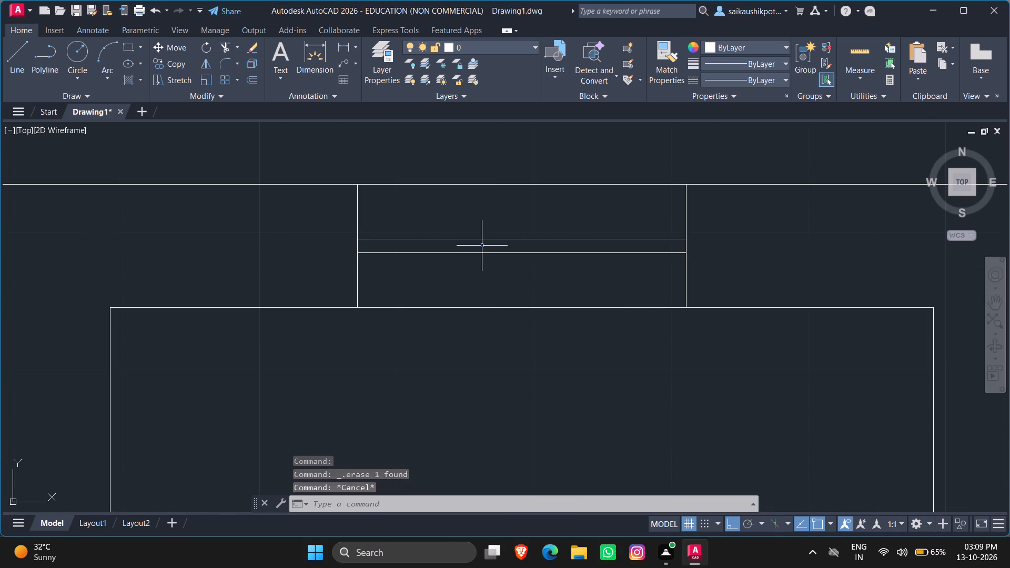
{"action": "key", "text": "Escape"}
{"action": "key", "text": "Escape"}
{"action": "scroll", "coordinate": [470, 280], "scroll_direction": "down", "scroll_amount": 2}
{"action": "scroll", "coordinate": [369, 369], "scroll_direction": "down", "scroll_amount": 2}
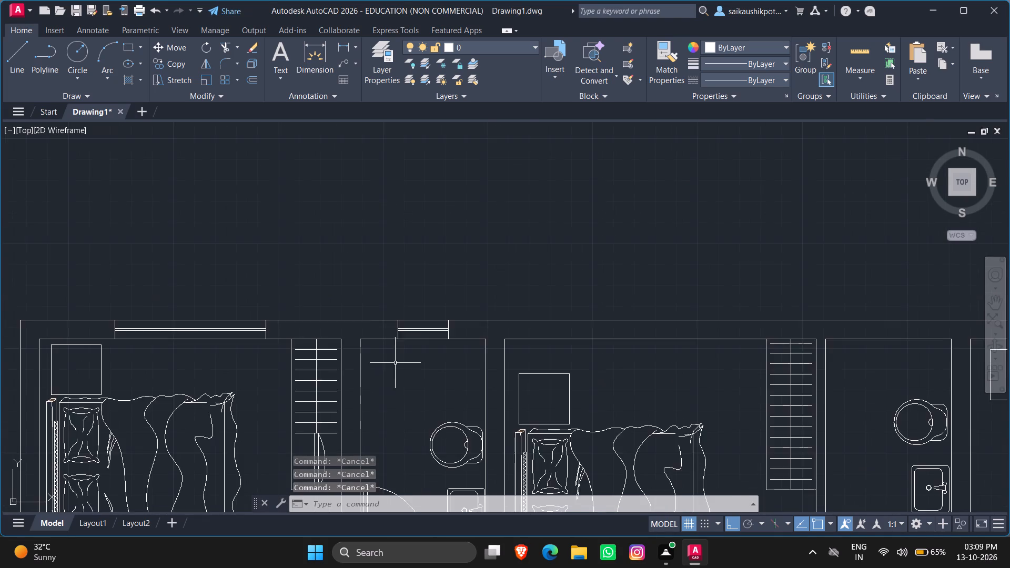
Draw a vertical line across the top exterior wall at the midpoint of the middle bedroom's inner wall line.
{"action": "scroll", "coordinate": [440, 363], "scroll_direction": "down", "scroll_amount": 1}
{"action": "scroll", "coordinate": [547, 346], "scroll_direction": "down", "scroll_amount": 1}
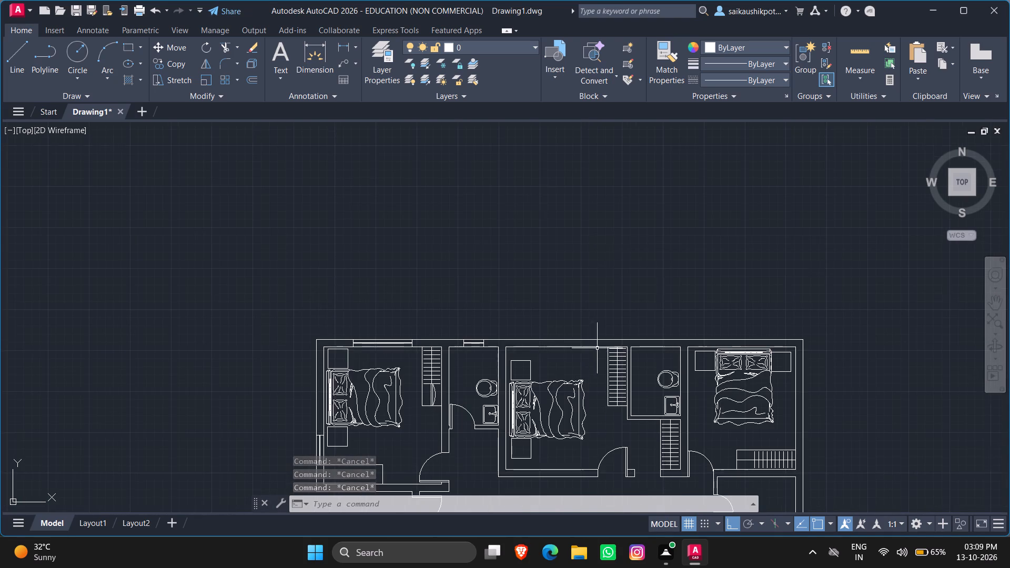
{"action": "scroll", "coordinate": [597, 348], "scroll_direction": "up", "scroll_amount": 2}
{"action": "scroll", "coordinate": [573, 360], "scroll_direction": "down", "scroll_amount": 1}
{"action": "key", "text": "Escape"}
{"action": "key", "text": "Escape"}
{"action": "key", "text": "Escape"}
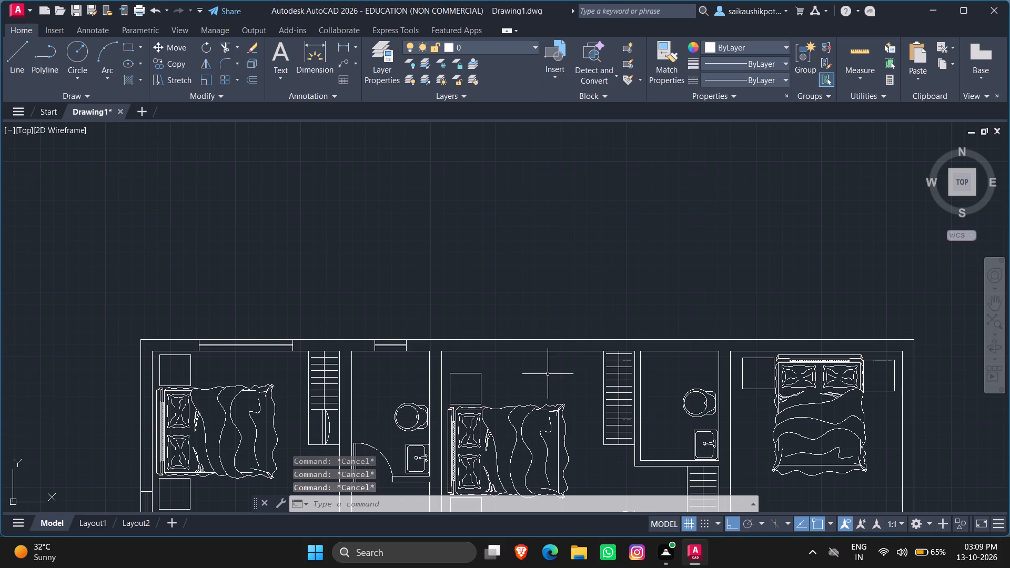
{"action": "key", "text": "l"}
{"action": "key", "text": "Return"}
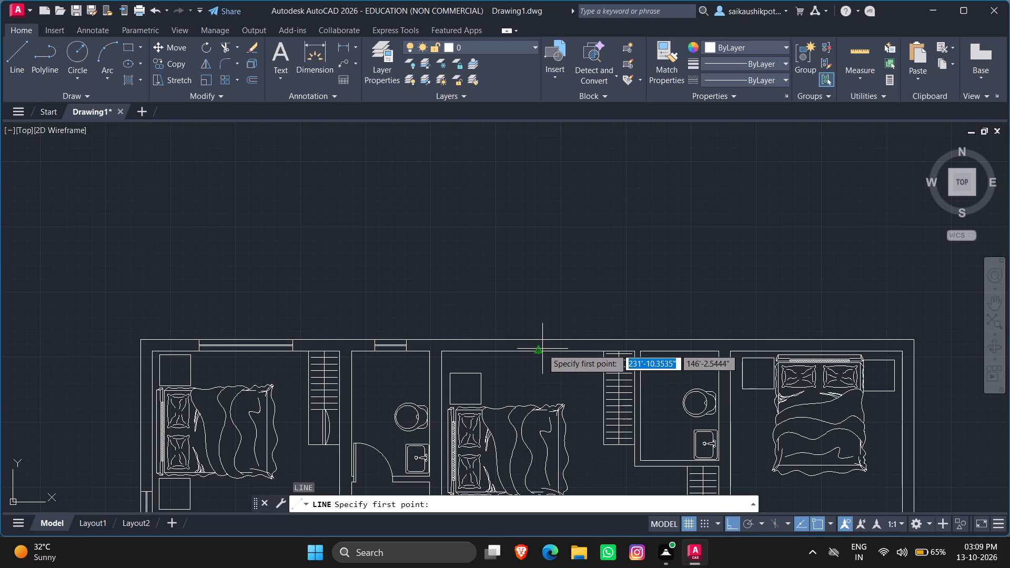
{"action": "left_click", "coordinate": [539, 349]}
{"action": "left_click", "coordinate": [536, 337]}
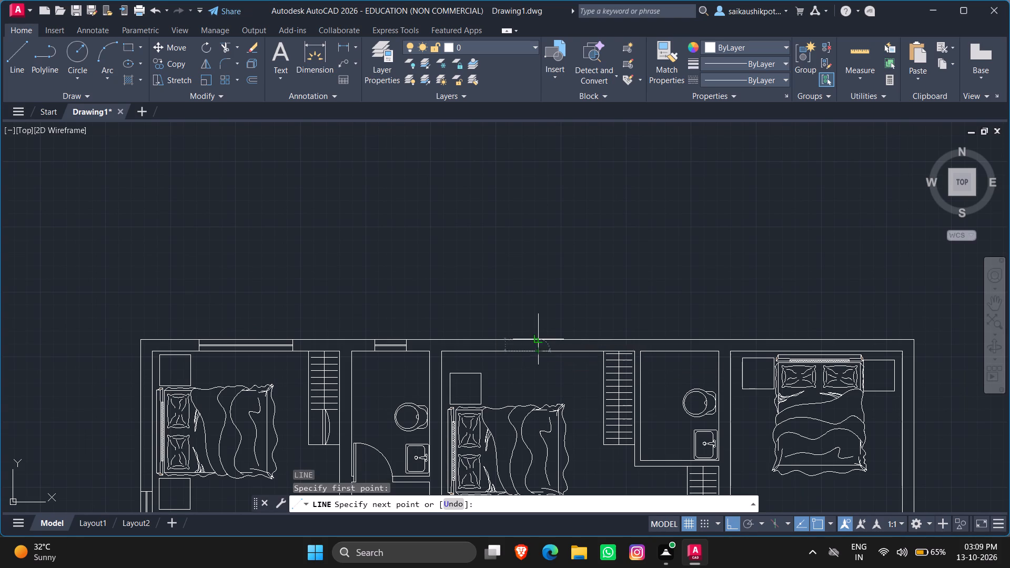
{"action": "key", "text": "Escape"}
{"action": "key", "text": "Escape"}
{"action": "key", "text": "Escape"}
{"action": "key", "text": "Escape"}
{"action": "key", "text": "Escape"}
{"action": "key", "text": "Escape"}
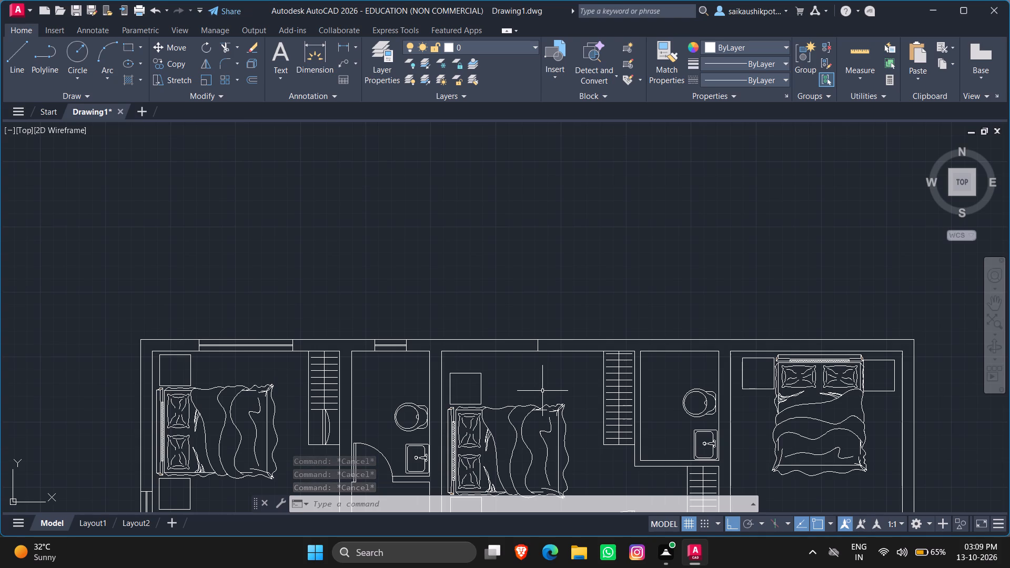
{"action": "key", "text": "Escape"}
{"action": "key", "text": "Escape"}
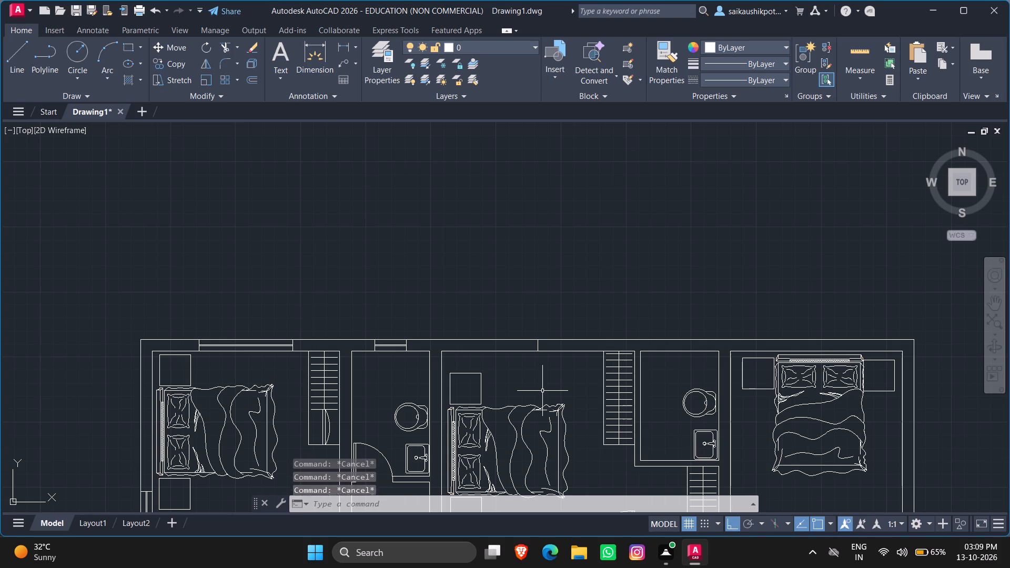
Offset the vertical line in the middle bedroom's top wall 3' to both sides for the window ends.
{"action": "key", "text": "o"}
{"action": "key", "text": "Return"}
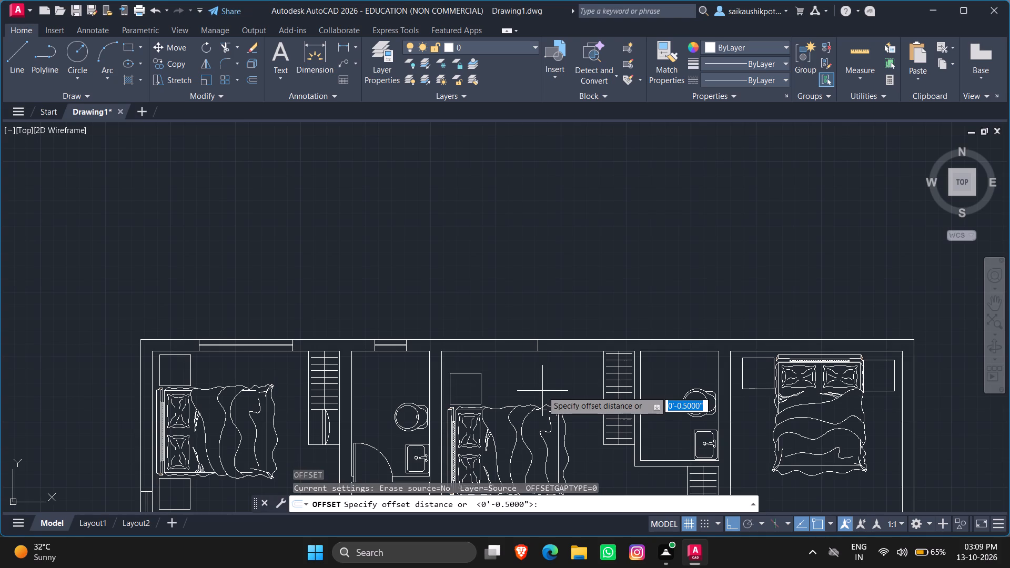
{"action": "type", "text": "3'"}
{"action": "key", "text": "Return"}
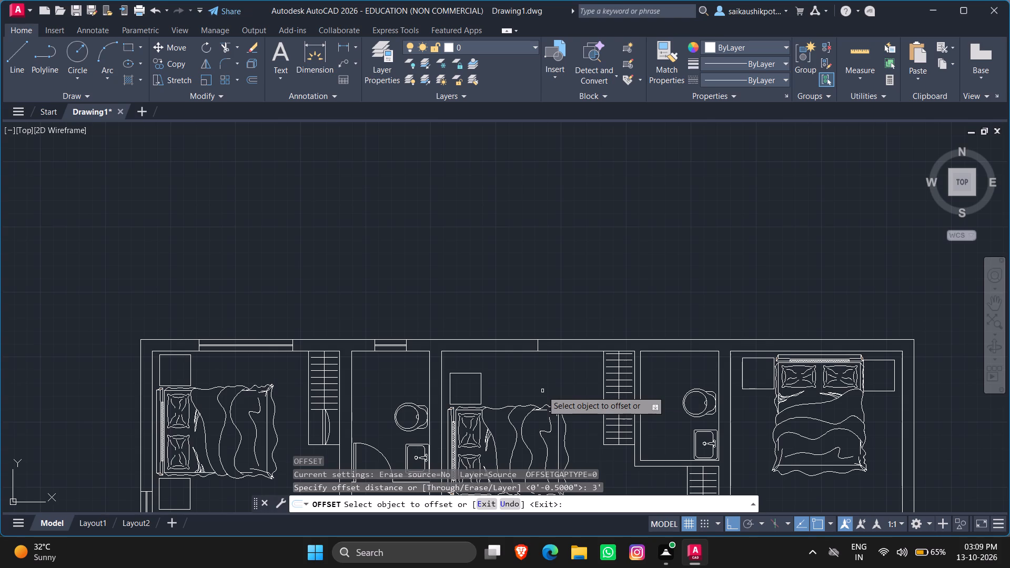
{"action": "scroll", "coordinate": [544, 373], "scroll_direction": "up", "scroll_amount": 1}
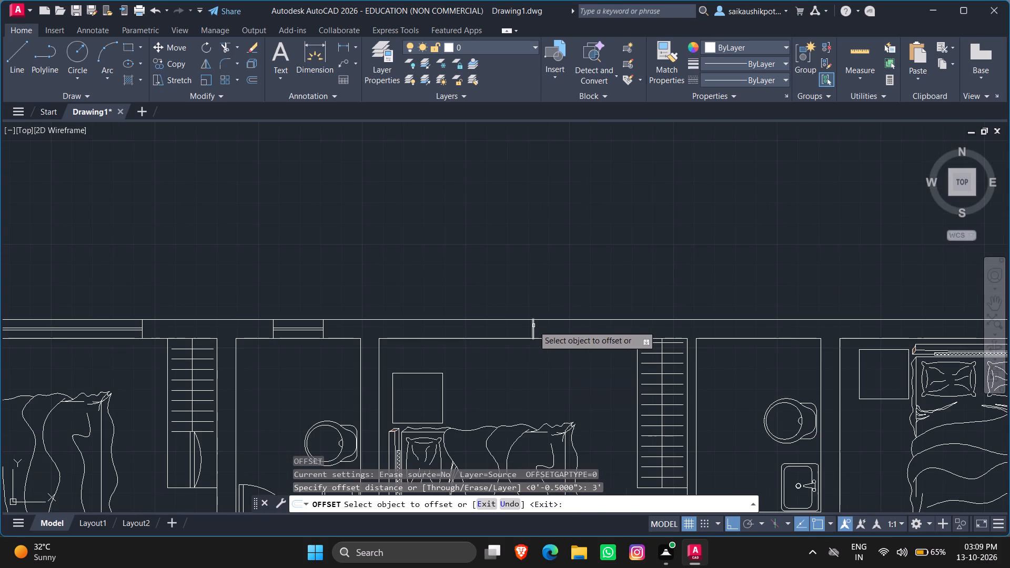
{"action": "left_click", "coordinate": [533, 326]}
{"action": "left_click", "coordinate": [608, 376]}
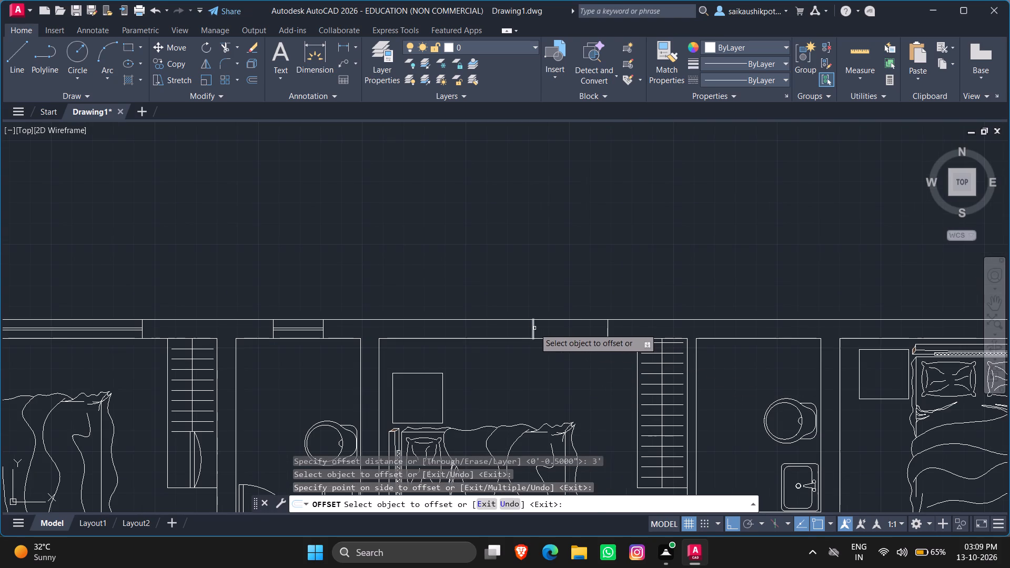
{"action": "left_click", "coordinate": [532, 328]}
{"action": "left_click", "coordinate": [486, 346]}
{"action": "key", "text": "Escape"}
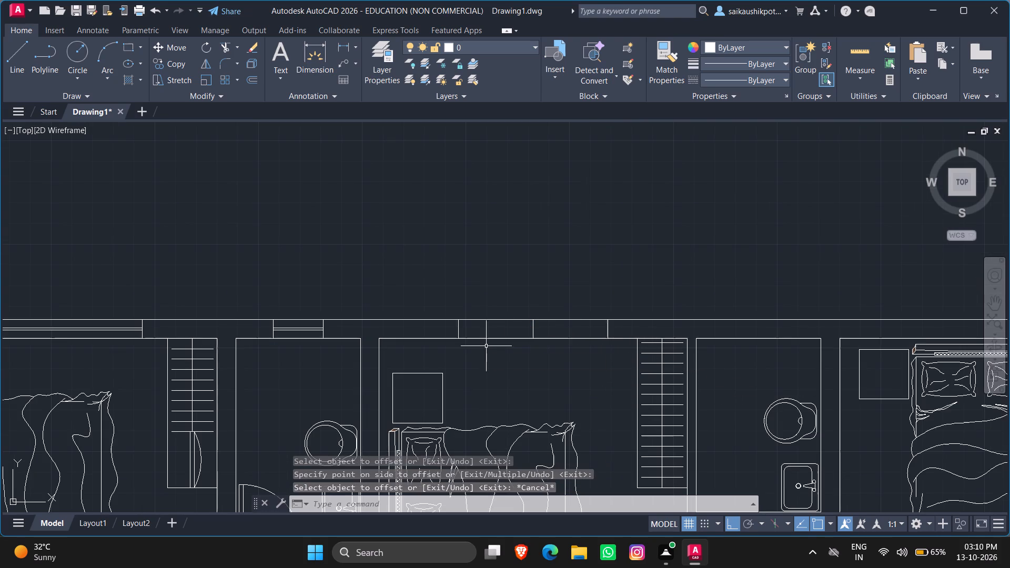
Delete the middle line between the two end lines of the middle bedroom window.
{"action": "left_click", "coordinate": [546, 325]}
{"action": "left_click", "coordinate": [522, 327]}
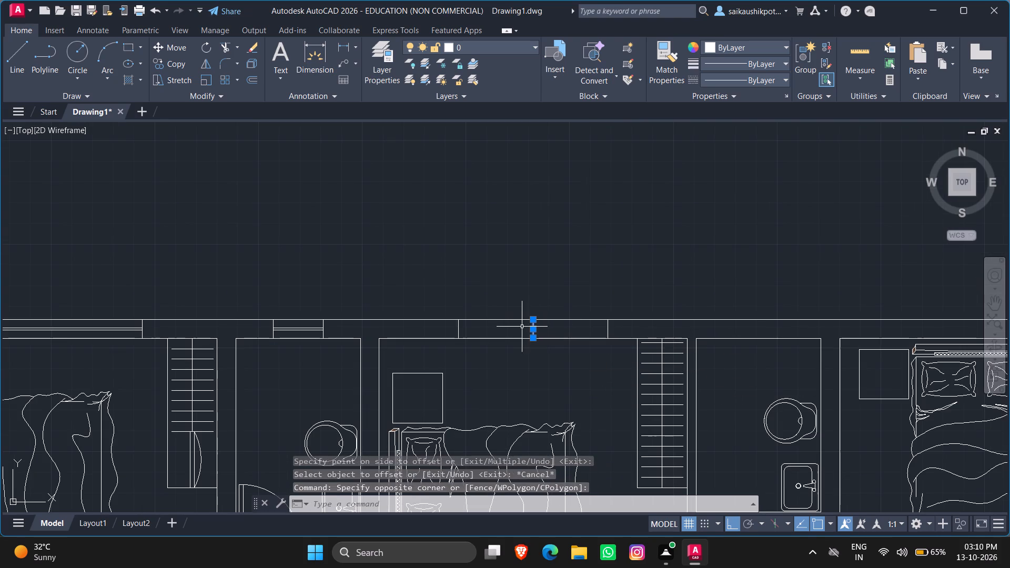
{"action": "key", "text": "Delete"}
Draw a horizontal centre line between the midpoints of the middle bedroom window's two end lines.
{"action": "key", "text": "l"}
{"action": "key", "text": "Return"}
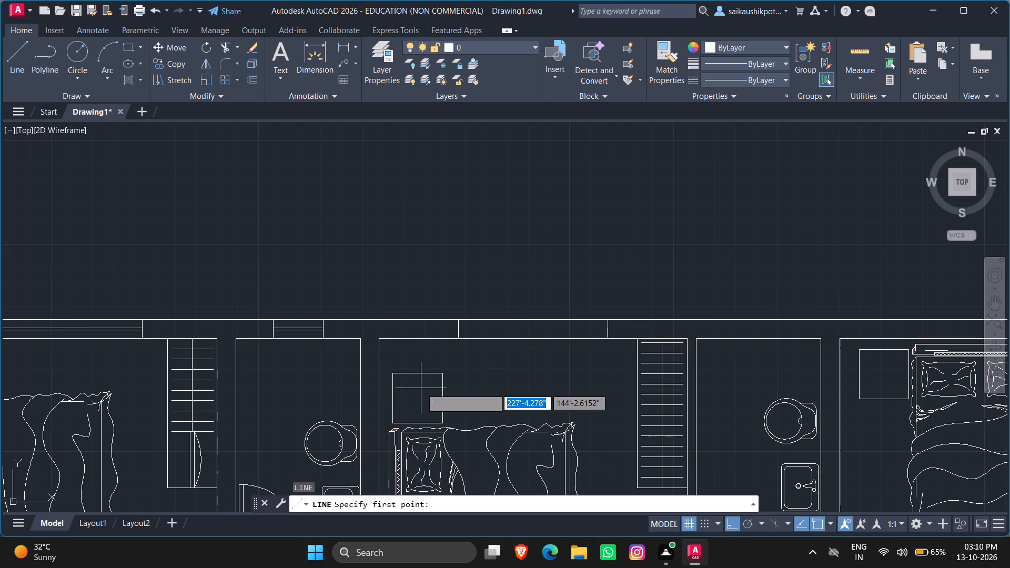
{"action": "scroll", "coordinate": [439, 341], "scroll_direction": "up", "scroll_amount": 2}
{"action": "left_click", "coordinate": [476, 320]}
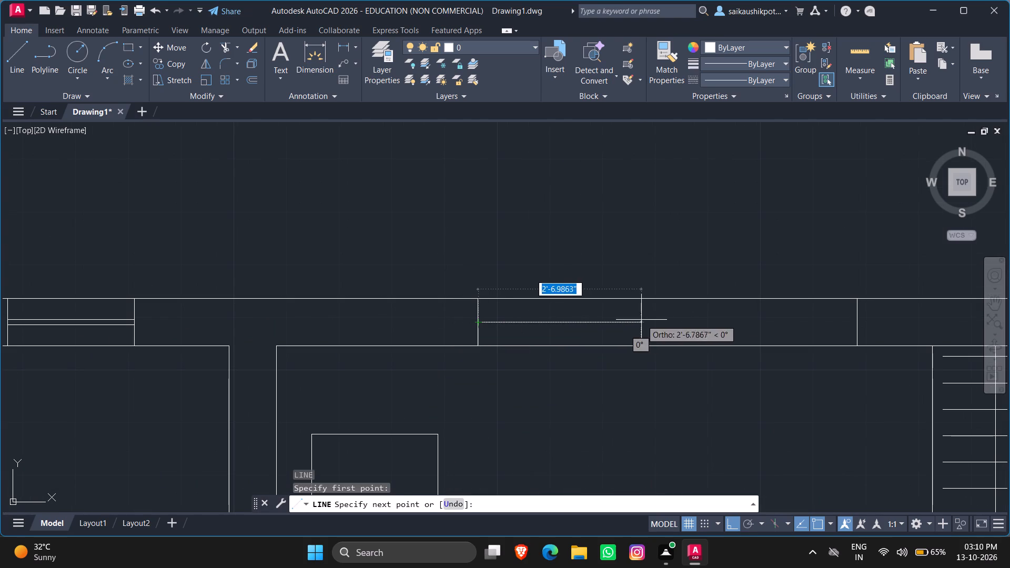
{"action": "left_click", "coordinate": [858, 321]}
{"action": "key", "text": "Escape"}
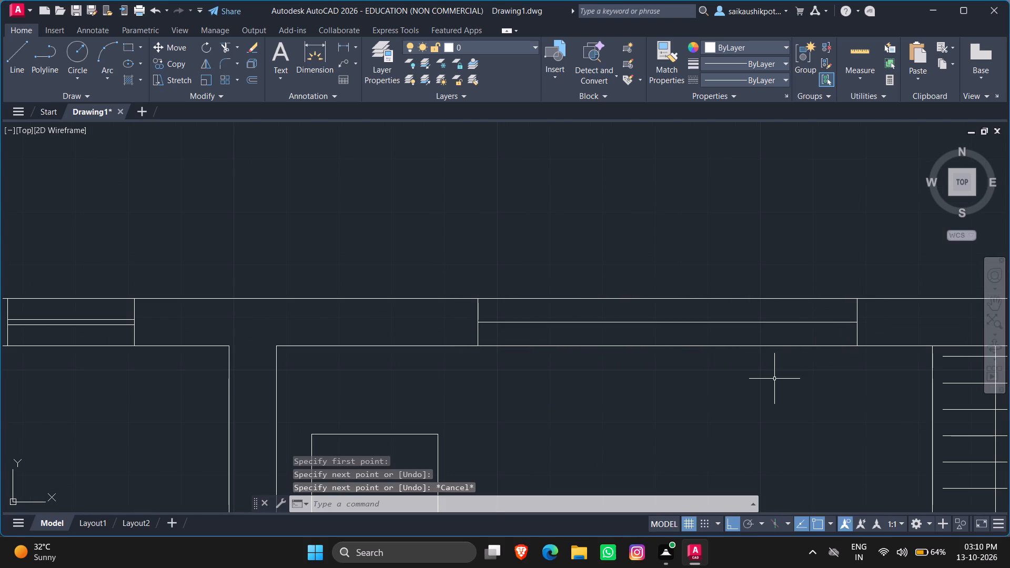
{"action": "key", "text": "Escape"}
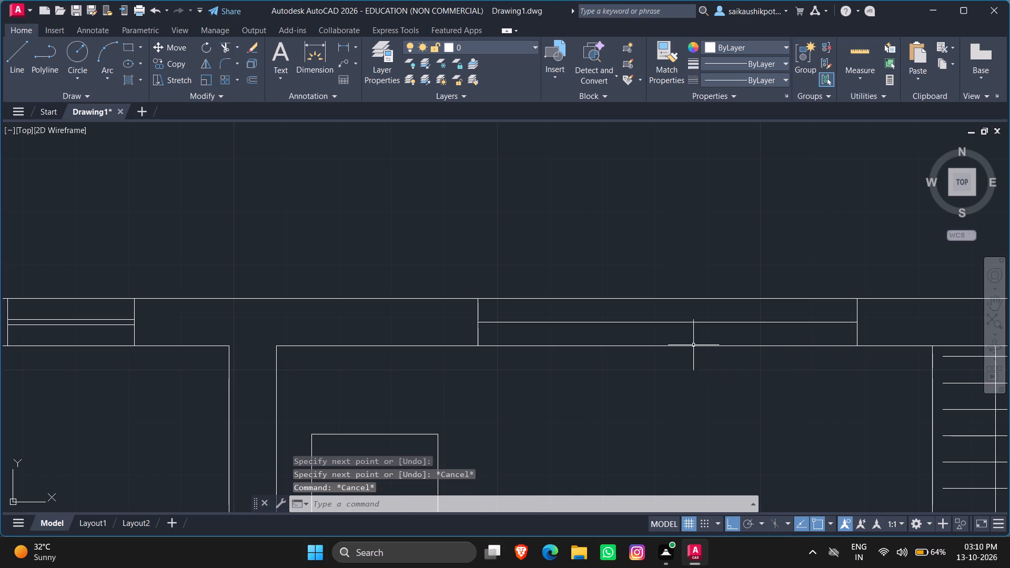
{"action": "key", "text": "Escape"}
Offset the middle bedroom window's centre line 0.5" to both sides for the glass lines.
{"action": "scroll", "coordinate": [695, 311], "scroll_direction": "down", "scroll_amount": 1}
{"action": "key", "text": "Escape"}
{"action": "key", "text": "Escape"}
{"action": "key", "text": "Escape"}
{"action": "key", "text": "Escape"}
{"action": "key", "text": "o"}
{"action": "key", "text": "Return"}
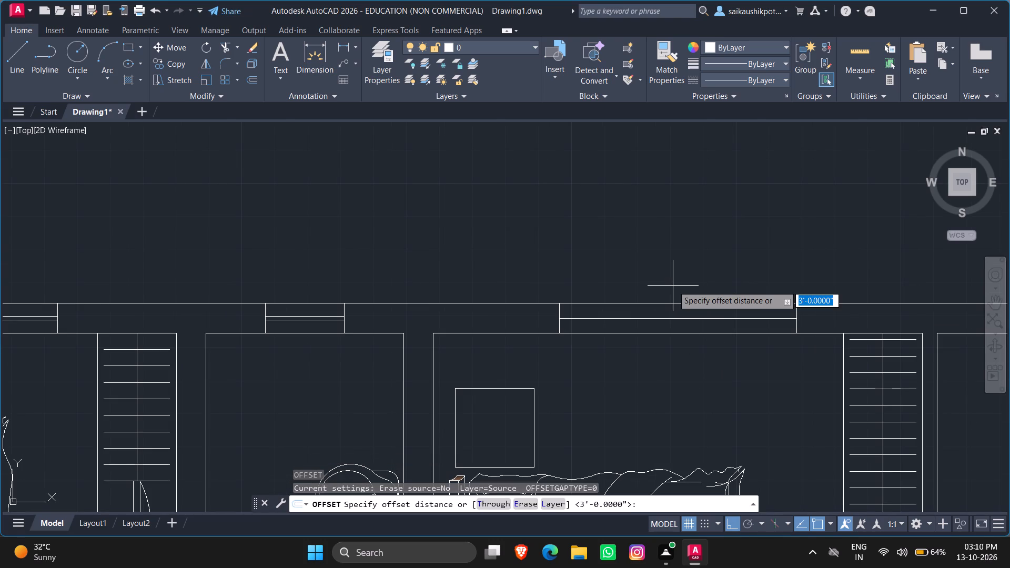
{"action": "type", "text": "0.5\""}
{"action": "key", "text": "Return"}
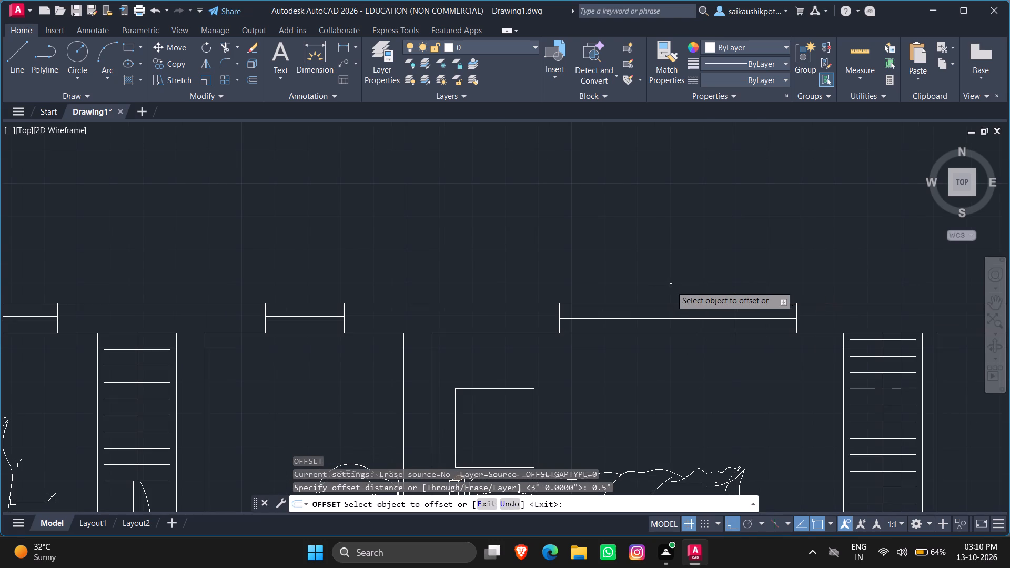
{"action": "scroll", "coordinate": [688, 308], "scroll_direction": "up", "scroll_amount": 1}
{"action": "left_click", "coordinate": [672, 324]}
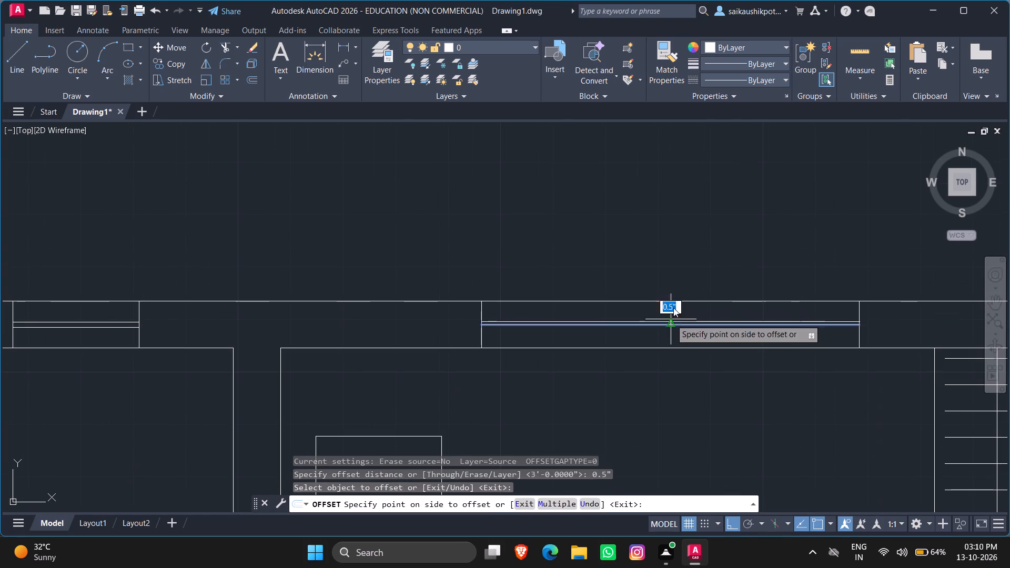
{"action": "left_click", "coordinate": [673, 308]}
{"action": "scroll", "coordinate": [679, 327], "scroll_direction": "up", "scroll_amount": 1}
{"action": "left_click", "coordinate": [671, 323]}
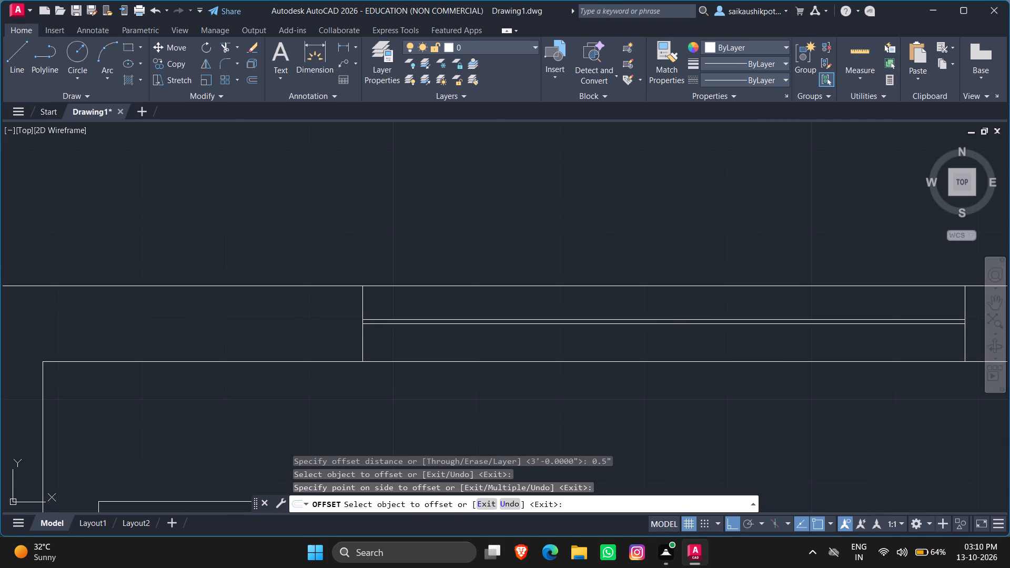
{"action": "left_click", "coordinate": [670, 348]}
{"action": "key", "text": "Escape"}
Delete the original centre line between the two glass lines of the middle bedroom window.
{"action": "scroll", "coordinate": [664, 331], "scroll_direction": "up", "scroll_amount": 2}
{"action": "left_click", "coordinate": [654, 316]}
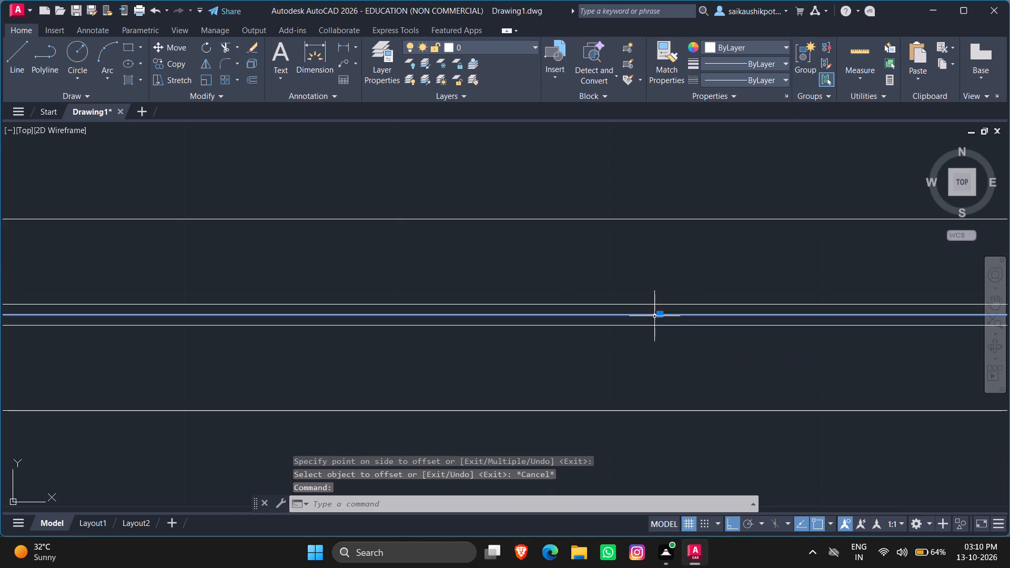
{"action": "key", "text": "Delete"}
Draw a vertical line across the top exterior wall at the midpoint of the second bathroom's inner wall line.
{"action": "scroll", "coordinate": [312, 480], "scroll_direction": "down", "scroll_amount": 3}
{"action": "scroll", "coordinate": [359, 393], "scroll_direction": "down", "scroll_amount": 1}
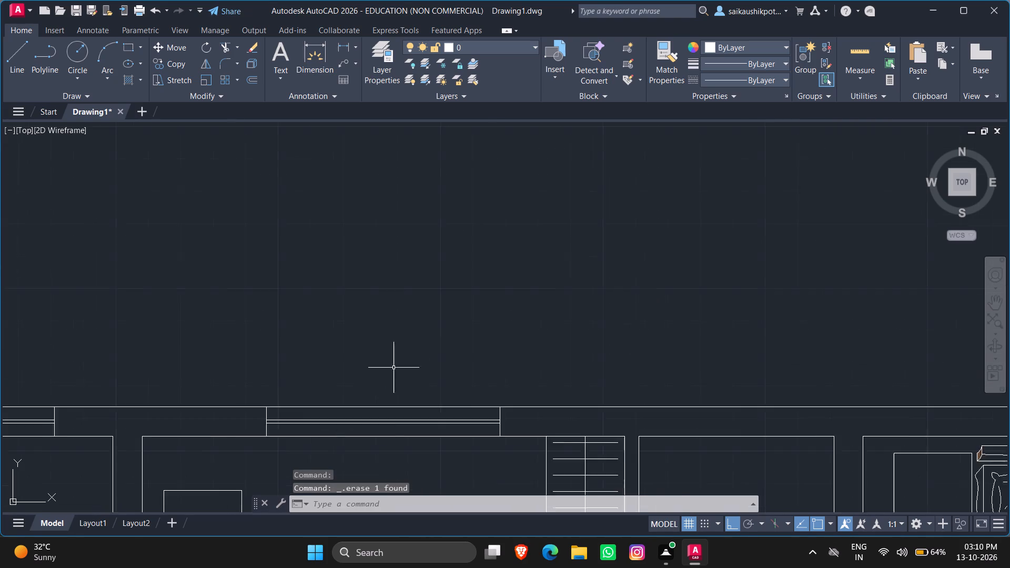
{"action": "scroll", "coordinate": [403, 358], "scroll_direction": "down", "scroll_amount": 3}
{"action": "scroll", "coordinate": [568, 348], "scroll_direction": "up", "scroll_amount": 1}
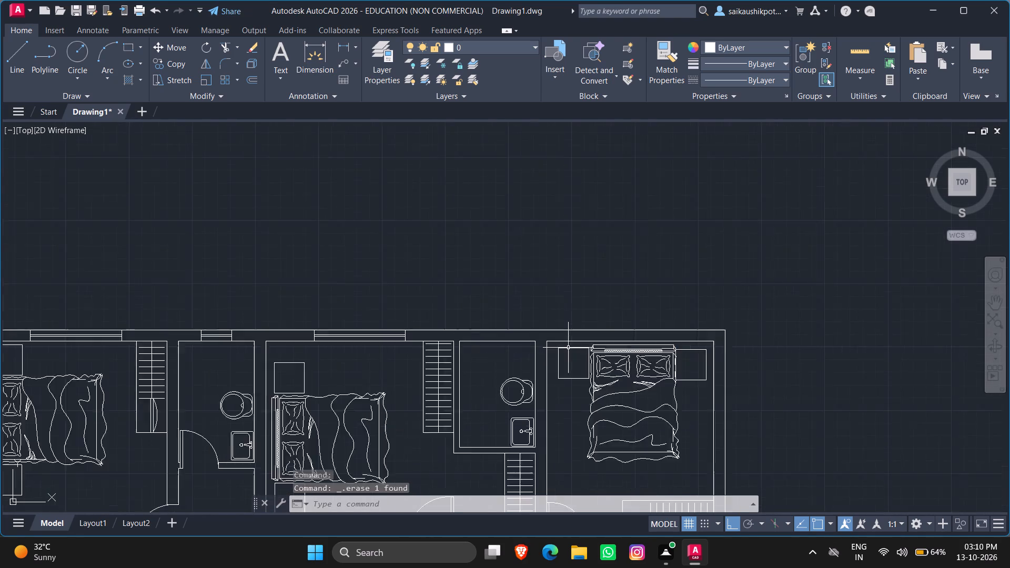
{"action": "scroll", "coordinate": [568, 348], "scroll_direction": "up", "scroll_amount": 1}
{"action": "scroll", "coordinate": [481, 330], "scroll_direction": "up", "scroll_amount": 2}
{"action": "key", "text": "Escape"}
{"action": "key", "text": "Escape"}
{"action": "key", "text": "l"}
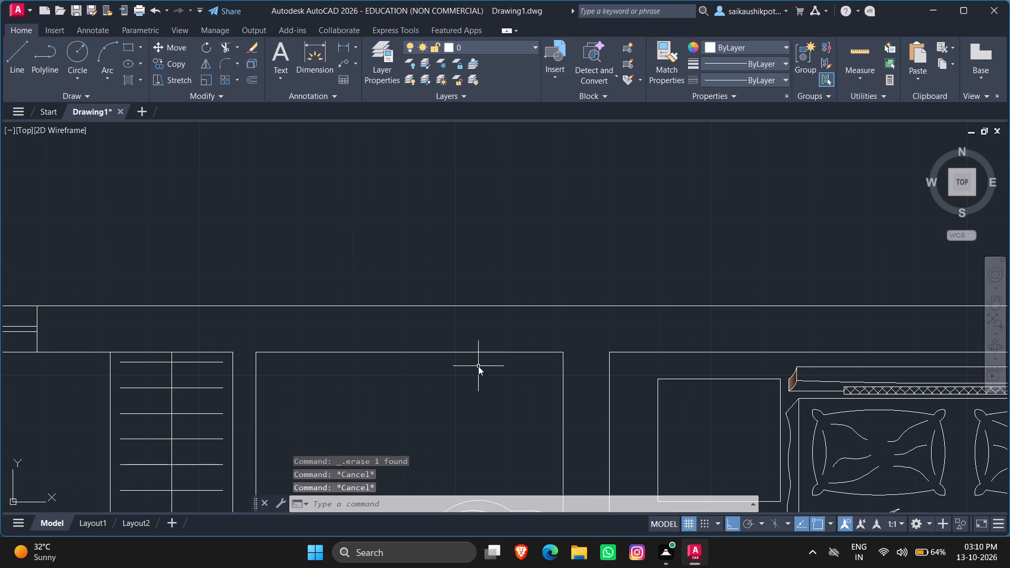
{"action": "key", "text": "Return"}
{"action": "left_click", "coordinate": [412, 352]}
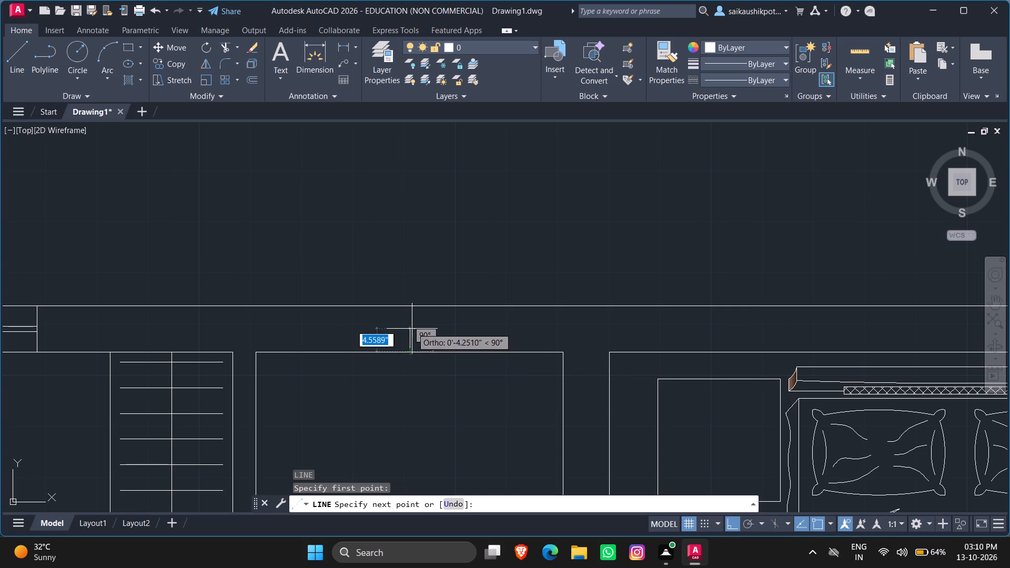
{"action": "left_click", "coordinate": [411, 308]}
{"action": "key", "text": "Escape"}
{"action": "key", "text": "Escape"}
{"action": "key", "text": "Escape"}
{"action": "key", "text": "Escape"}
{"action": "key", "text": "Escape"}
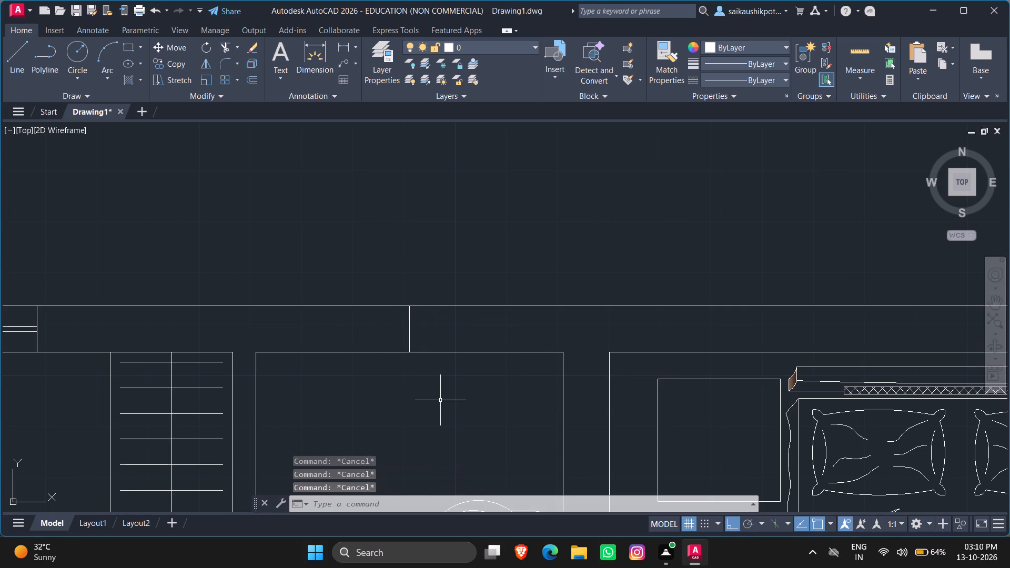
Offset the vertical line in the second bathroom's top wall 1' to both sides for the window ends.
{"action": "key", "text": "o"}
{"action": "key", "text": "Return"}
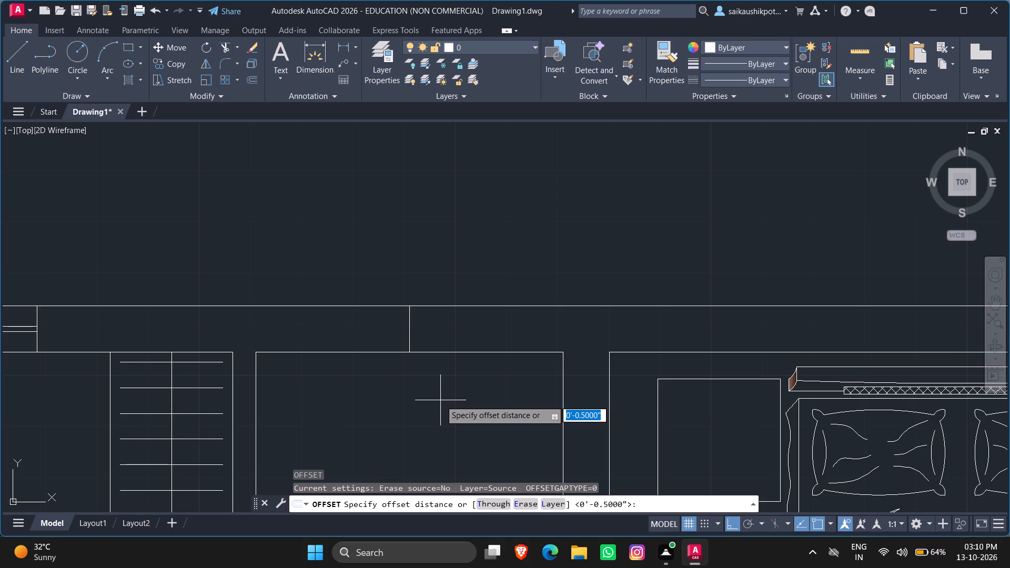
{"action": "type", "text": "1'"}
{"action": "key", "text": "Return"}
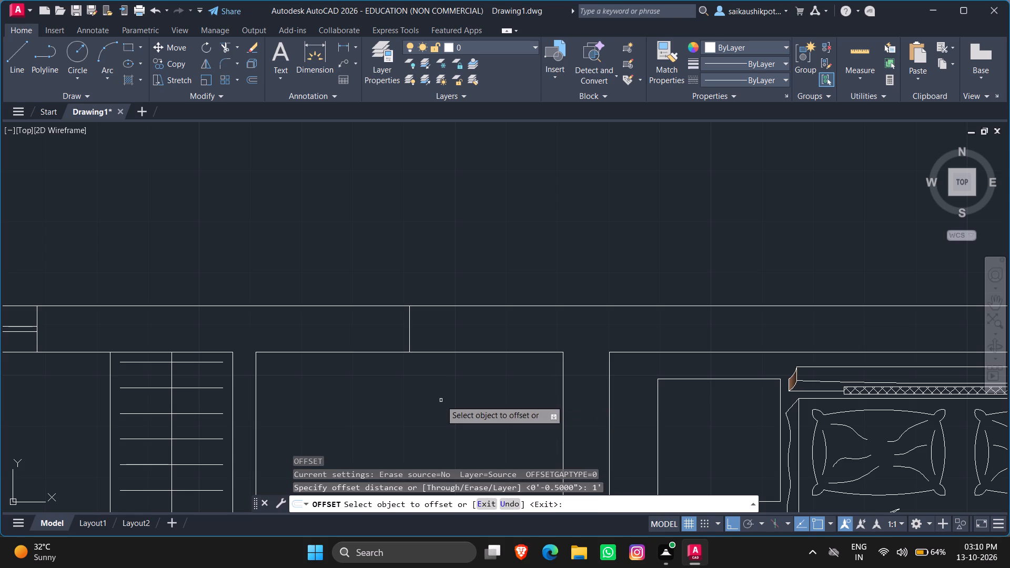
{"action": "left_click", "coordinate": [409, 331]}
{"action": "left_click", "coordinate": [373, 335]}
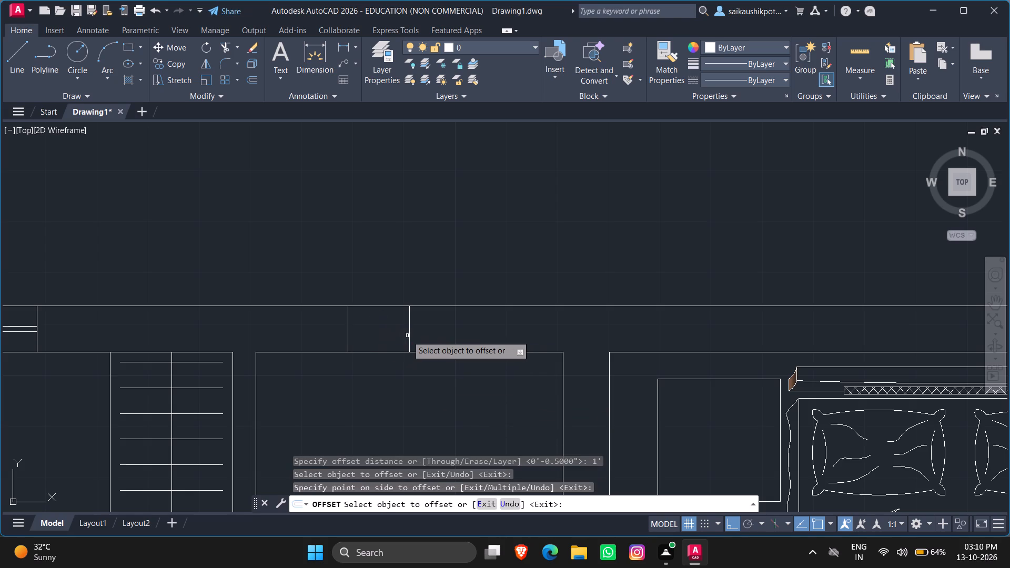
{"action": "left_click", "coordinate": [408, 336]}
{"action": "left_click", "coordinate": [511, 331]}
{"action": "key", "text": "Escape"}
Delete the middle line between the two end lines of the second bathroom window.
{"action": "left_click", "coordinate": [425, 331]}
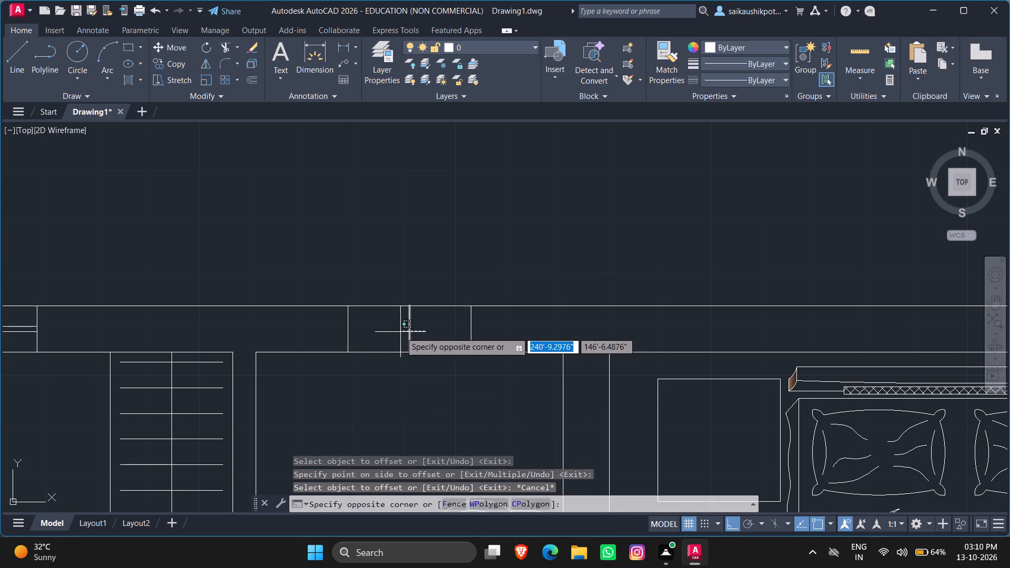
{"action": "left_click", "coordinate": [400, 332]}
{"action": "key", "text": "Delete"}
{"action": "key", "text": "Escape"}
{"action": "key", "text": "Escape"}
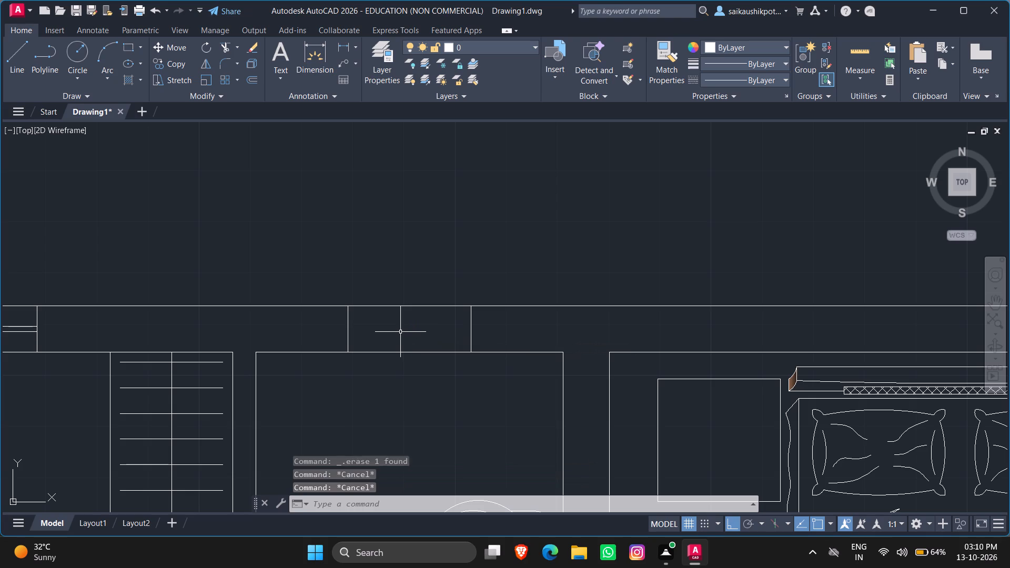
{"action": "key", "text": "Escape"}
{"action": "key", "text": "Escape"}
Draw a horizontal centre line between the midpoints of the second bathroom window's two end lines.
{"action": "key", "text": "l"}
{"action": "key", "text": "Return"}
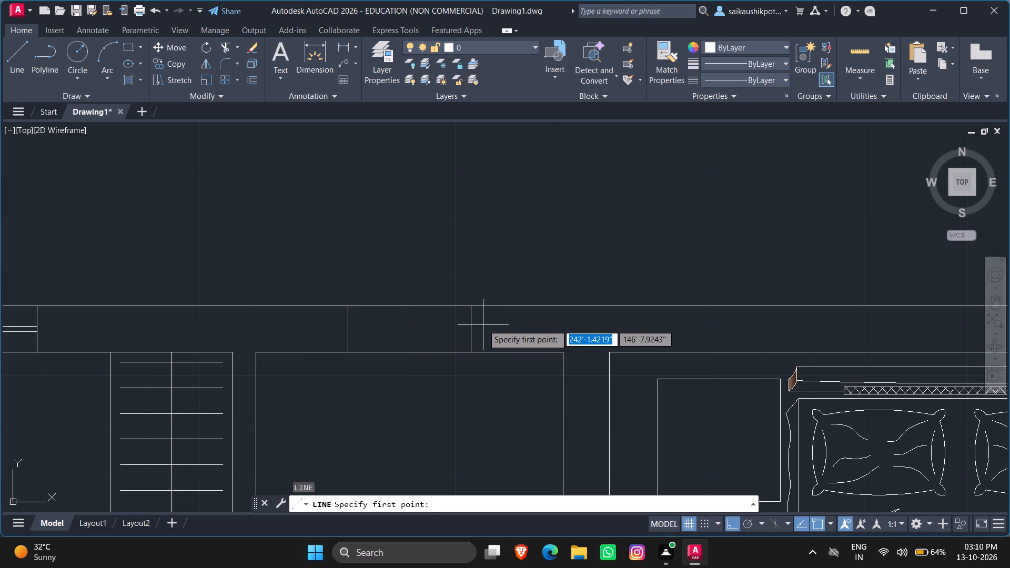
{"action": "left_click", "coordinate": [473, 330]}
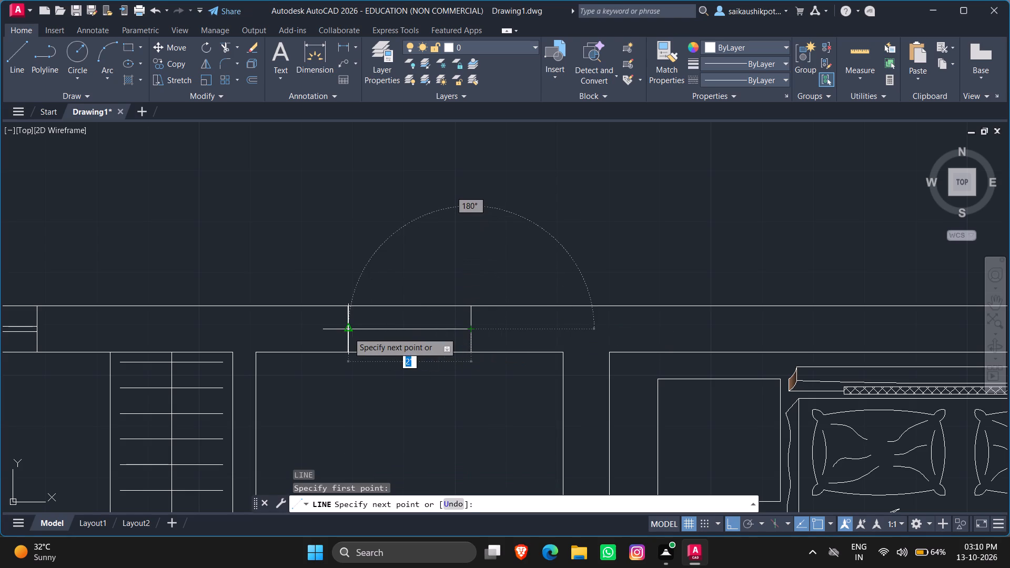
{"action": "left_click", "coordinate": [348, 332]}
{"action": "key", "text": "Escape"}
{"action": "key", "text": "Escape"}
{"action": "key", "text": "Escape"}
Offset the second bathroom window's horizontal centre line 0.5" to both sides for the glass lines.
{"action": "key", "text": "o"}
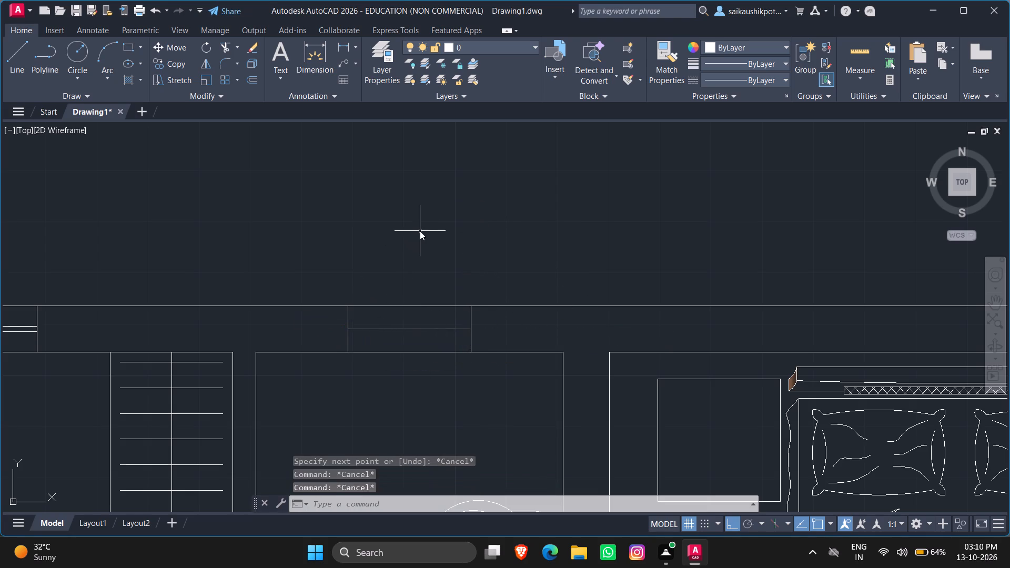
{"action": "key", "text": "Return"}
{"action": "type", "text": "0.5\""}
{"action": "key", "text": "Return"}
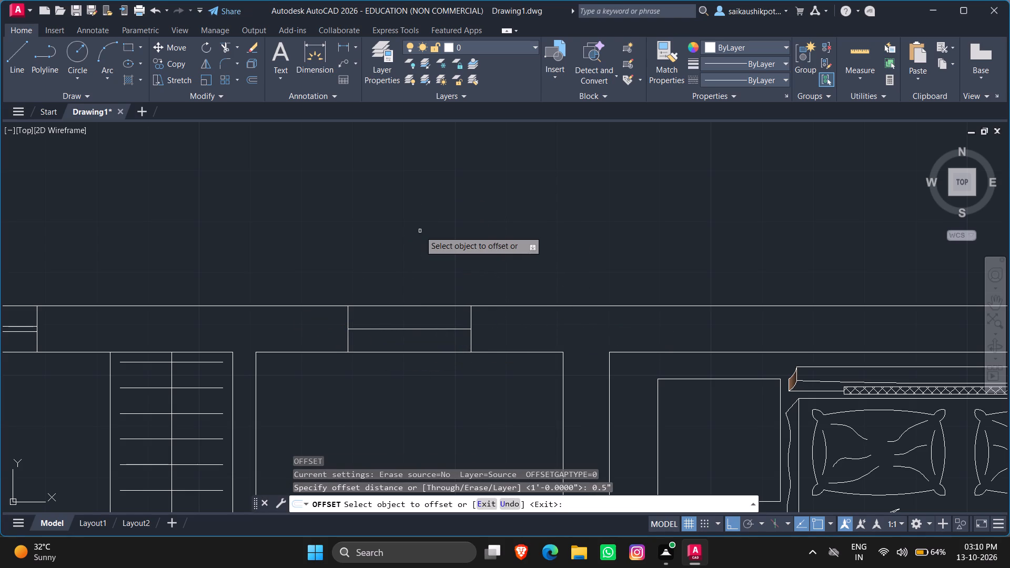
{"action": "left_click", "coordinate": [405, 329]}
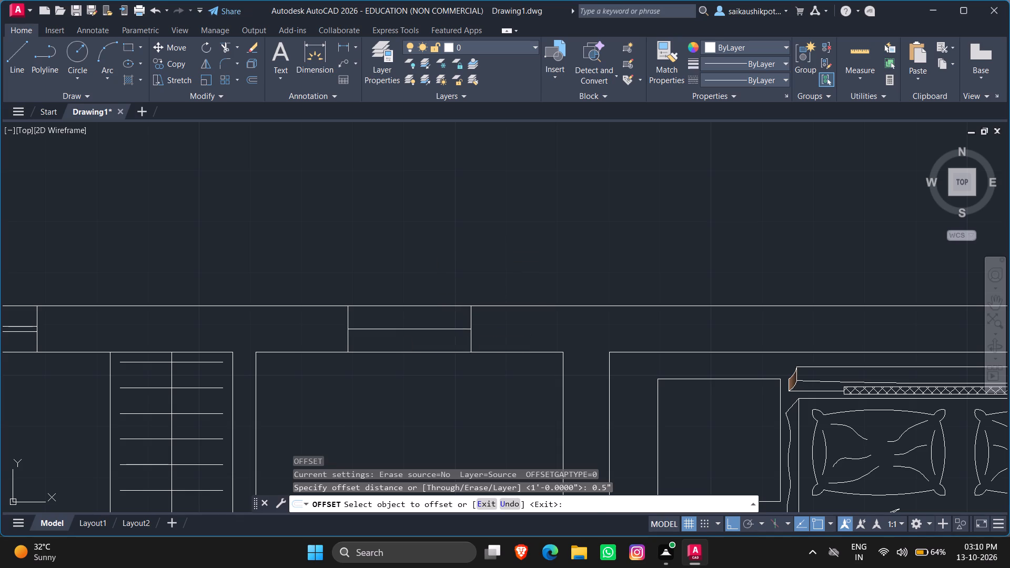
{"action": "left_click", "coordinate": [406, 291]}
{"action": "scroll", "coordinate": [405, 336], "scroll_direction": "up", "scroll_amount": 2}
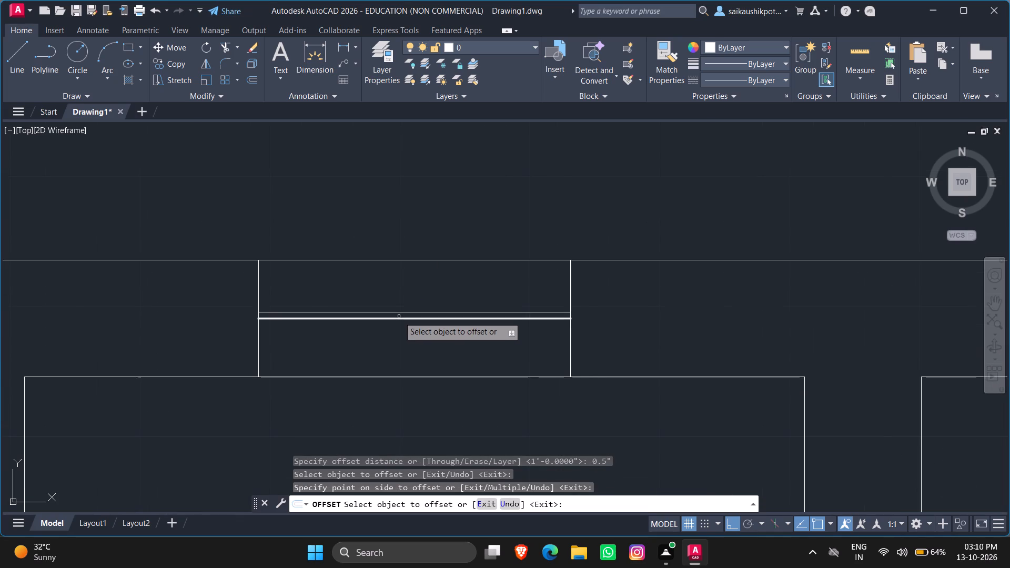
{"action": "left_click", "coordinate": [399, 317]}
{"action": "left_click", "coordinate": [398, 351]}
{"action": "left_click", "coordinate": [395, 317]}
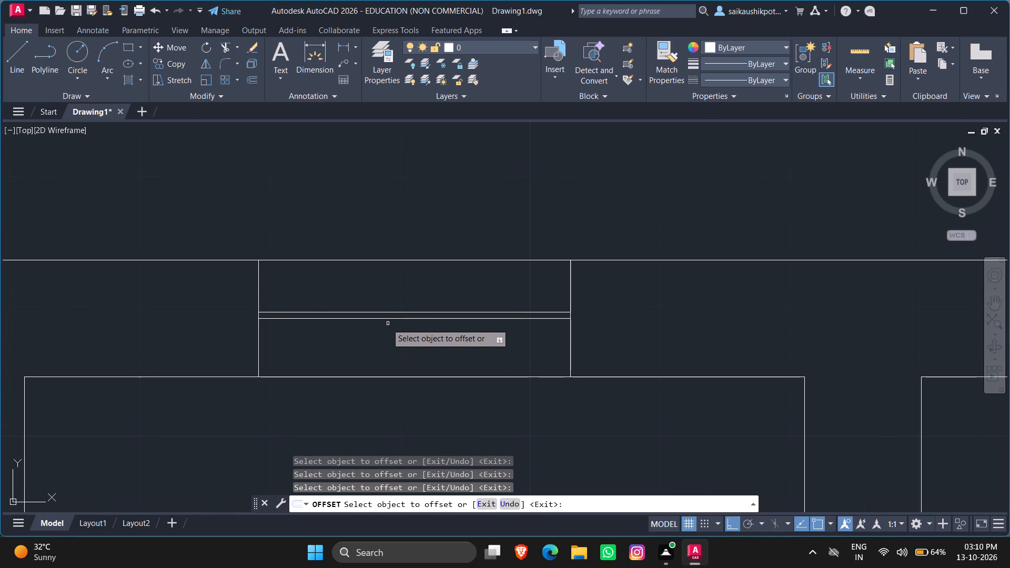
{"action": "left_click", "coordinate": [385, 320]}
{"action": "double_click", "coordinate": [389, 348]}
{"action": "key", "text": "Escape"}
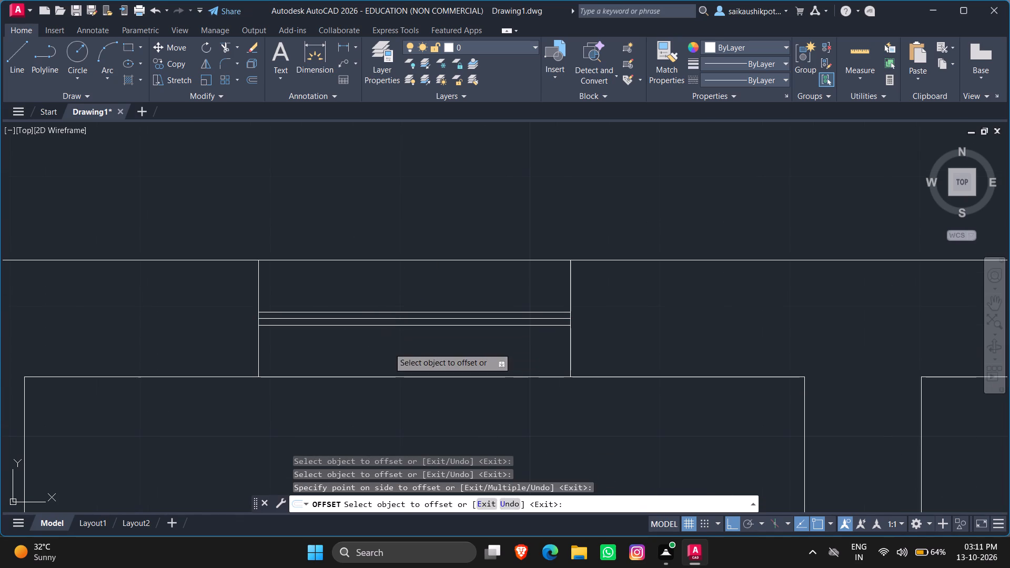
Delete the centre line between the two glass lines of the second bathroom window.
{"action": "scroll", "coordinate": [388, 330], "scroll_direction": "up", "scroll_amount": 2}
{"action": "left_click", "coordinate": [388, 319]}
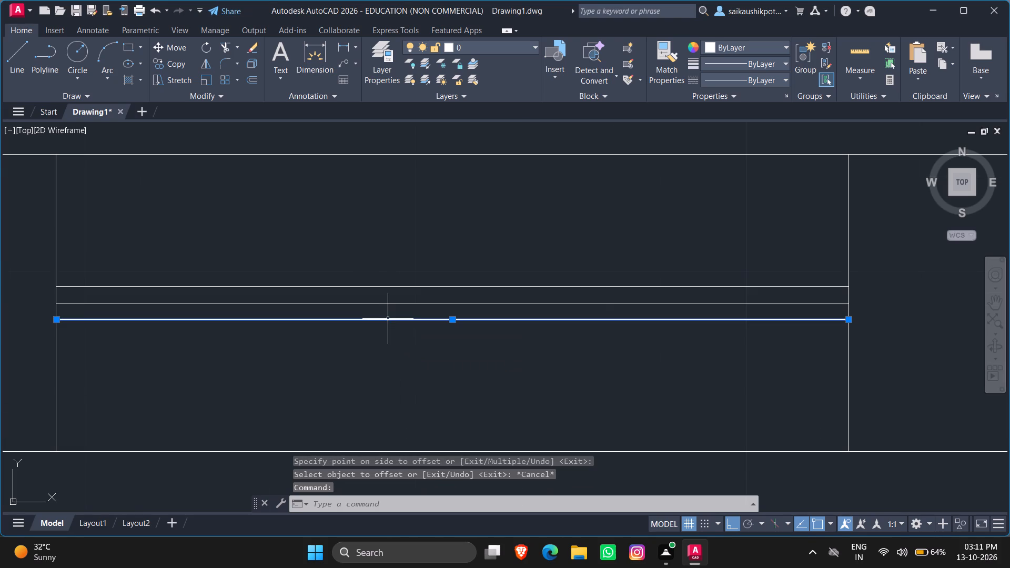
{"action": "key", "text": "Escape"}
{"action": "left_click", "coordinate": [380, 305]}
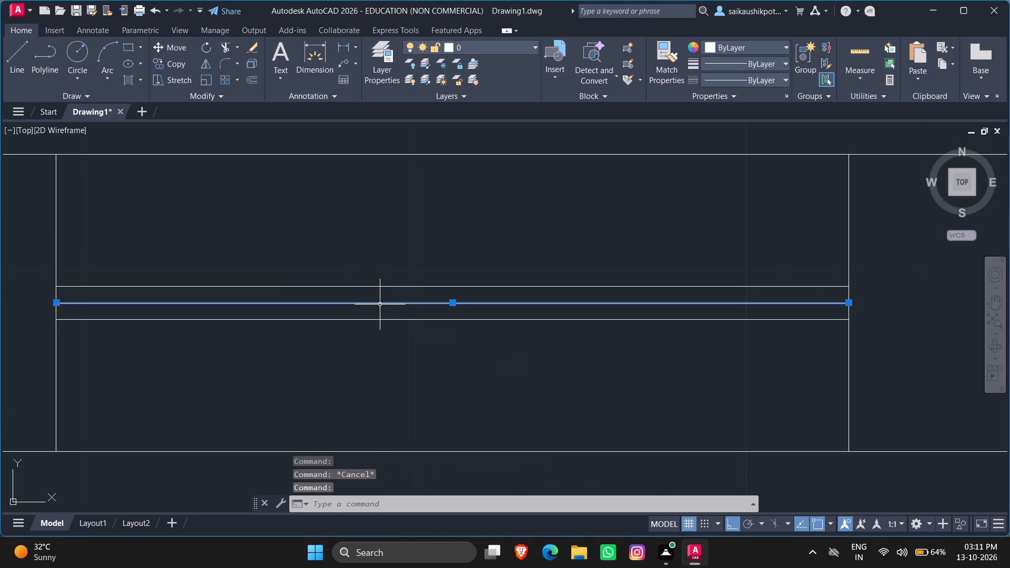
{"action": "key", "text": "Delete"}
{"action": "key", "text": "Escape"}
{"action": "key", "text": "Escape"}
Draw a horizontal line across the right exterior wall at the midpoint of the third bedroom's inner wall line.
{"action": "scroll", "coordinate": [380, 305], "scroll_direction": "down", "scroll_amount": 3}
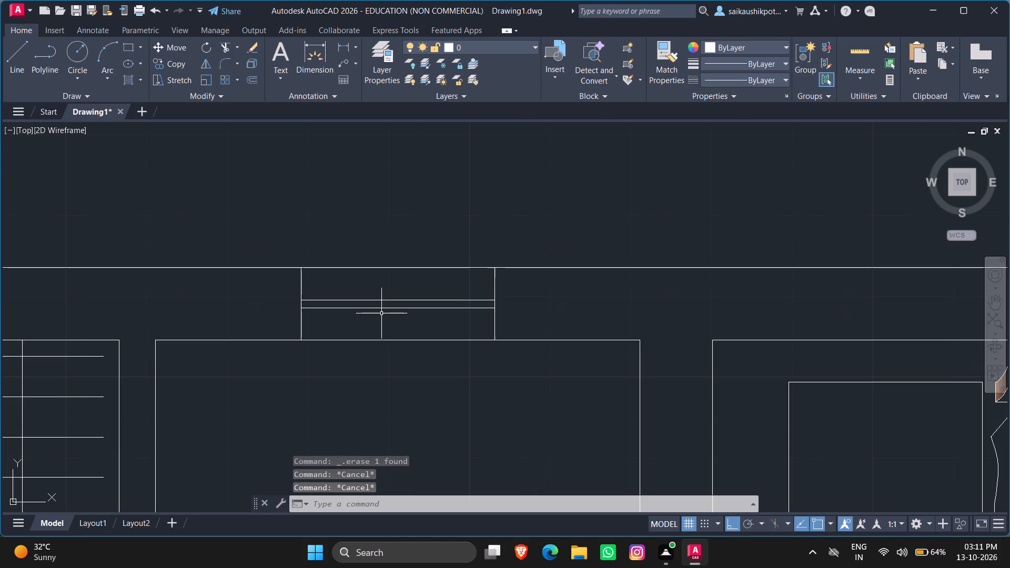
{"action": "scroll", "coordinate": [322, 324], "scroll_direction": "down", "scroll_amount": 2}
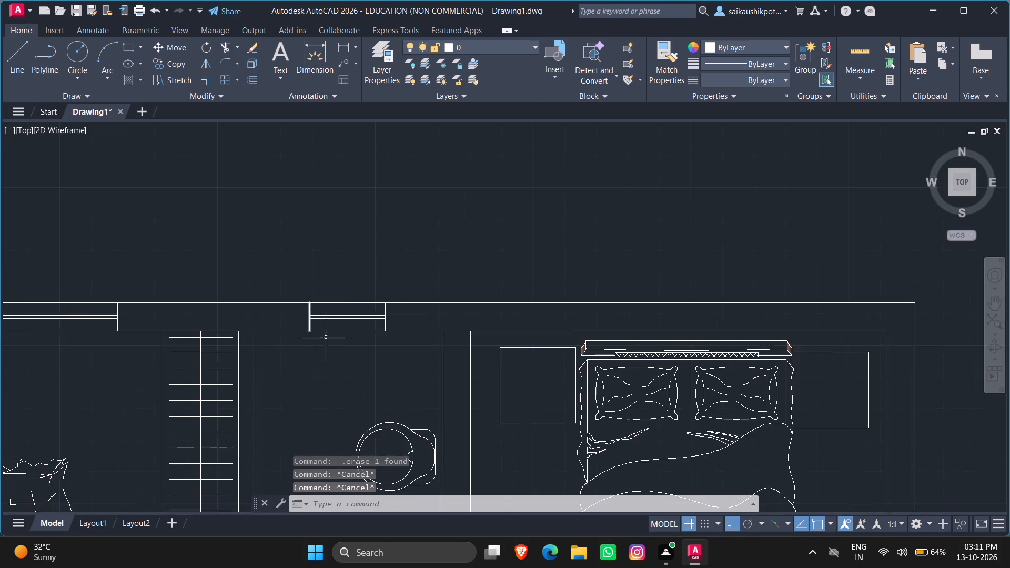
{"action": "scroll", "coordinate": [350, 342], "scroll_direction": "down", "scroll_amount": 1}
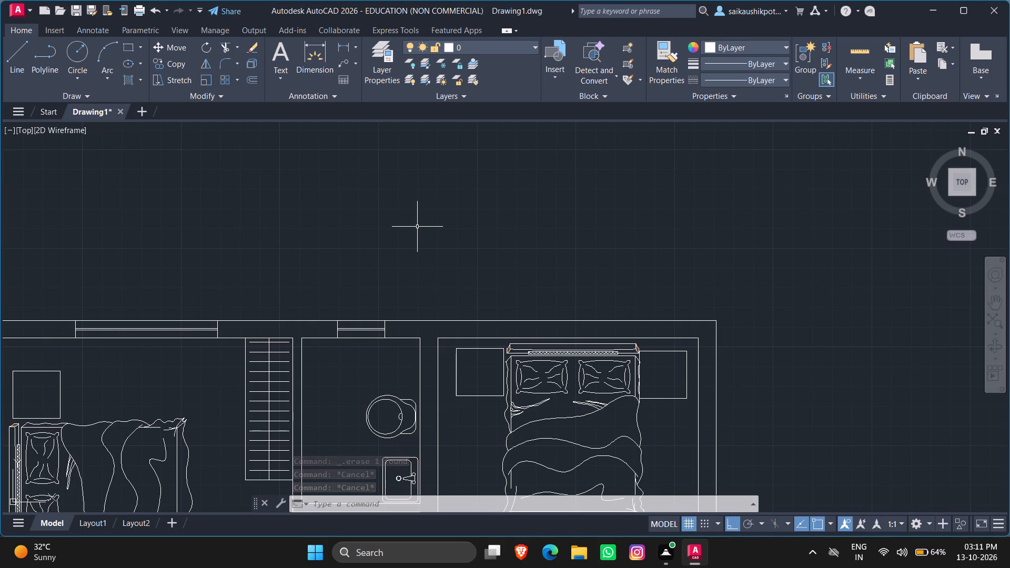
{"action": "scroll", "coordinate": [675, 374], "scroll_direction": "down", "scroll_amount": 3}
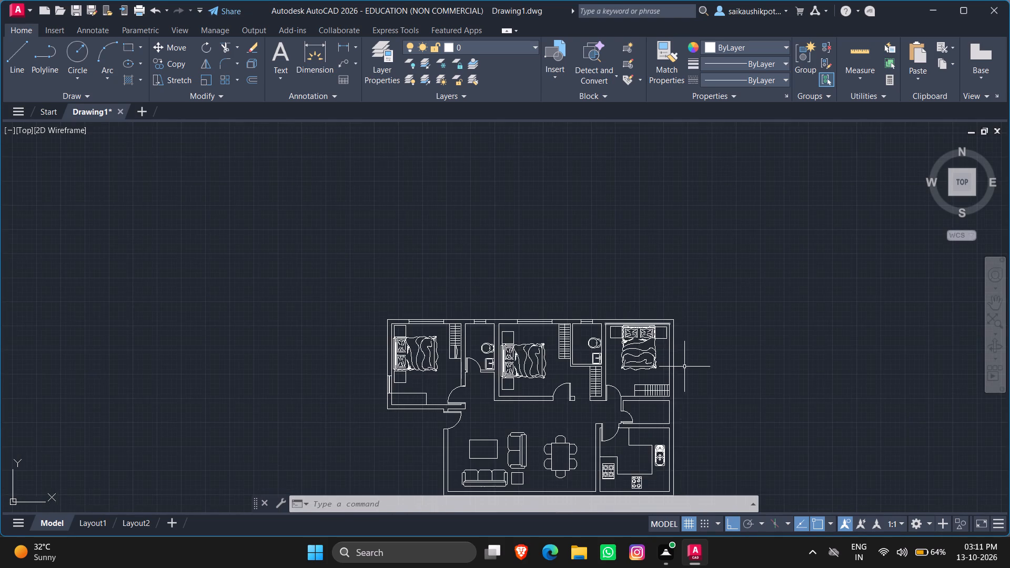
{"action": "scroll", "coordinate": [683, 371], "scroll_direction": "up", "scroll_amount": 3}
{"action": "key", "text": "Escape"}
{"action": "key", "text": "Escape"}
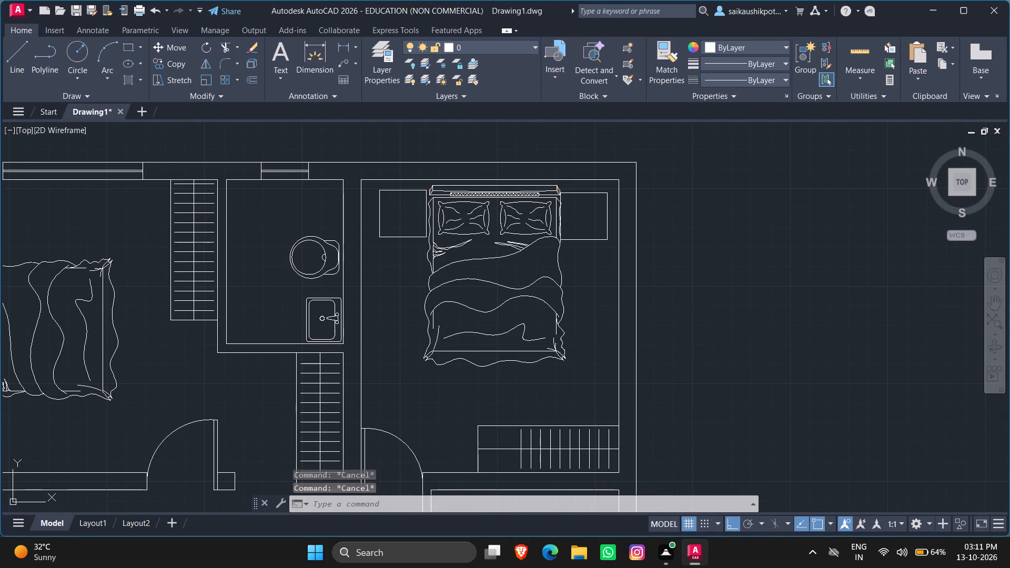
{"action": "key", "text": "l"}
{"action": "key", "text": "Return"}
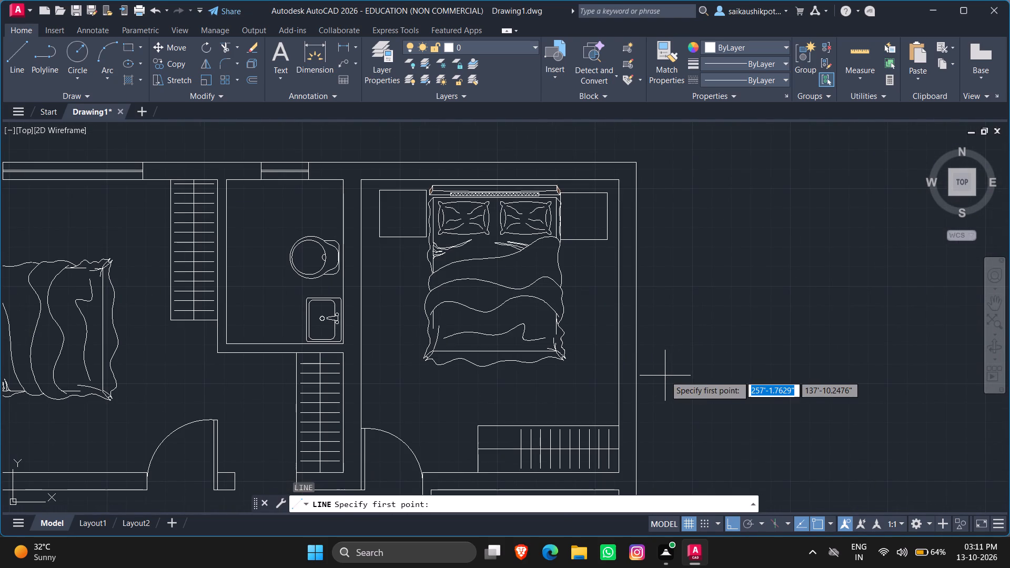
{"action": "left_click", "coordinate": [618, 329]}
{"action": "left_click", "coordinate": [637, 330]}
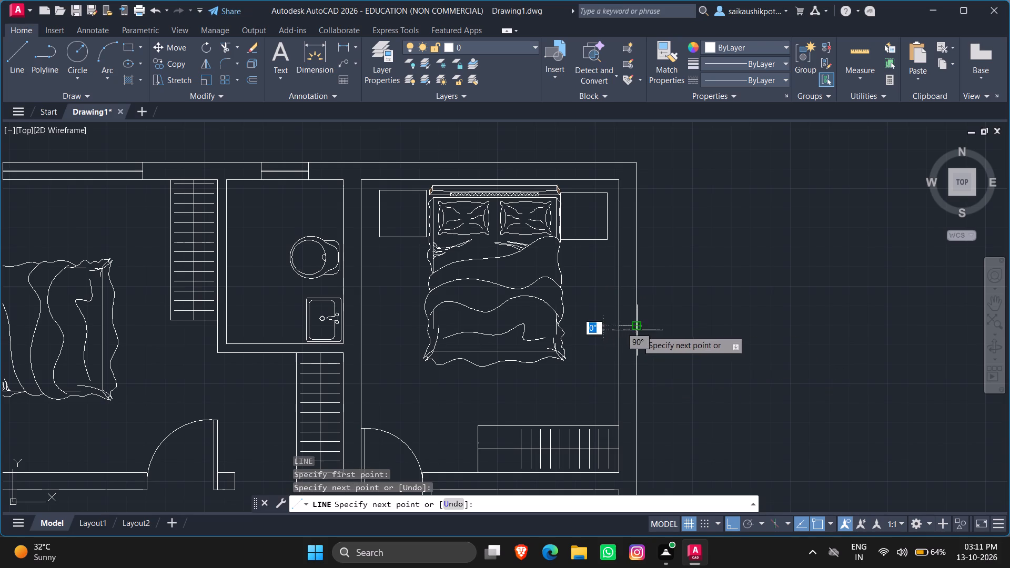
{"action": "key", "text": "Escape"}
{"action": "key", "text": "Escape"}
{"action": "key", "text": "Escape"}
{"action": "key", "text": "Escape"}
Offset the horizontal line in the third bedroom's right wall 3' to both sides for the window ends.
{"action": "key", "text": "o"}
{"action": "key", "text": "Return"}
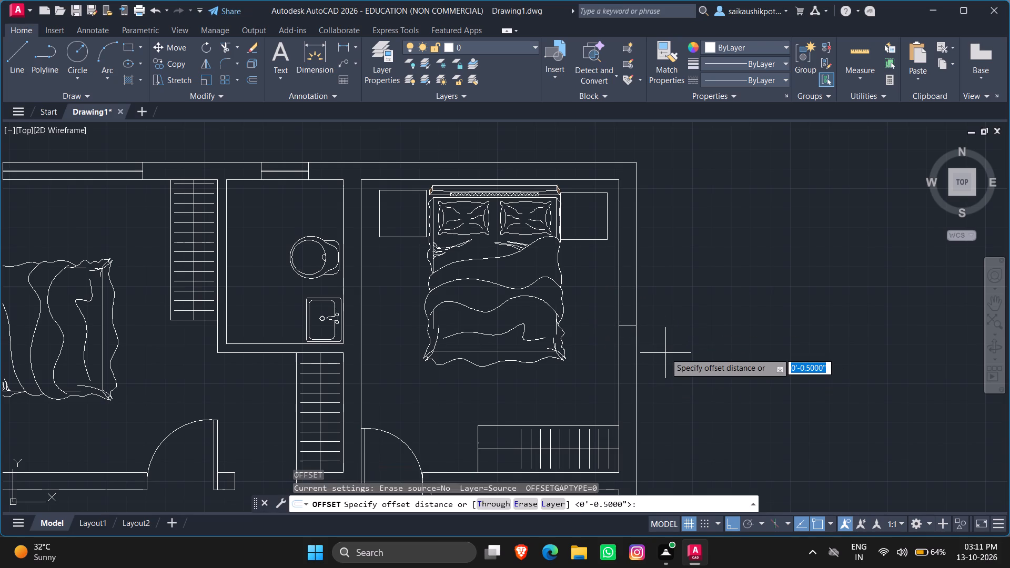
{"action": "type", "text": "3'"}
{"action": "key", "text": "Return"}
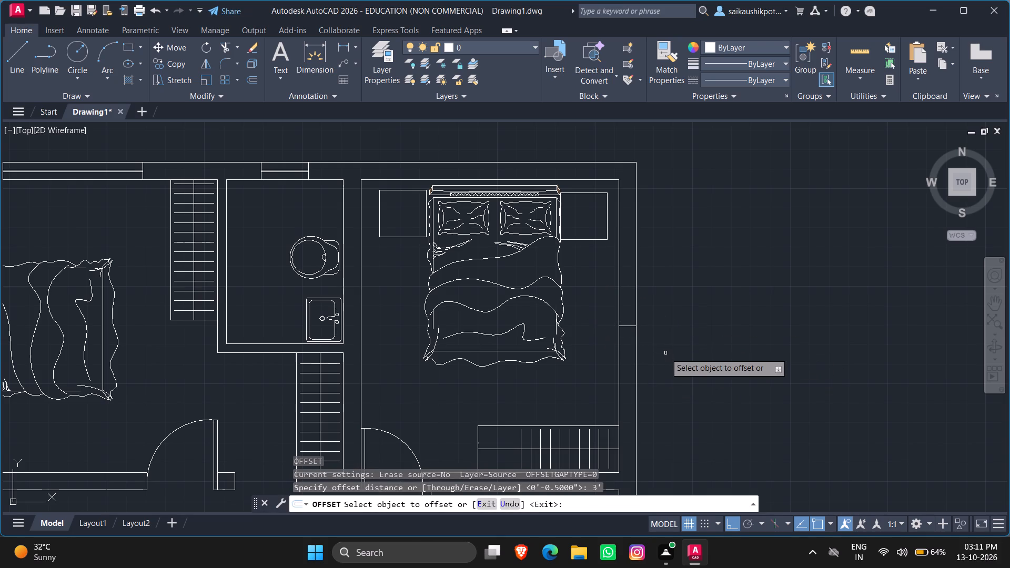
{"action": "left_click", "coordinate": [629, 326]}
{"action": "left_click", "coordinate": [629, 389]}
{"action": "left_click", "coordinate": [628, 326]}
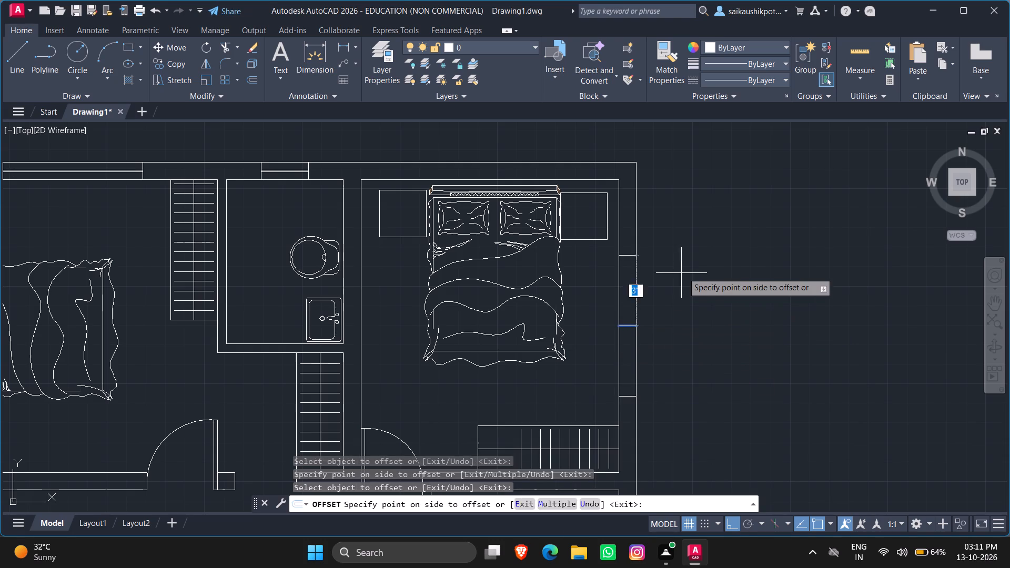
{"action": "left_click", "coordinate": [698, 268]}
{"action": "key", "text": "Escape"}
{"action": "key", "text": "Escape"}
Delete the middle line between the two end lines of the third bedroom window.
{"action": "scroll", "coordinate": [644, 335], "scroll_direction": "up", "scroll_amount": 1}
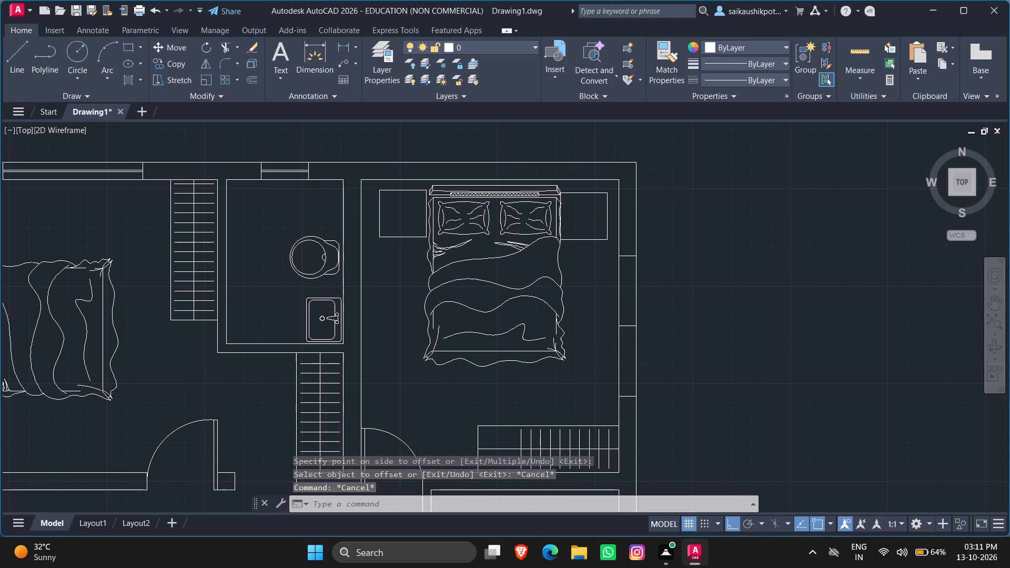
{"action": "left_click", "coordinate": [611, 329]}
{"action": "left_click", "coordinate": [612, 308]}
{"action": "left_click", "coordinate": [619, 317]}
{"action": "left_click", "coordinate": [614, 333]}
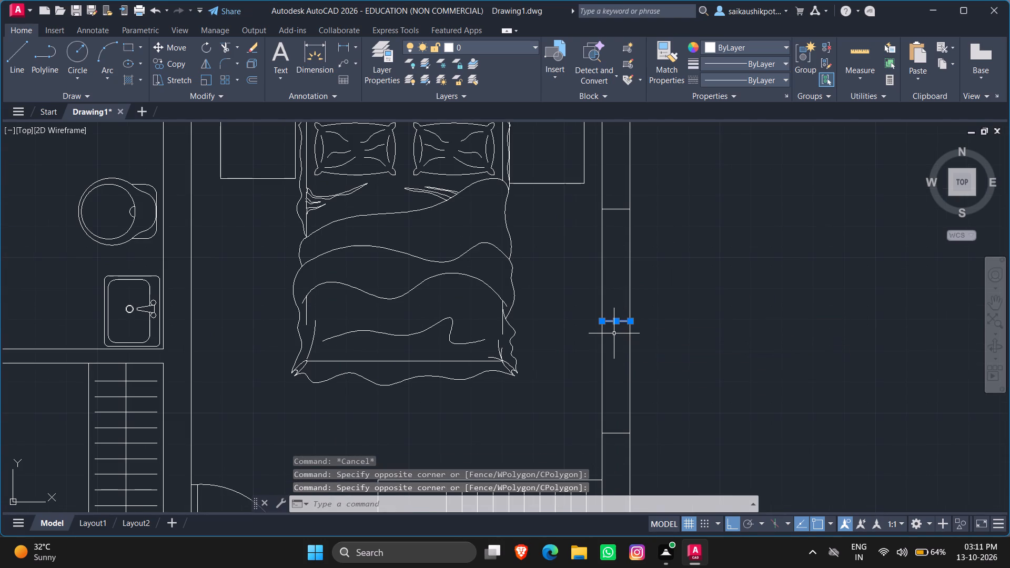
{"action": "key", "text": "Delete"}
{"action": "key", "text": "Escape"}
{"action": "key", "text": "Escape"}
Draw a vertical centre line between the midpoints of the third bedroom window's two end lines.
{"action": "key", "text": "l"}
{"action": "key", "text": "Return"}
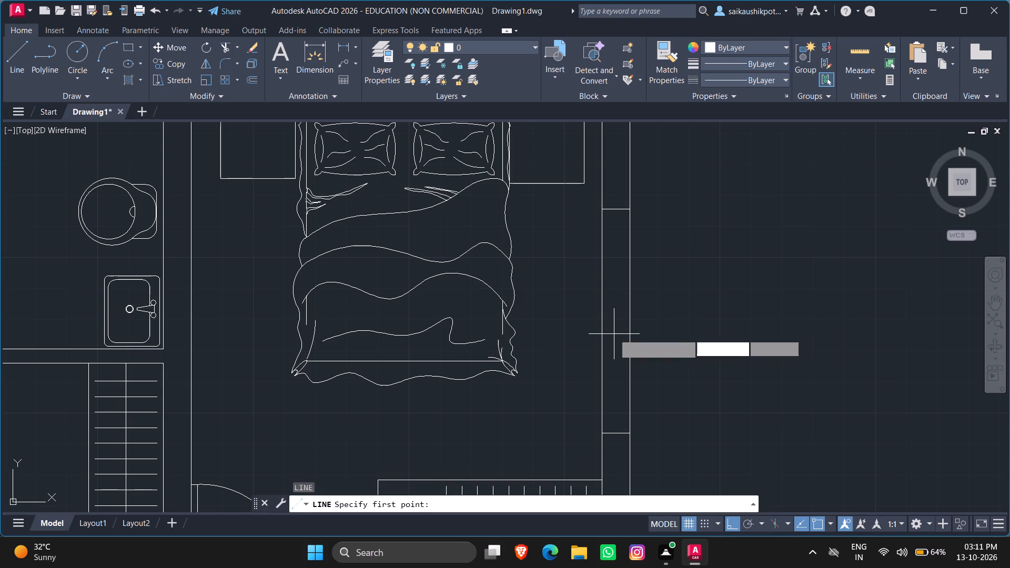
{"action": "left_click", "coordinate": [613, 435]}
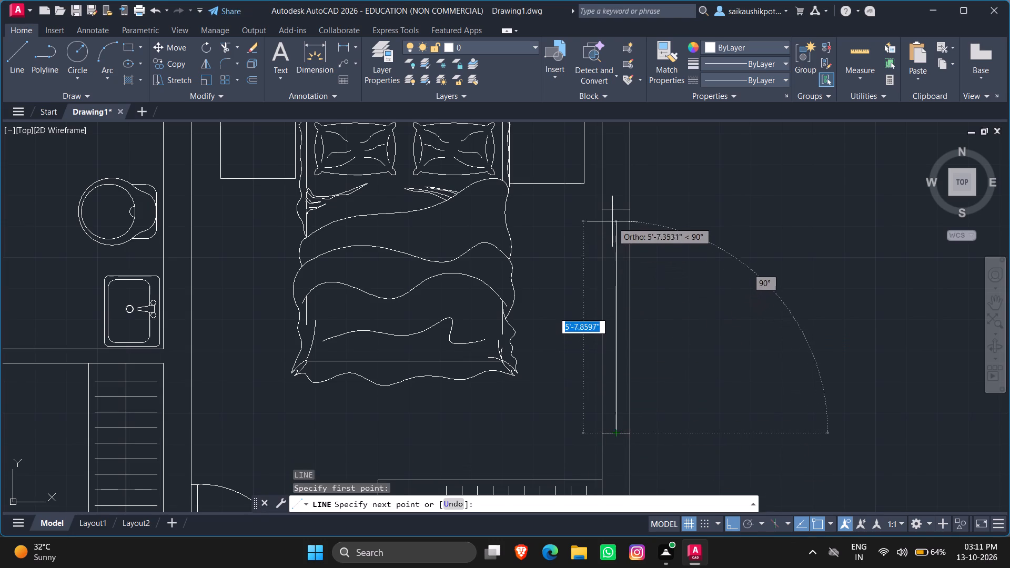
{"action": "left_click", "coordinate": [613, 207]}
{"action": "key", "text": "Escape"}
{"action": "key", "text": "Escape"}
{"action": "key", "text": "Escape"}
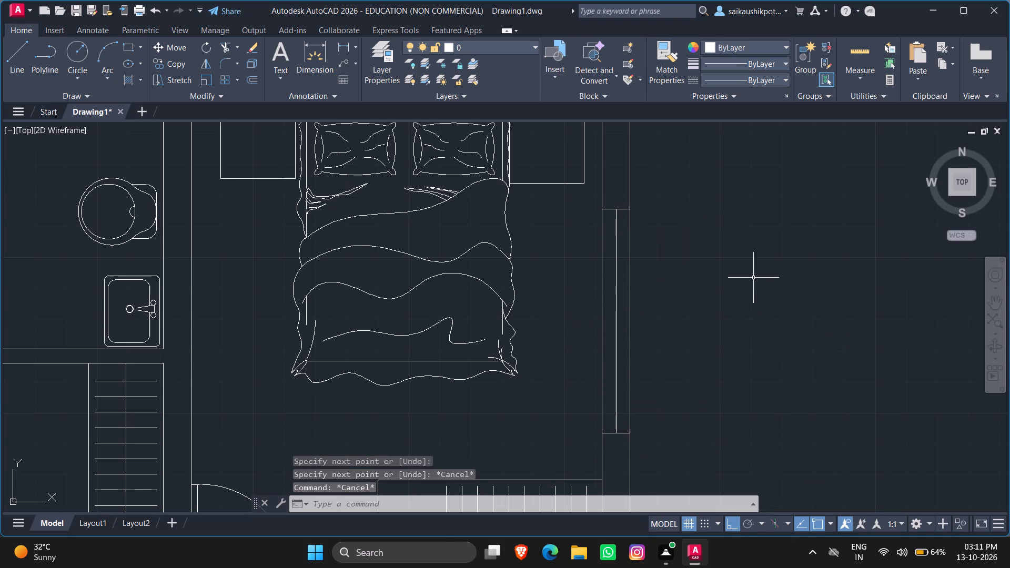
{"action": "key", "text": "Escape"}
{"action": "key", "text": "Escape"}
{"action": "key", "text": "Escape"}
{"action": "key", "text": "Escape"}
{"action": "key", "text": "Escape"}
{"action": "key", "text": "Escape"}
{"action": "key", "text": "Escape"}
{"action": "key", "text": "Escape"}
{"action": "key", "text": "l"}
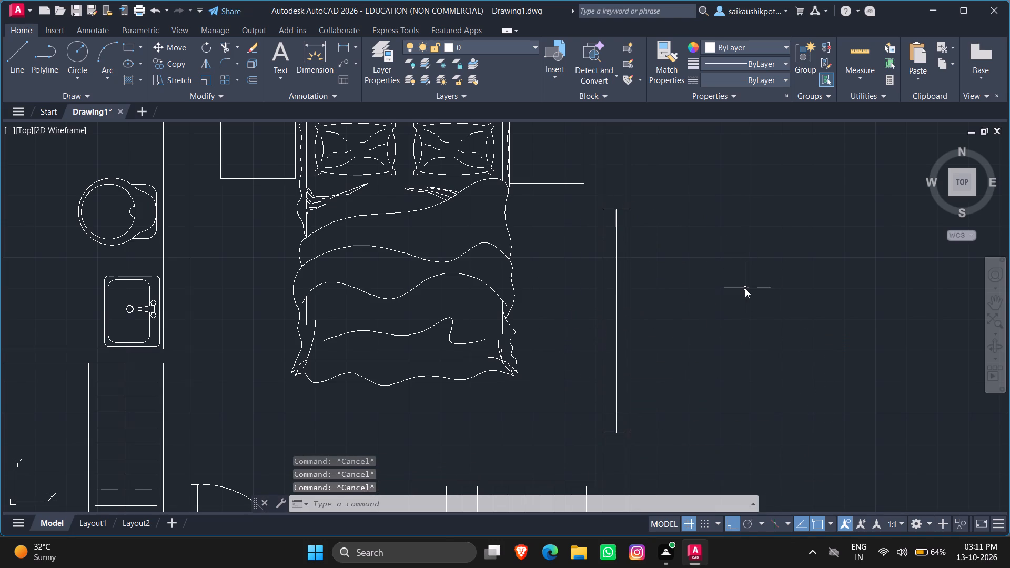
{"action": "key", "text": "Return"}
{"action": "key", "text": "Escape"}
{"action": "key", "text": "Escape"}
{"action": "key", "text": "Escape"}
Offset the third bedroom window's vertical centre line 0.5" to both sides for the glass lines.
{"action": "key", "text": "o"}
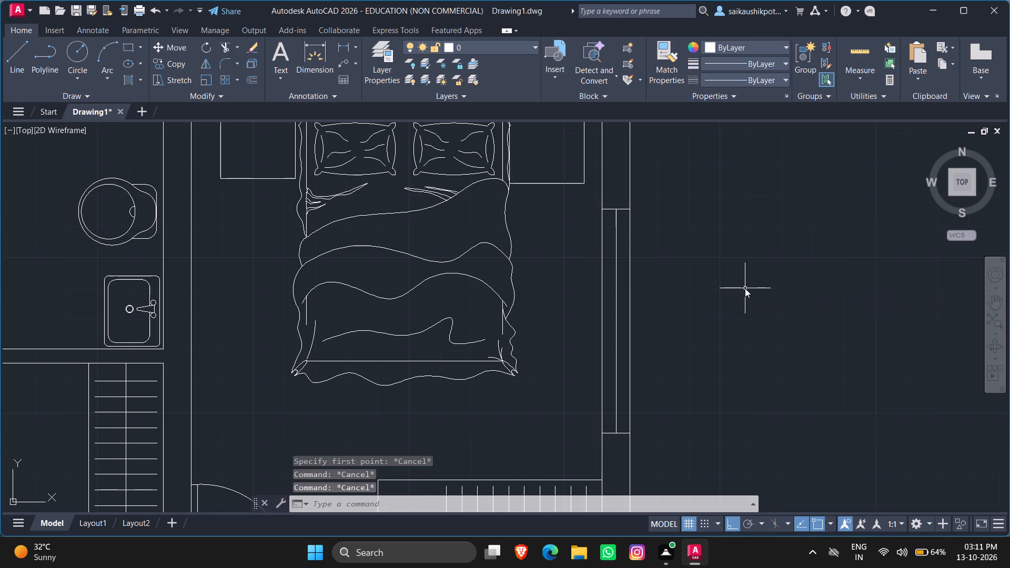
{"action": "key", "text": "Return"}
{"action": "type", "text": "0.5\""}
{"action": "key", "text": "Return"}
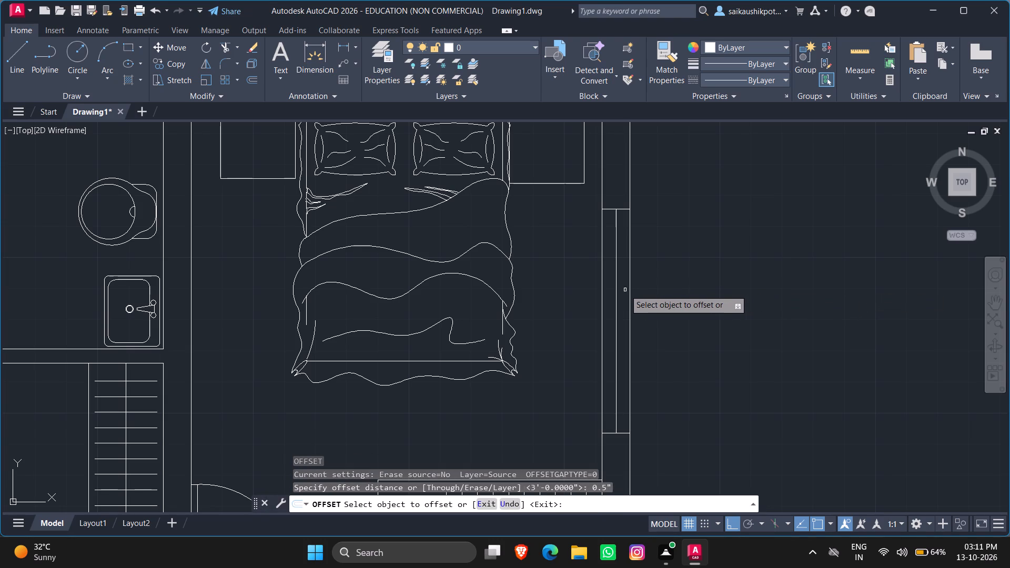
{"action": "left_click", "coordinate": [614, 290]}
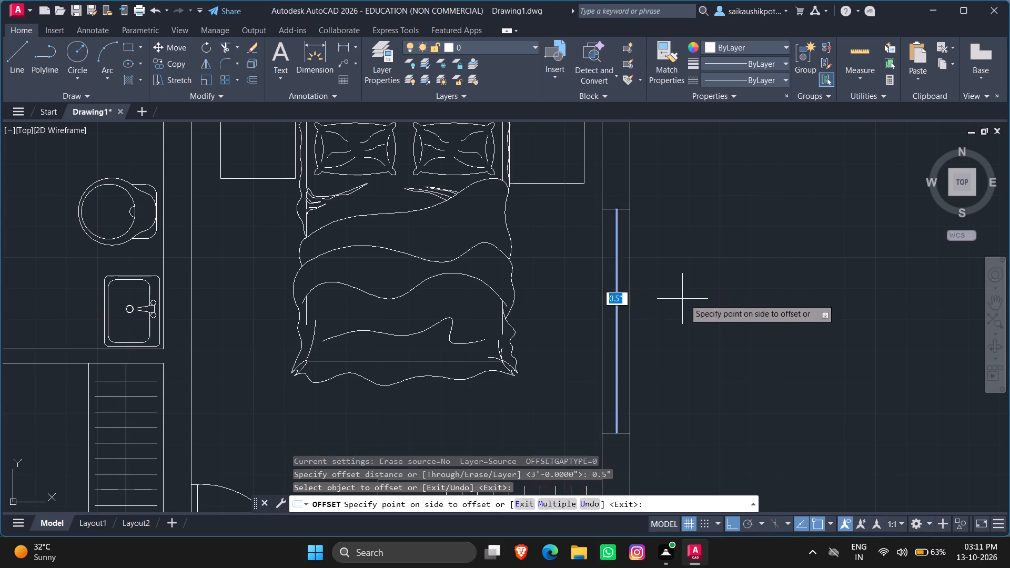
{"action": "left_click", "coordinate": [685, 299]}
{"action": "scroll", "coordinate": [600, 312], "scroll_direction": "up", "scroll_amount": 3}
{"action": "left_click", "coordinate": [657, 310]}
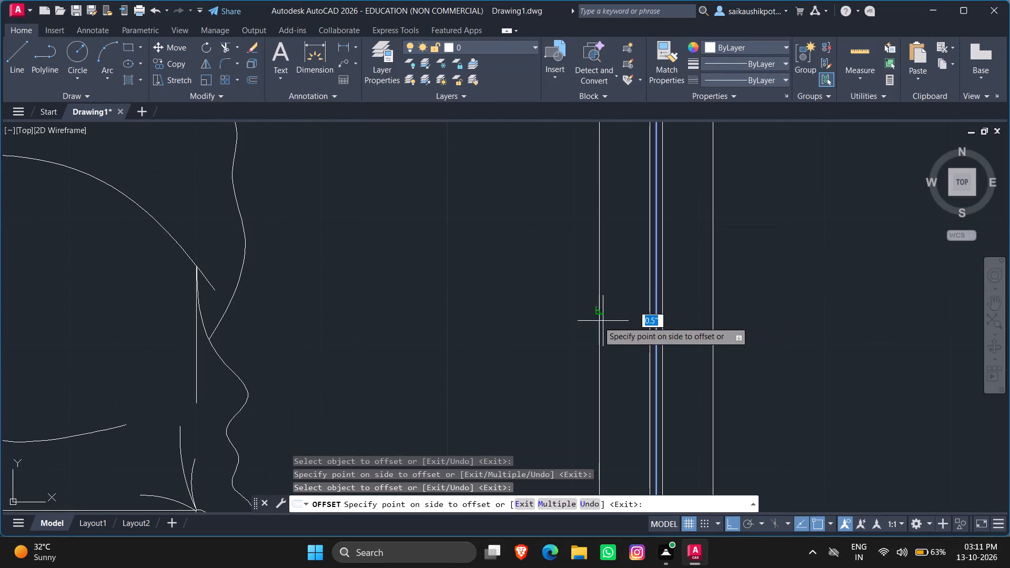
{"action": "left_click", "coordinate": [580, 326]}
{"action": "left_click", "coordinate": [656, 321]}
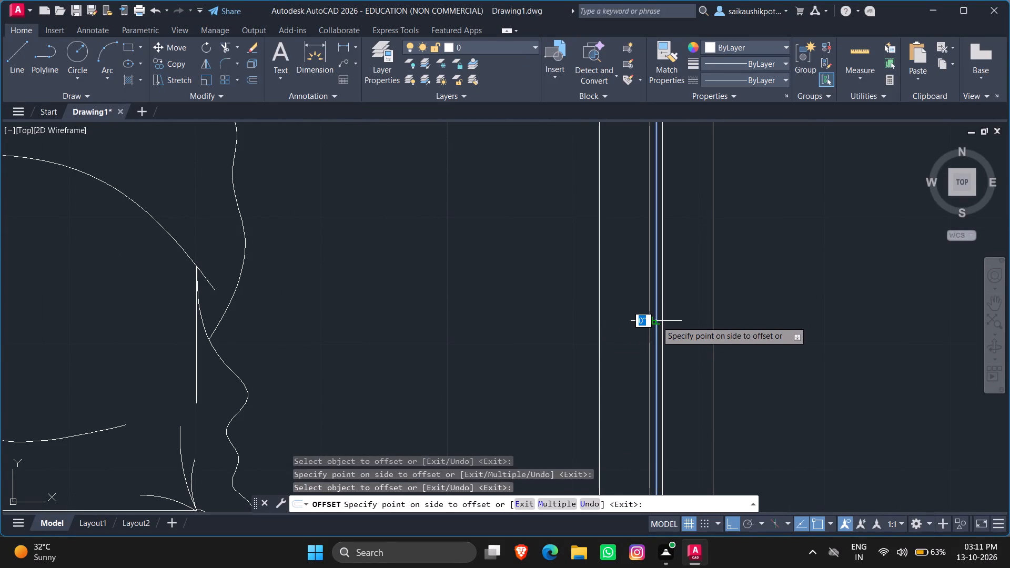
{"action": "key", "text": "Escape"}
{"action": "key", "text": "Escape"}
Delete the centre line between the two glass lines of the third bedroom window.
{"action": "left_click", "coordinate": [656, 321]}
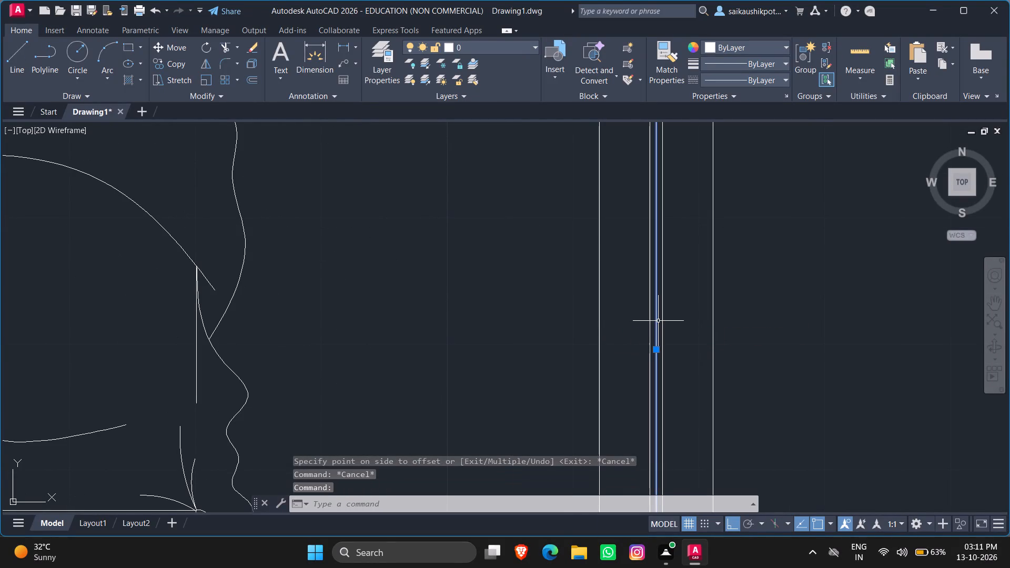
{"action": "key", "text": "Delete"}
Draw a horizontal line across the right exterior wall at the inner wall midpoint of the small room between third bedroom and kitchen.
{"action": "scroll", "coordinate": [562, 390], "scroll_direction": "down", "scroll_amount": 5}
{"action": "scroll", "coordinate": [612, 357], "scroll_direction": "down", "scroll_amount": 1}
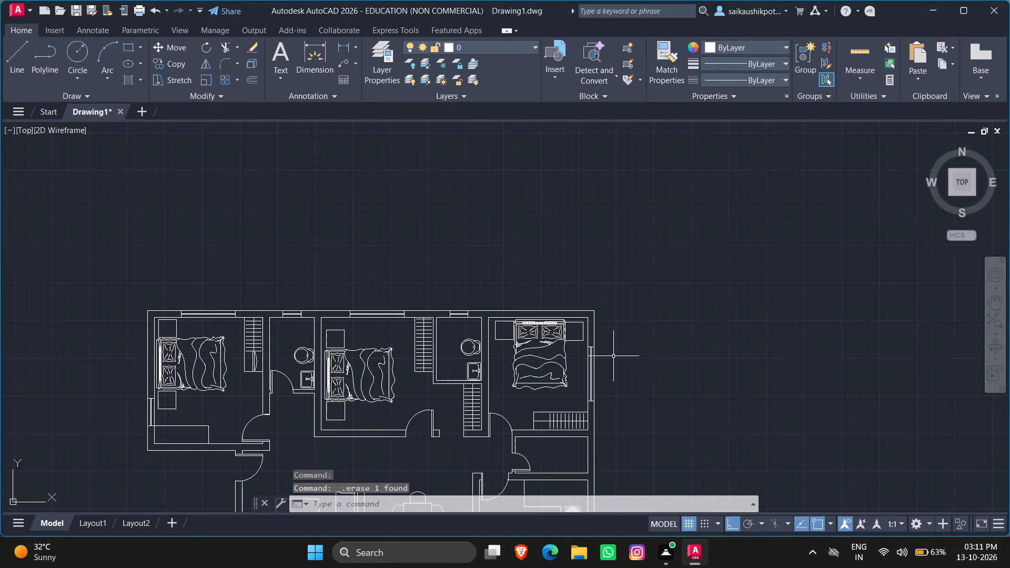
{"action": "scroll", "coordinate": [580, 449], "scroll_direction": "up", "scroll_amount": 3}
{"action": "scroll", "coordinate": [604, 427], "scroll_direction": "down", "scroll_amount": 1}
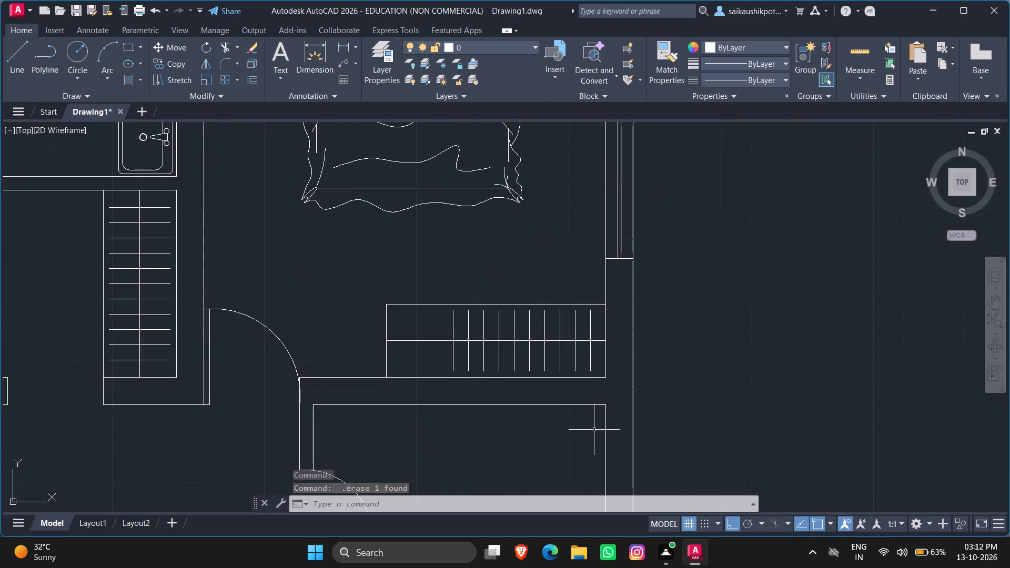
{"action": "scroll", "coordinate": [604, 427], "scroll_direction": "down", "scroll_amount": 3}
{"action": "scroll", "coordinate": [644, 449], "scroll_direction": "up", "scroll_amount": 2}
{"action": "scroll", "coordinate": [632, 349], "scroll_direction": "up", "scroll_amount": 3}
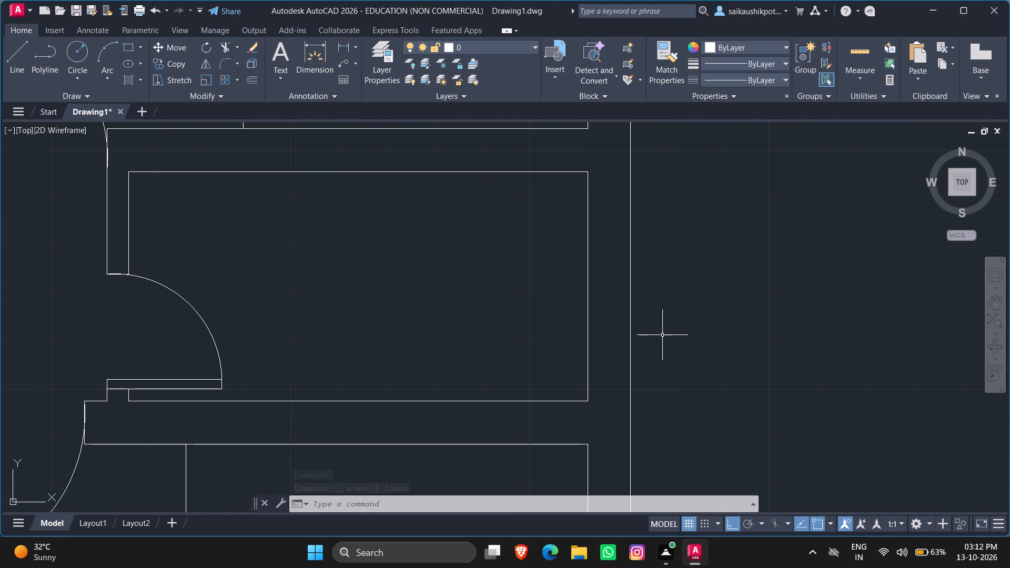
{"action": "key", "text": "l"}
{"action": "key", "text": "Return"}
{"action": "left_click", "coordinate": [587, 284]}
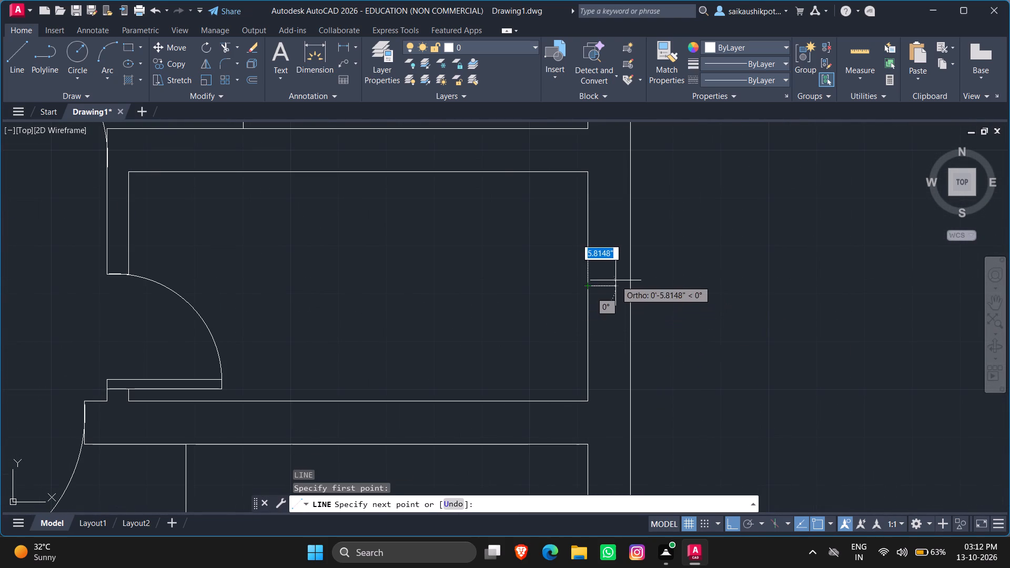
{"action": "left_click", "coordinate": [629, 282]}
{"action": "key", "text": "Escape"}
{"action": "key", "text": "Escape"}
{"action": "key", "text": "Escape"}
{"action": "key", "text": "Escape"}
Offset the horizontal line across the small room's right exterior wall 1' above and below for the window ends.
{"action": "key", "text": "o"}
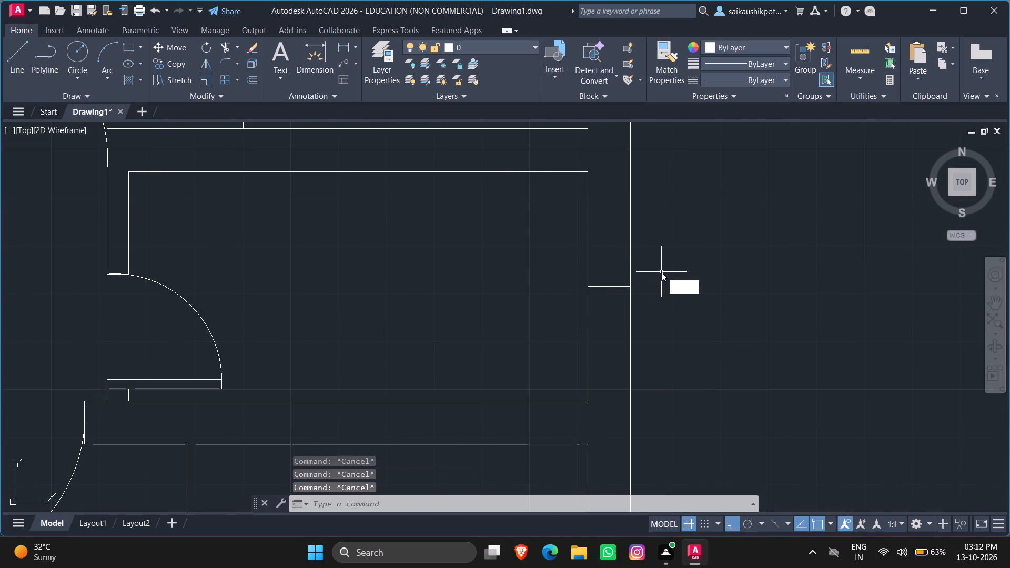
{"action": "key", "text": "Return"}
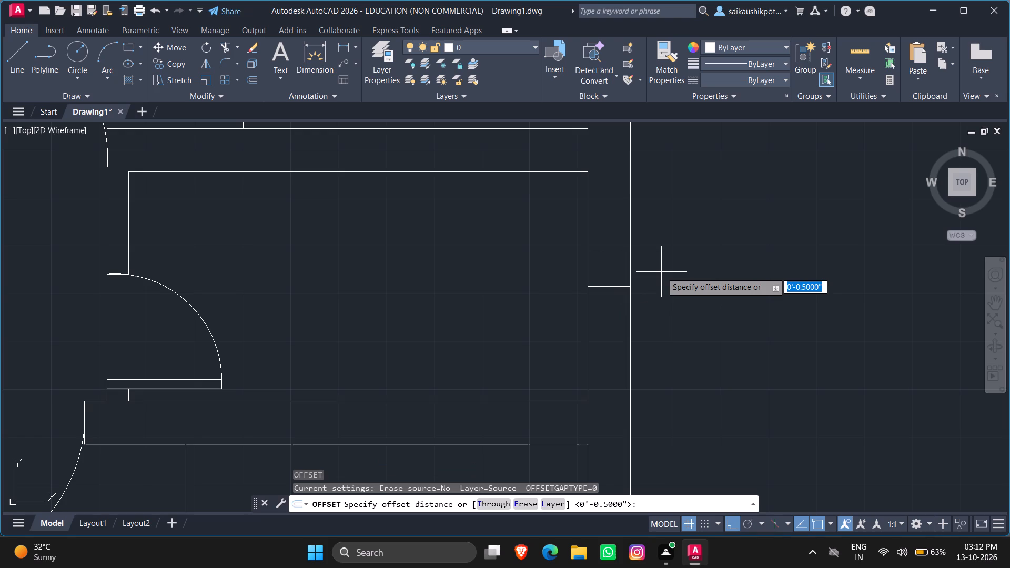
{"action": "type", "text": "1'"}
{"action": "key", "text": "Return"}
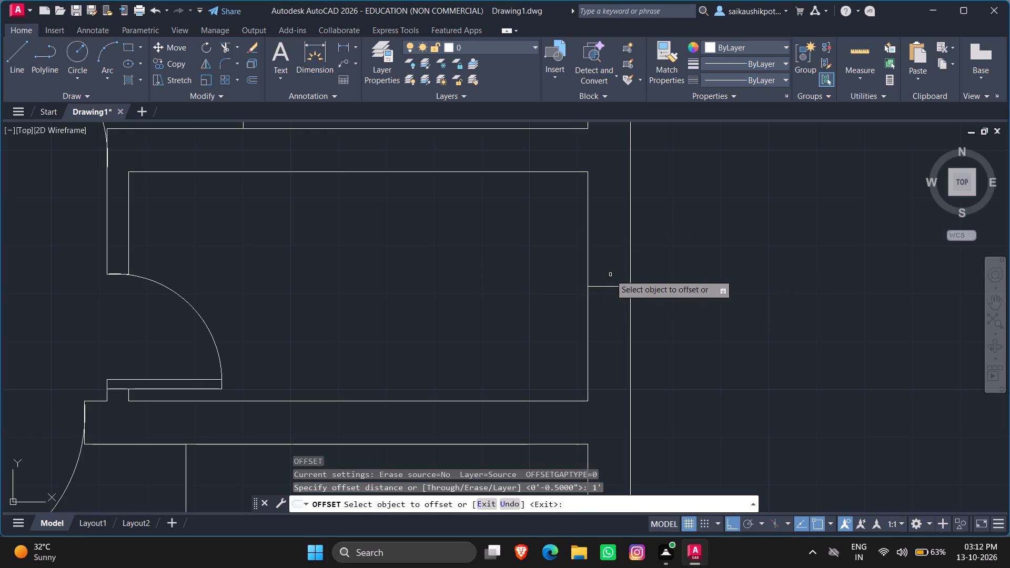
{"action": "left_click", "coordinate": [609, 285]}
{"action": "left_click", "coordinate": [612, 249]}
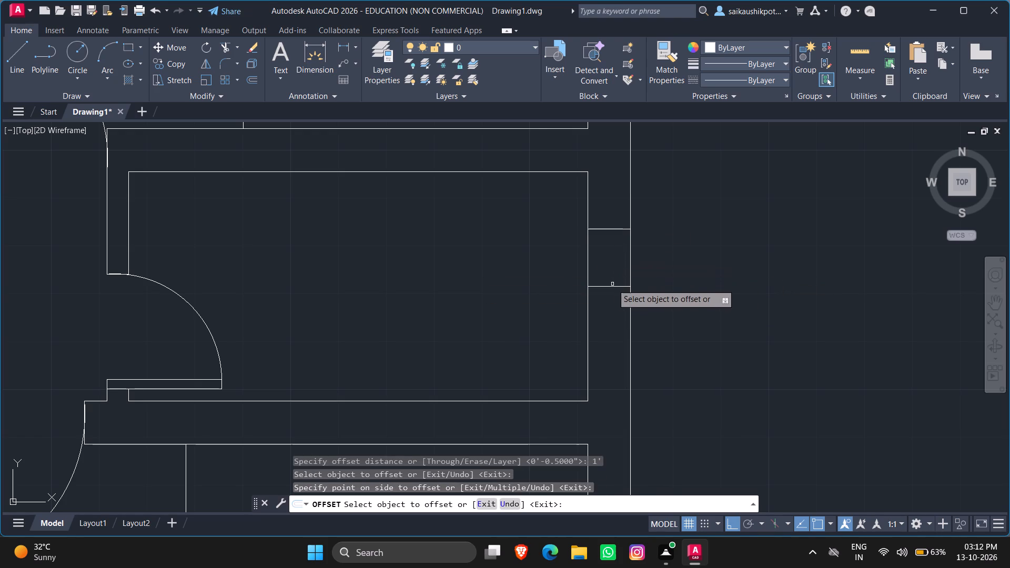
{"action": "left_click", "coordinate": [610, 288]}
{"action": "left_click", "coordinate": [605, 333]}
{"action": "key", "text": "Escape"}
Delete the middle horizontal line between the two end lines of the small room's window.
{"action": "left_click", "coordinate": [606, 292]}
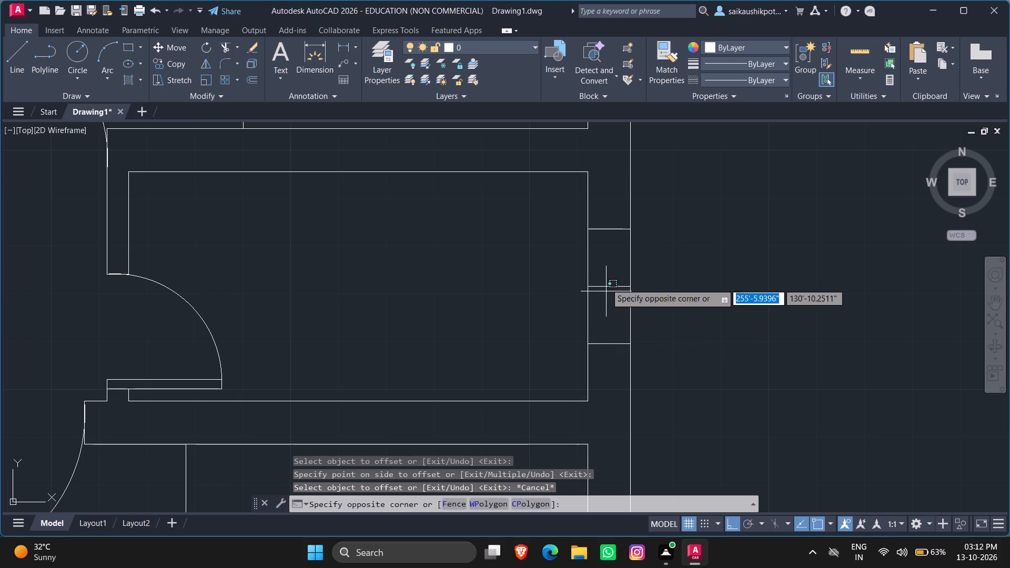
{"action": "left_click", "coordinate": [606, 269]}
{"action": "key", "text": "Delete"}
{"action": "key", "text": "Escape"}
{"action": "key", "text": "Escape"}
{"action": "key", "text": "Escape"}
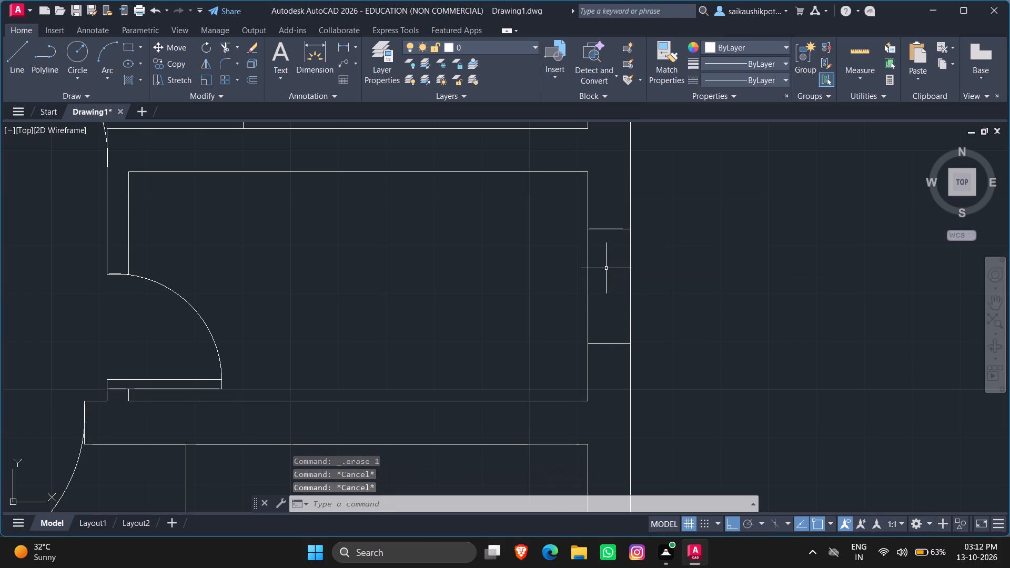
Draw a vertical centre line between the midpoints of the small room window's two end lines.
{"action": "key", "text": "l"}
{"action": "key", "text": "Return"}
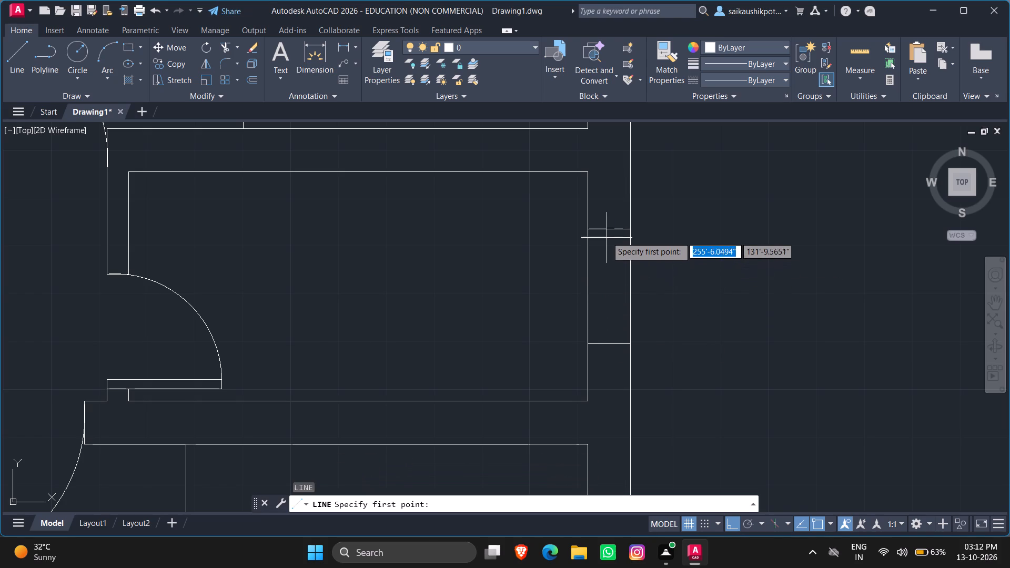
{"action": "left_click", "coordinate": [607, 227]}
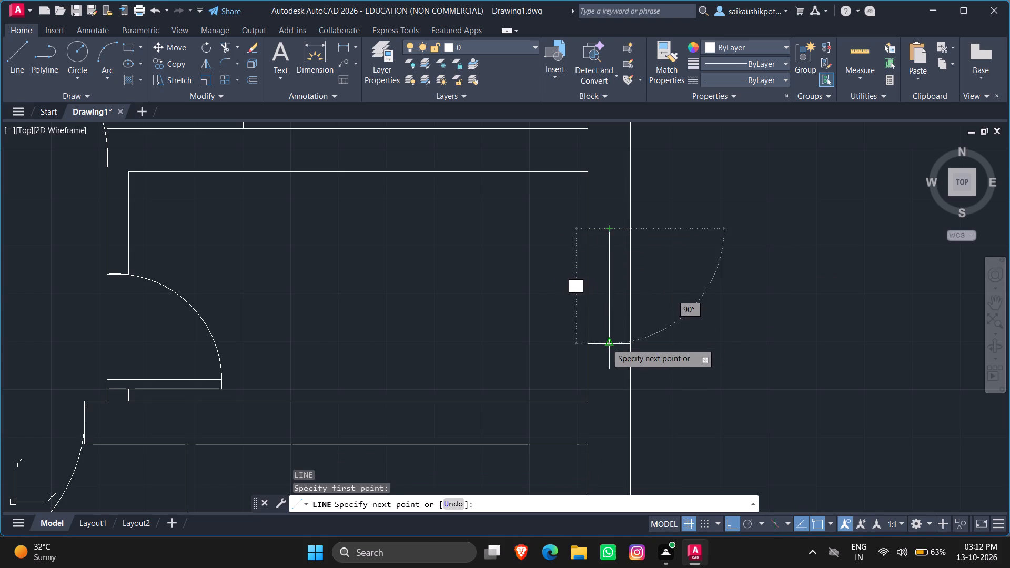
{"action": "left_click", "coordinate": [607, 344]}
{"action": "key", "text": "Escape"}
{"action": "key", "text": "Escape"}
Offset the small room window's vertical centre line 0.5" to both sides for the glass lines.
{"action": "key", "text": "o"}
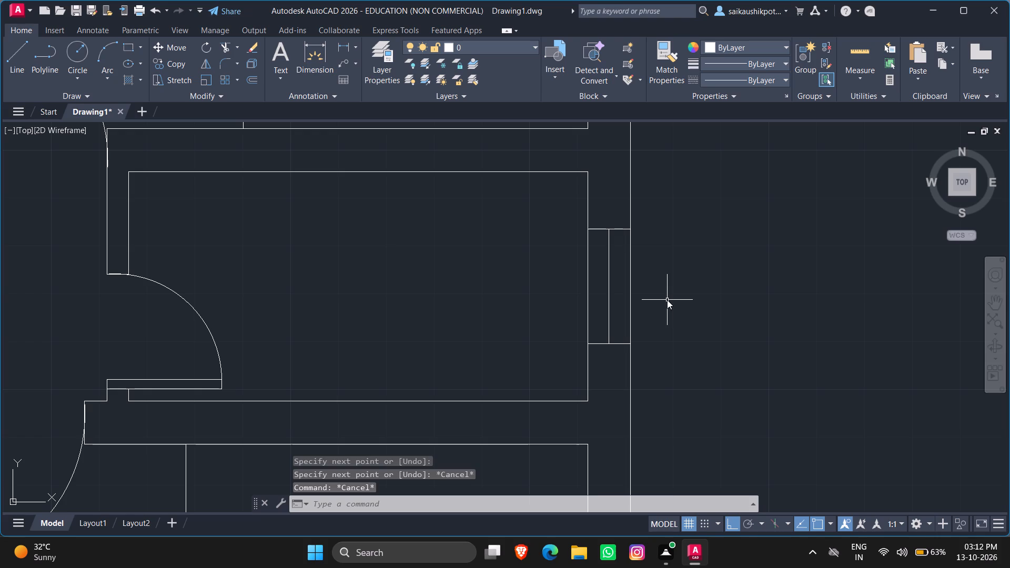
{"action": "key", "text": "Return"}
{"action": "type", "text": "0.5"}
{"action": "key", "text": "shift+quotedbl"}
{"action": "key", "text": "Return"}
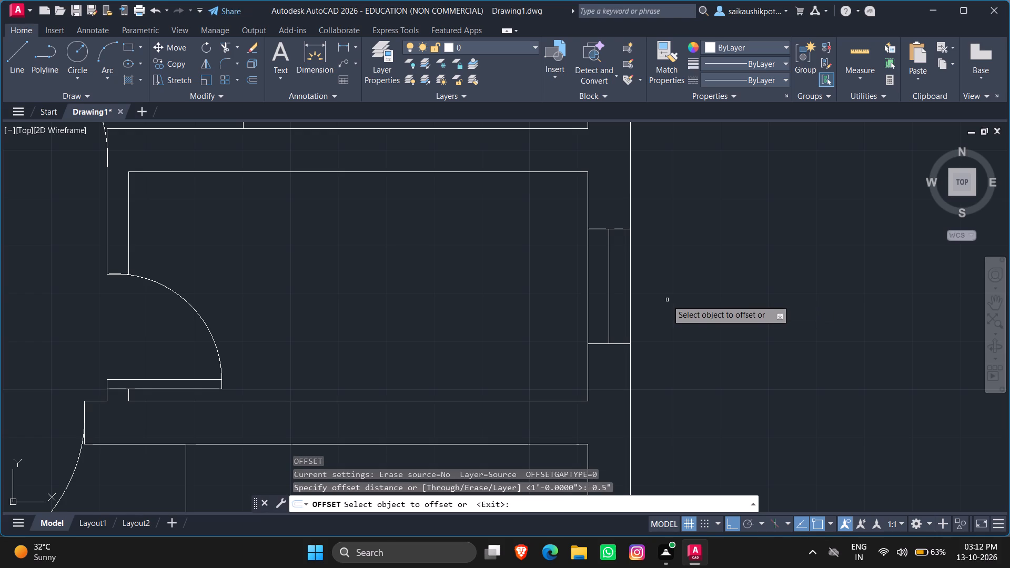
{"action": "left_click", "coordinate": [609, 275]}
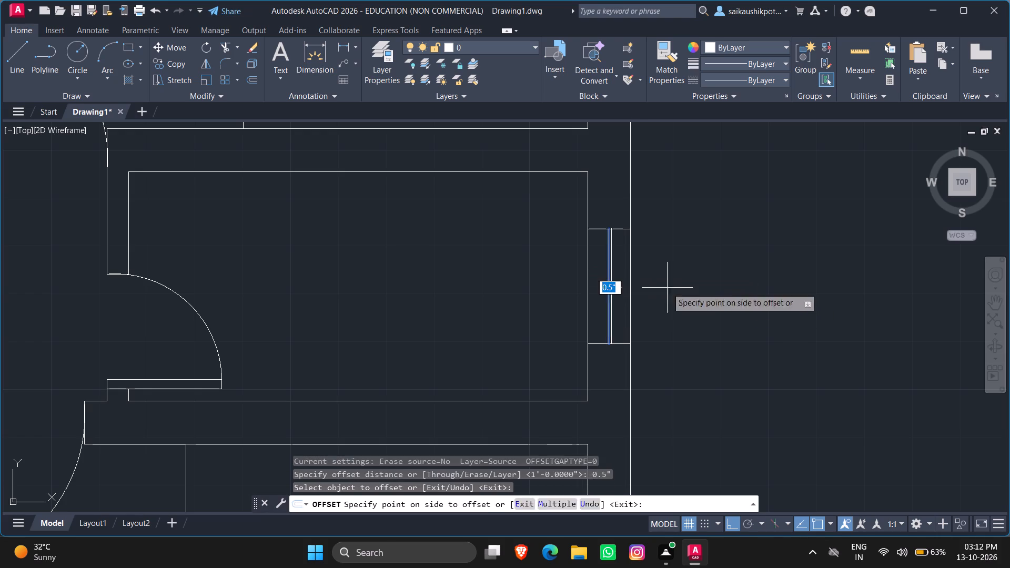
{"action": "left_click", "coordinate": [742, 302]}
{"action": "scroll", "coordinate": [614, 321], "scroll_direction": "up", "scroll_amount": 2}
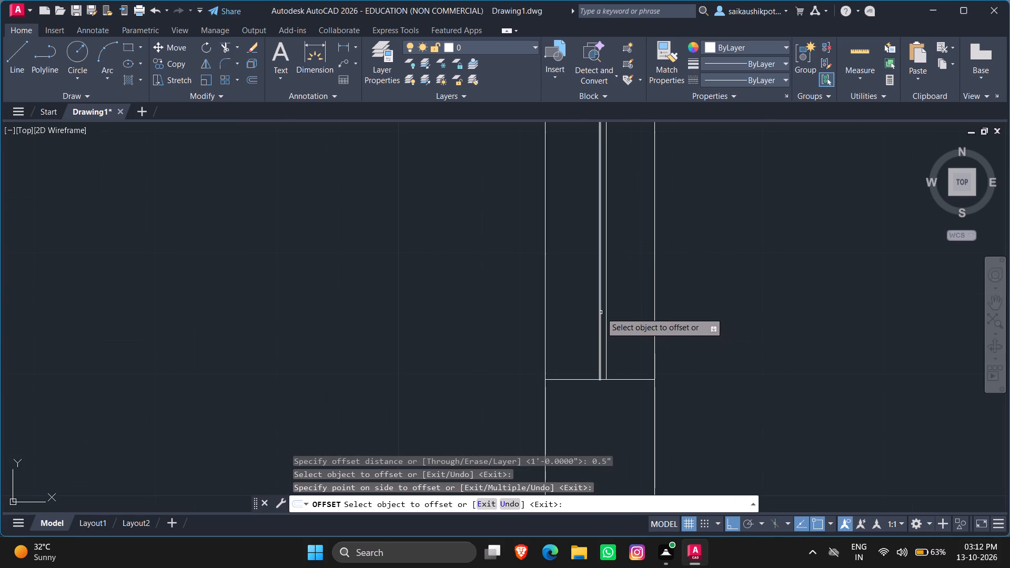
{"action": "left_click", "coordinate": [601, 312]}
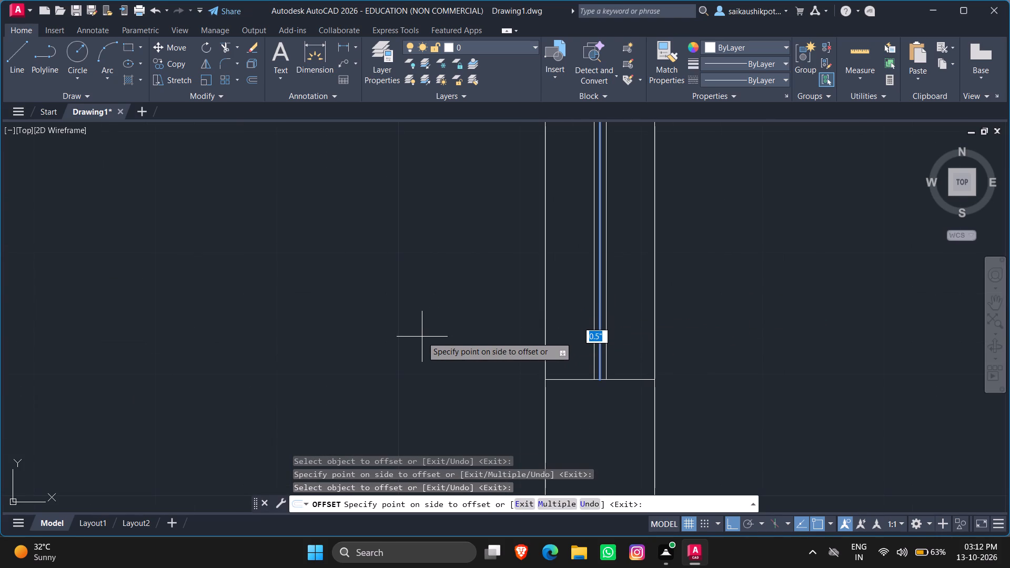
{"action": "left_click", "coordinate": [422, 337]}
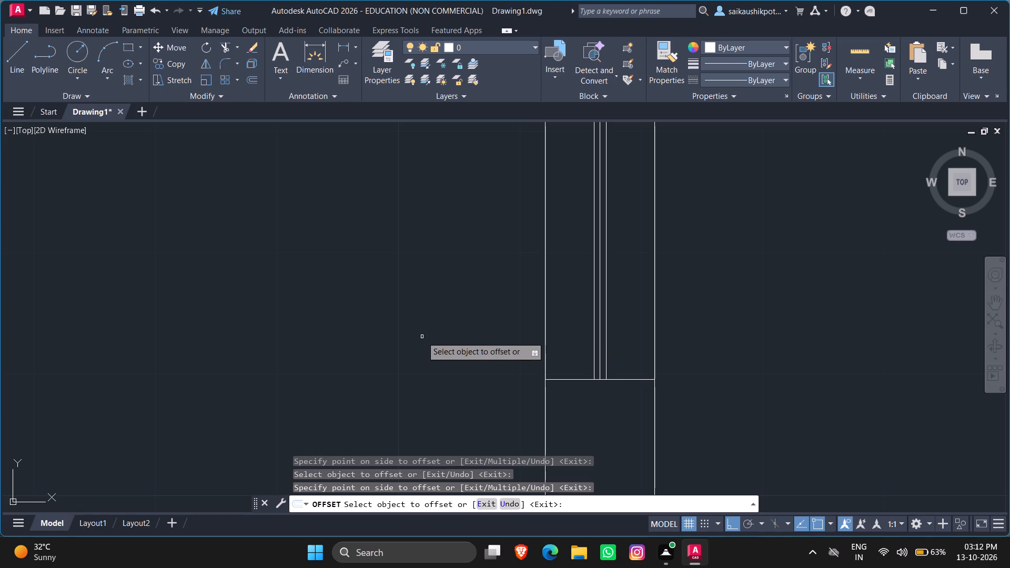
{"action": "key", "text": "Escape"}
{"action": "key", "text": "Escape"}
Delete the centre line between the two glass lines of the small room's window.
{"action": "scroll", "coordinate": [605, 286], "scroll_direction": "up", "scroll_amount": 2}
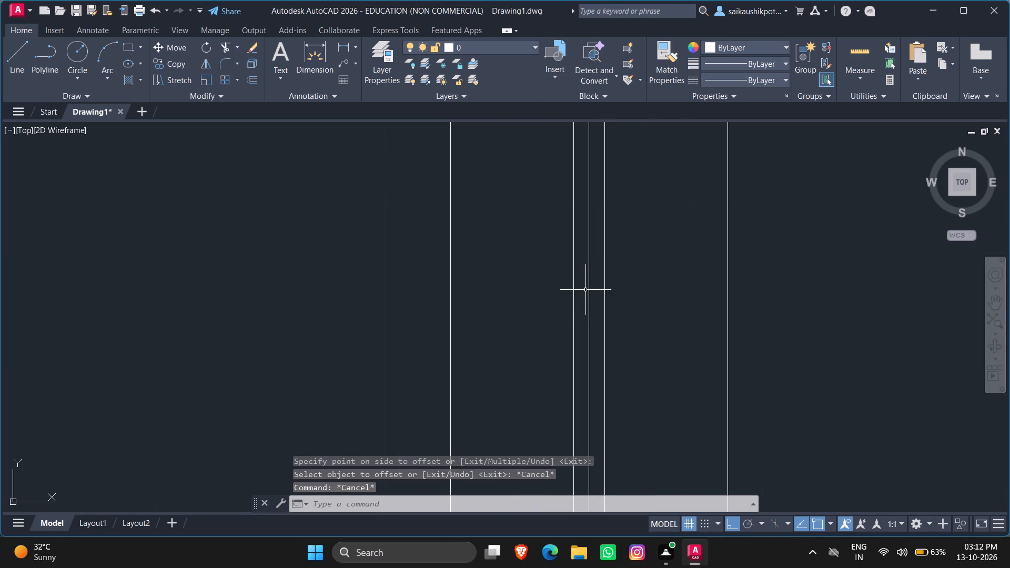
{"action": "left_click", "coordinate": [586, 290]}
{"action": "left_click", "coordinate": [591, 300]}
{"action": "left_click", "coordinate": [591, 300]}
{"action": "left_click", "coordinate": [581, 301]}
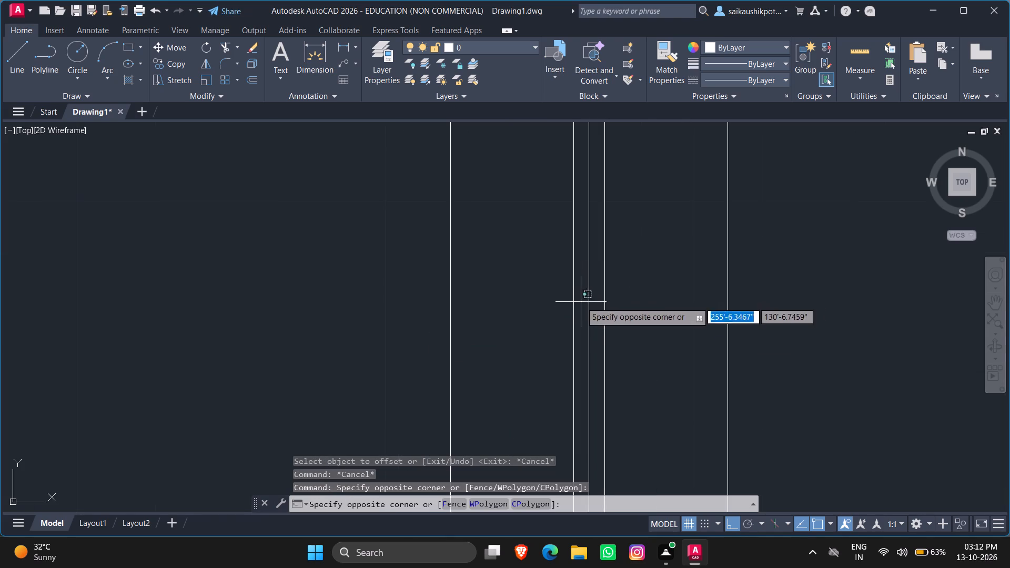
{"action": "scroll", "coordinate": [584, 341], "scroll_direction": "down", "scroll_amount": 1}
{"action": "scroll", "coordinate": [584, 341], "scroll_direction": "up", "scroll_amount": 1}
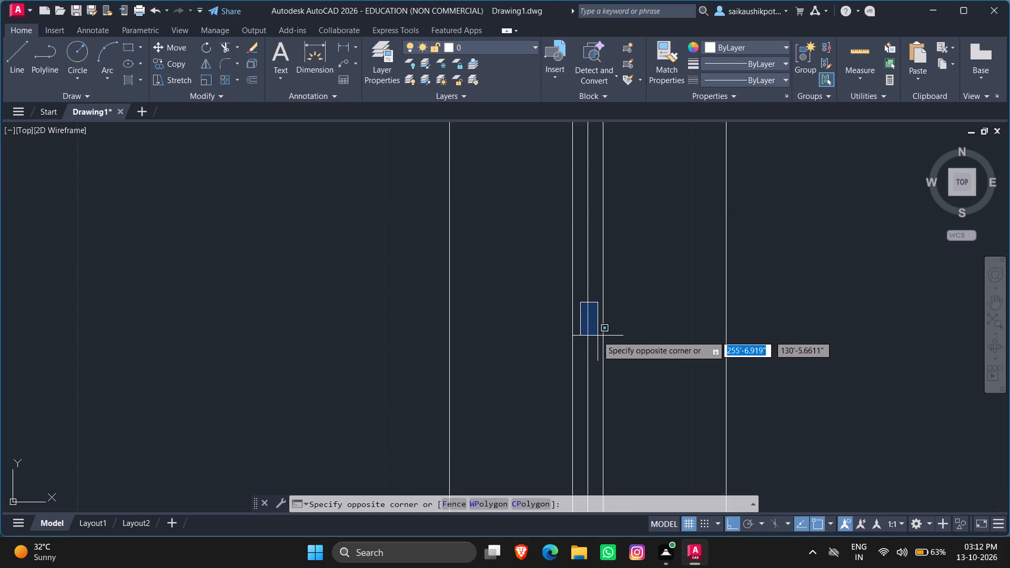
{"action": "scroll", "coordinate": [583, 340], "scroll_direction": "up", "scroll_amount": 1}
{"action": "left_click", "coordinate": [583, 340]}
{"action": "key", "text": "Escape"}
{"action": "left_click", "coordinate": [594, 334]}
{"action": "left_click", "coordinate": [573, 334]}
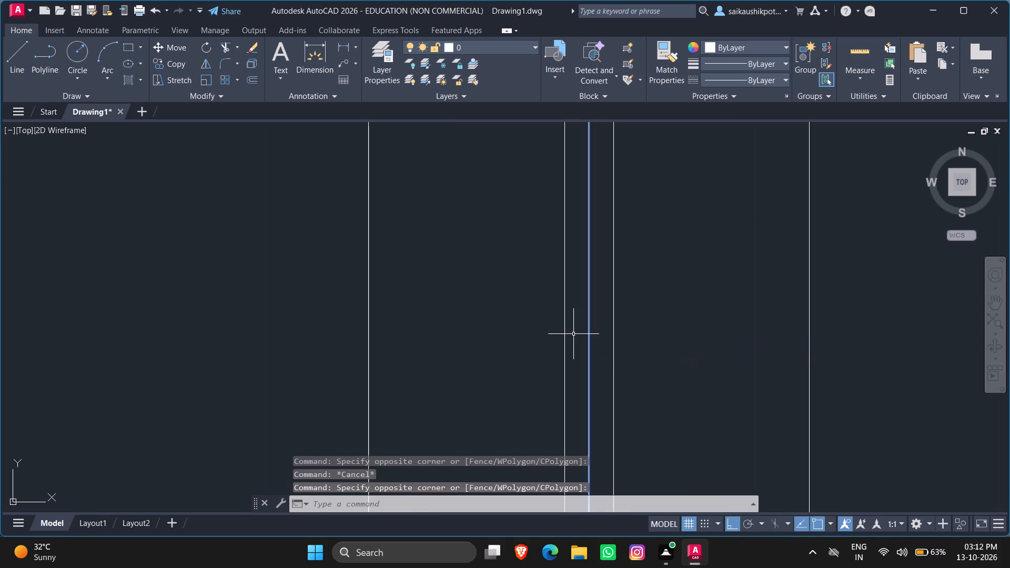
{"action": "key", "text": "Delete"}
{"action": "key", "text": "Escape"}
{"action": "key", "text": "Escape"}
{"action": "key", "text": "Escape"}
Draw a horizontal line across the right exterior wall at the midpoint of the kitchen's inner wall line, beside the sink.
{"action": "scroll", "coordinate": [573, 334], "scroll_direction": "down", "scroll_amount": 4}
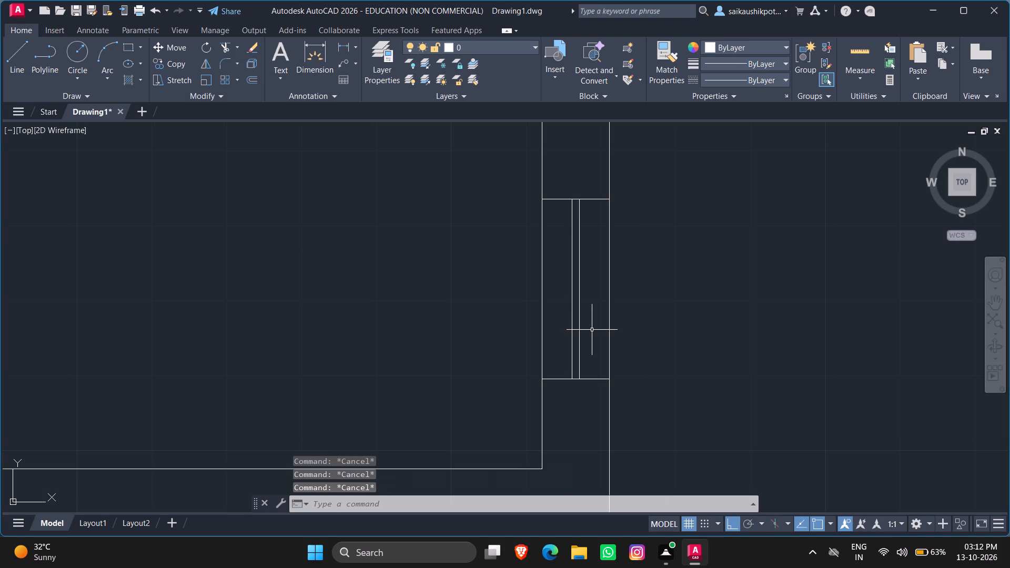
{"action": "scroll", "coordinate": [600, 297], "scroll_direction": "down", "scroll_amount": 5}
{"action": "scroll", "coordinate": [628, 425], "scroll_direction": "up", "scroll_amount": 2}
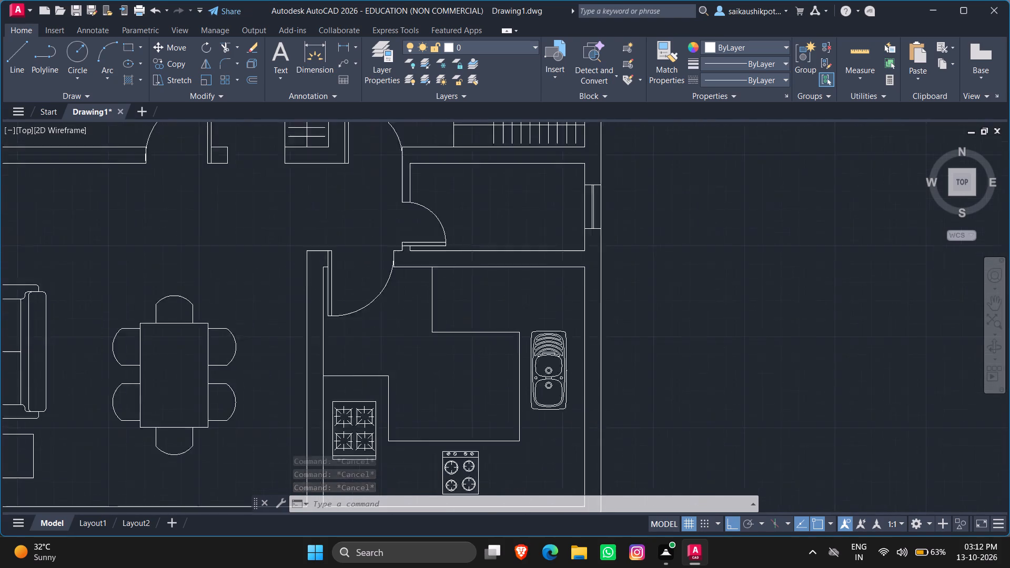
{"action": "scroll", "coordinate": [627, 425], "scroll_direction": "up", "scroll_amount": 1}
{"action": "scroll", "coordinate": [627, 415], "scroll_direction": "down", "scroll_amount": 3}
{"action": "scroll", "coordinate": [630, 402], "scroll_direction": "up", "scroll_amount": 2}
{"action": "key", "text": "l"}
{"action": "key", "text": "Return"}
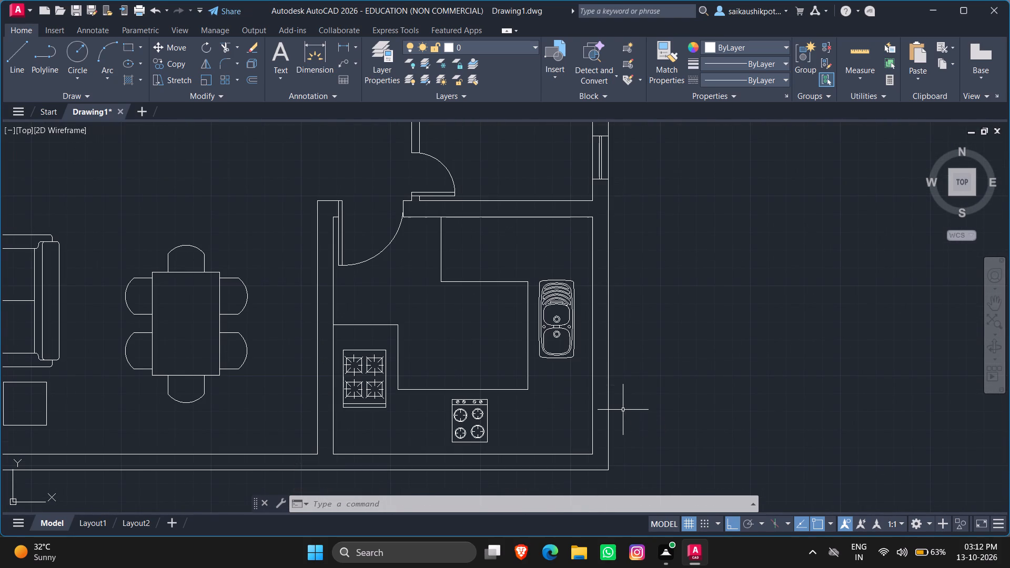
{"action": "left_click", "coordinate": [593, 332]}
{"action": "left_click", "coordinate": [608, 334]}
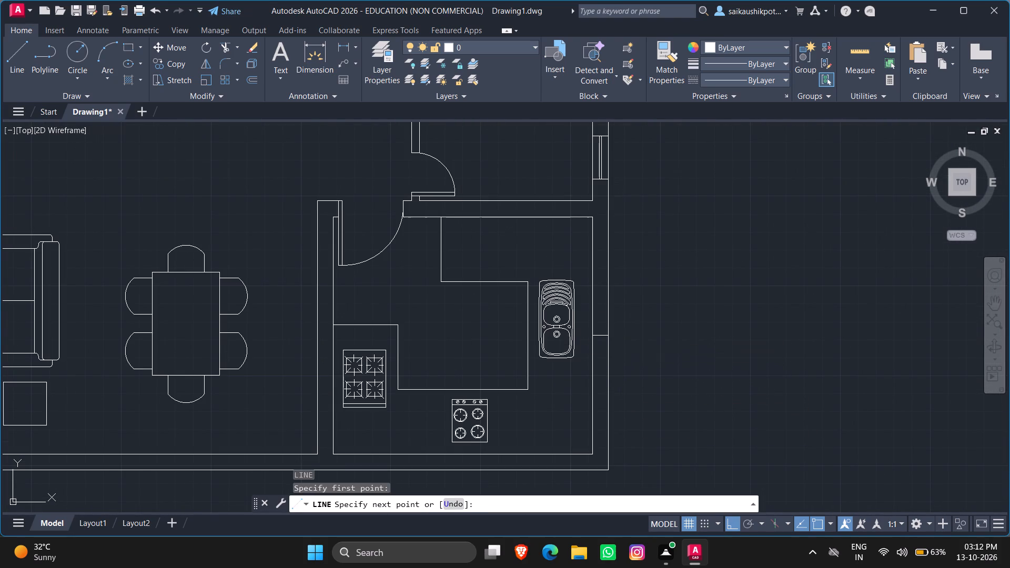
{"action": "key", "text": "Escape"}
{"action": "key", "text": "Escape"}
Offset the horizontal line across the kitchen's right exterior wall 3' above and below for the window ends.
{"action": "key", "text": "o"}
{"action": "key", "text": "Return"}
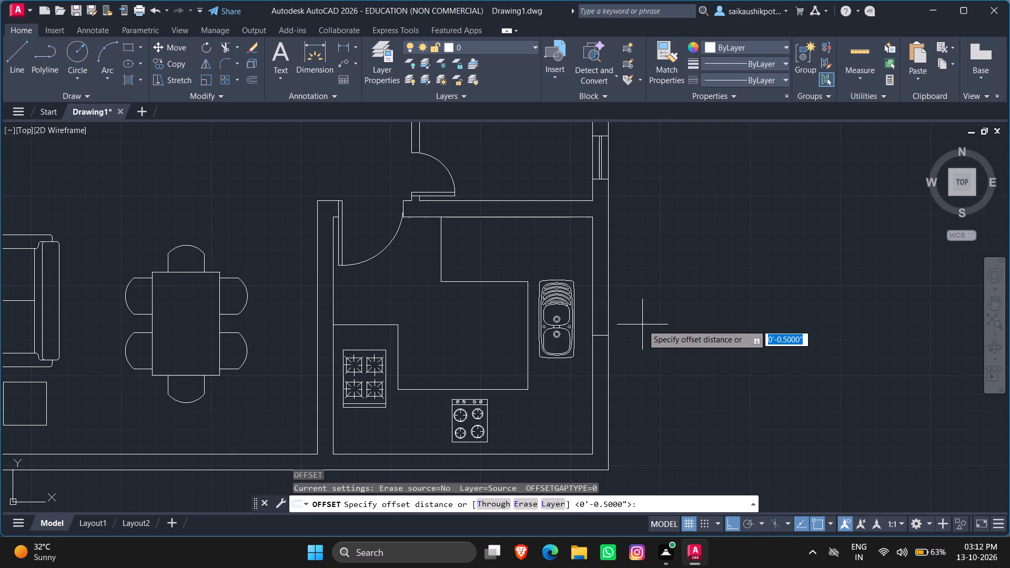
{"action": "type", "text": "3'"}
{"action": "key", "text": "Return"}
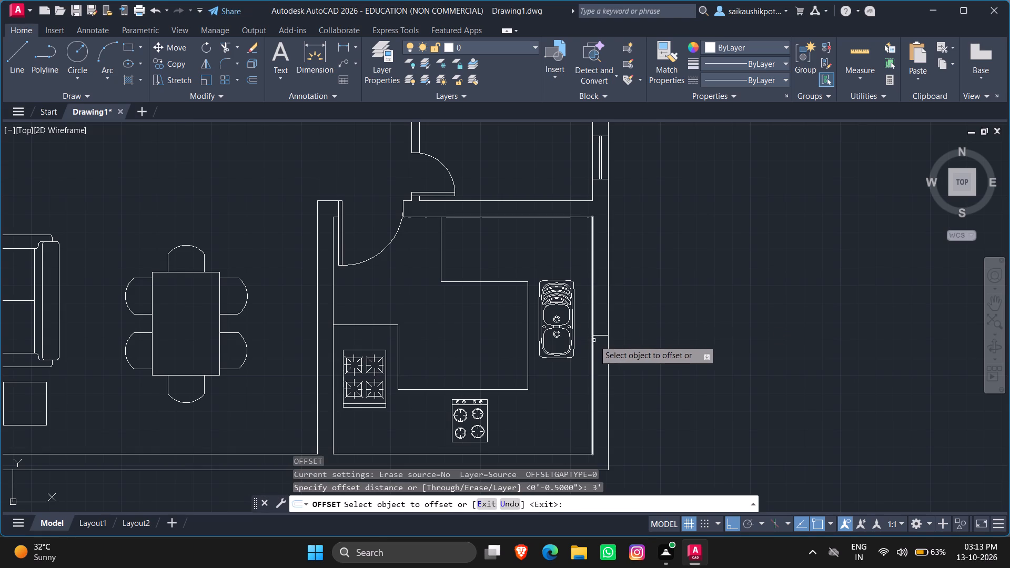
{"action": "left_click", "coordinate": [600, 336]}
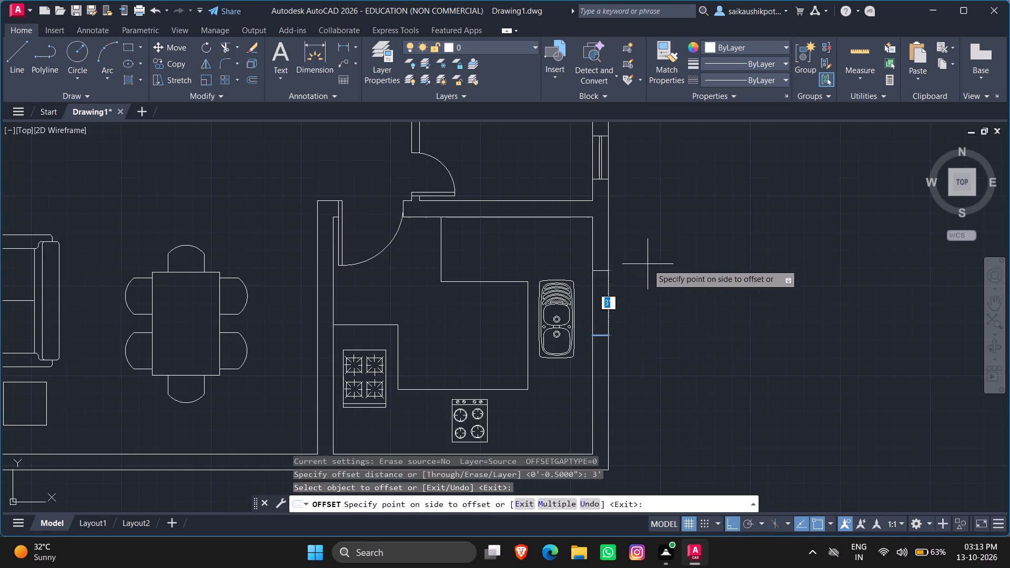
{"action": "left_click", "coordinate": [648, 264]}
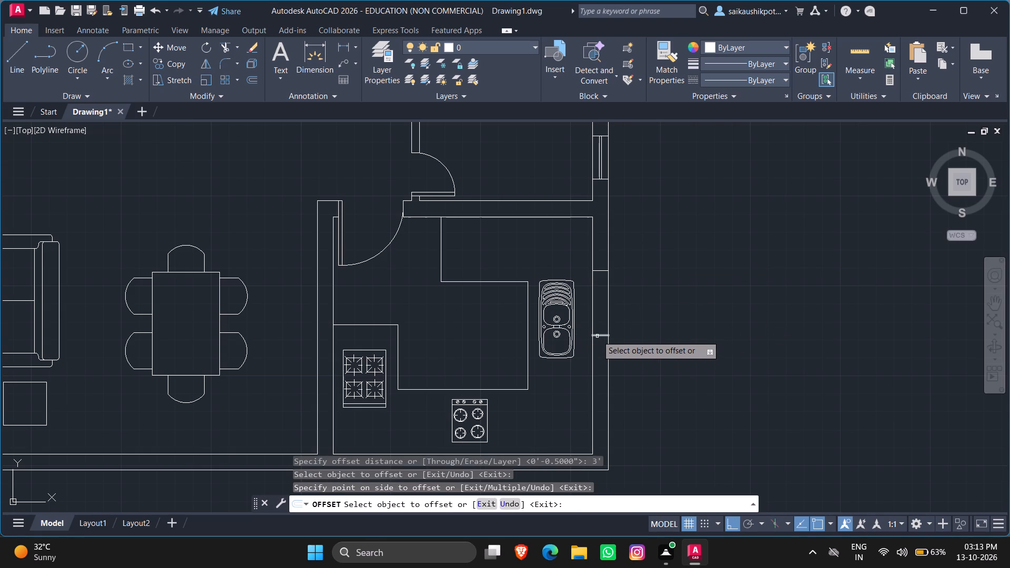
{"action": "left_click", "coordinate": [597, 336]}
{"action": "left_click", "coordinate": [651, 419]}
{"action": "key", "text": "Escape"}
{"action": "key", "text": "Escape"}
{"action": "key", "text": "Escape"}
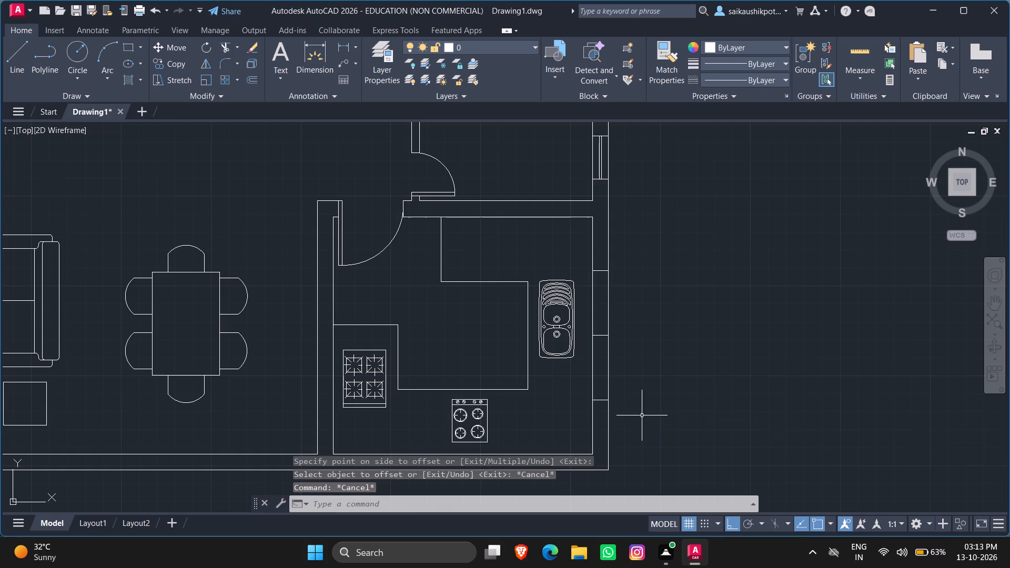
{"action": "key", "text": "Escape"}
Delete the middle horizontal line between the two end lines of the kitchen window.
{"action": "scroll", "coordinate": [603, 343], "scroll_direction": "up", "scroll_amount": 3}
{"action": "left_click", "coordinate": [606, 296]}
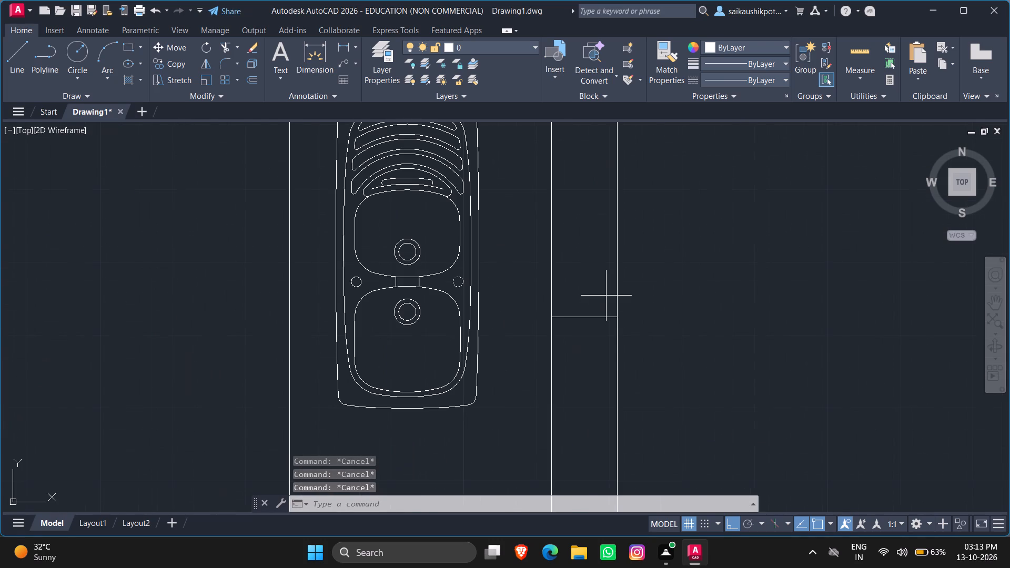
{"action": "double_click", "coordinate": [594, 339]}
{"action": "key", "text": "Delete"}
{"action": "key", "text": "Escape"}
{"action": "key", "text": "Escape"}
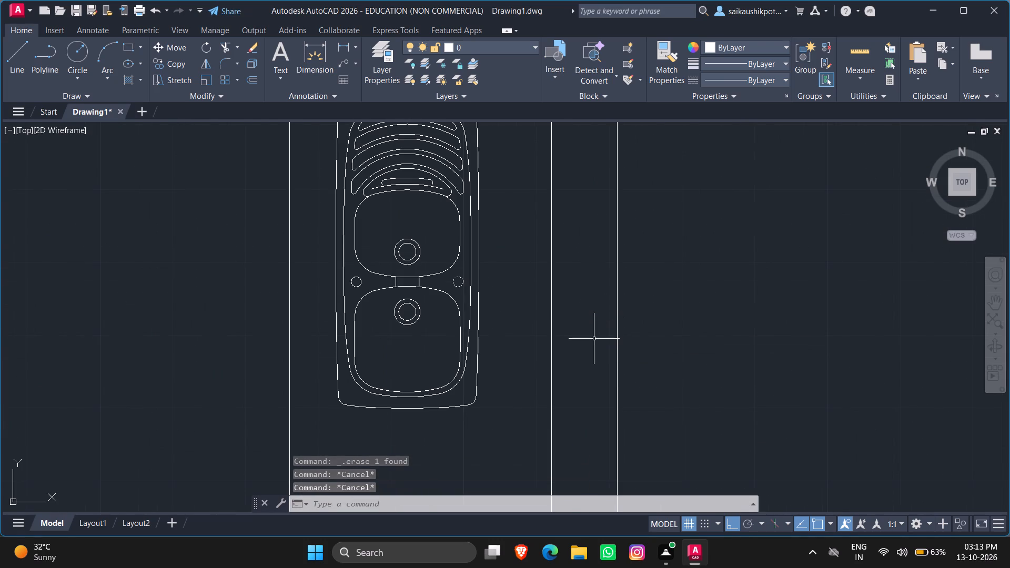
Draw a vertical centre line between the midpoints of the kitchen window's two end lines.
{"action": "scroll", "coordinate": [594, 339], "scroll_direction": "down", "scroll_amount": 2}
{"action": "key", "text": "l"}
{"action": "key", "text": "Return"}
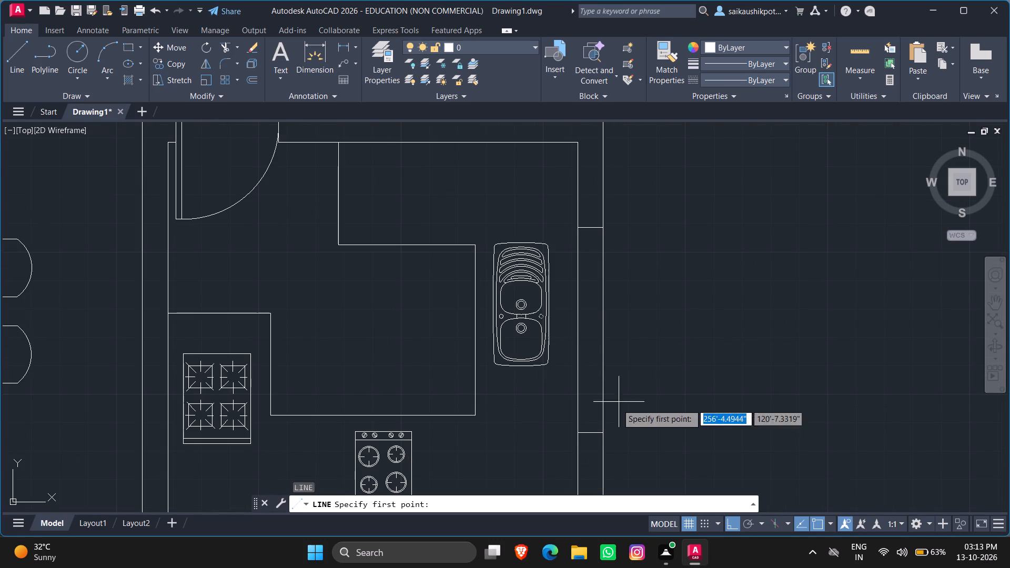
{"action": "left_click", "coordinate": [591, 433]}
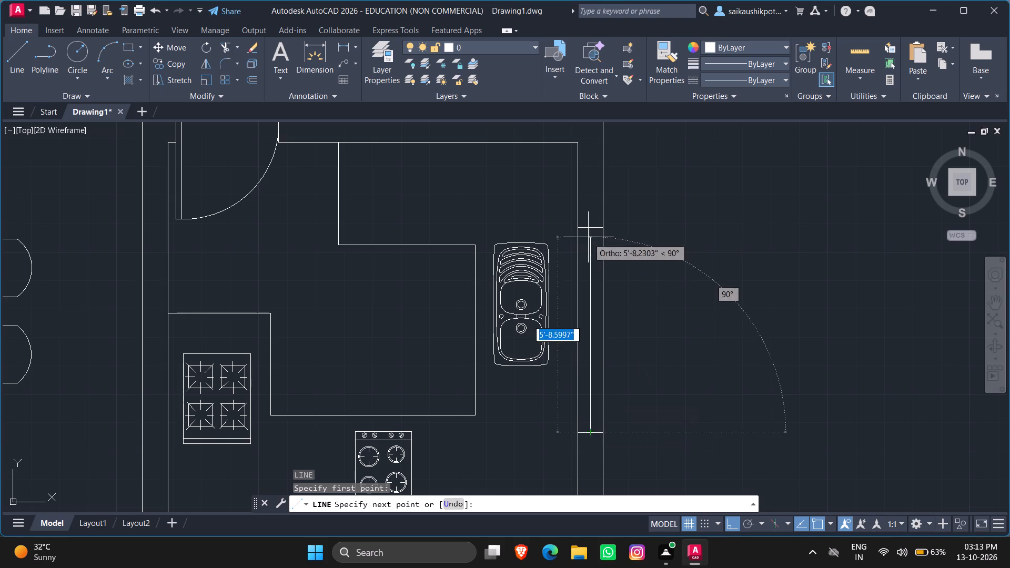
{"action": "left_click", "coordinate": [588, 227]}
{"action": "key", "text": "Escape"}
{"action": "key", "text": "Escape"}
{"action": "key", "text": "Escape"}
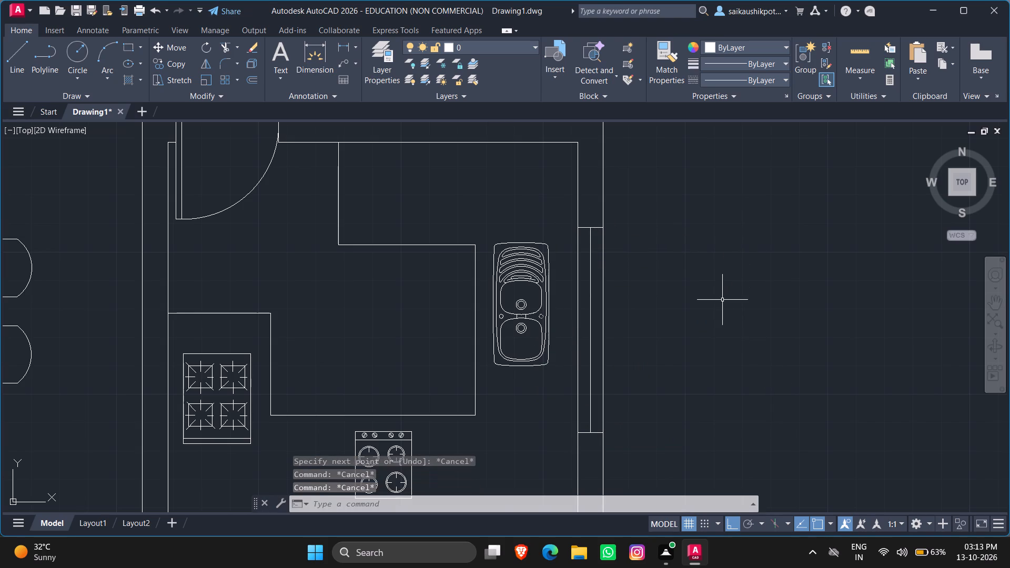
Offset the kitchen window's vertical centre line 0.5" to both sides for the glass lines.
{"action": "key", "text": "o"}
{"action": "key", "text": "Return"}
{"action": "type", "text": "0.5\""}
{"action": "key", "text": "Return"}
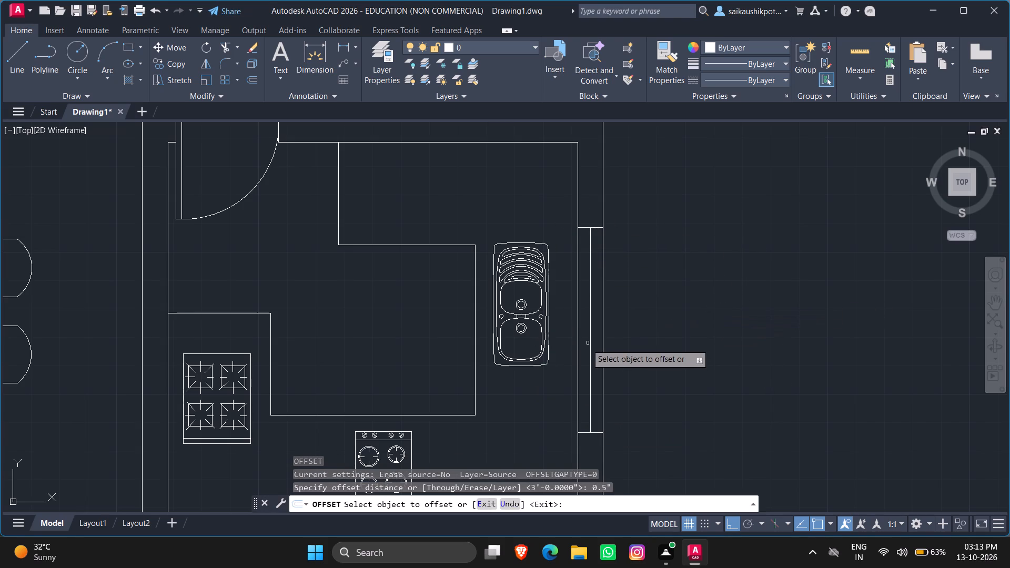
{"action": "left_click", "coordinate": [590, 348]}
{"action": "left_click", "coordinate": [652, 367]}
{"action": "scroll", "coordinate": [586, 374], "scroll_direction": "up", "scroll_amount": 3}
{"action": "left_click", "coordinate": [596, 382]}
{"action": "left_click", "coordinate": [562, 387]}
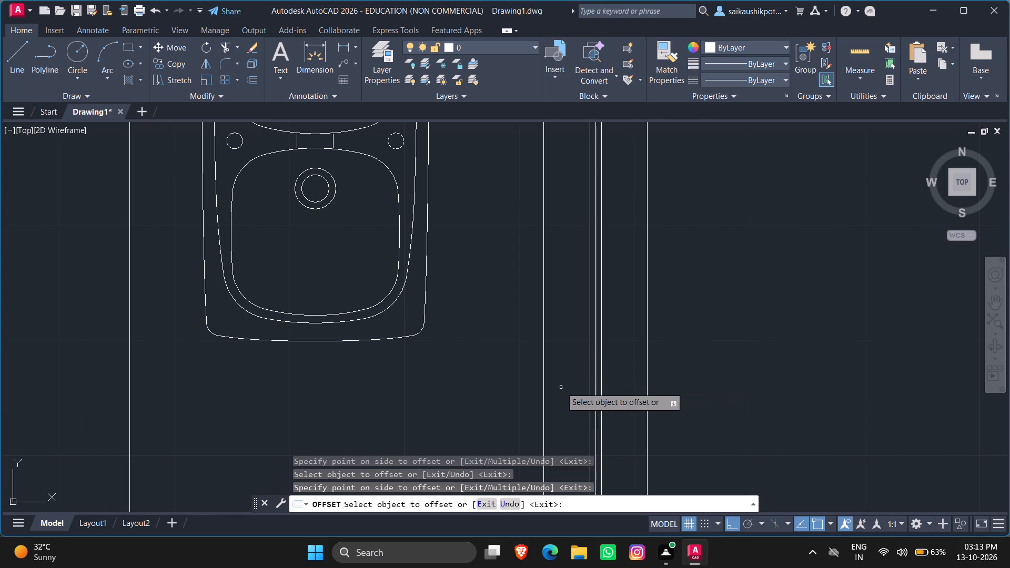
{"action": "key", "text": "Escape"}
{"action": "key", "text": "Escape"}
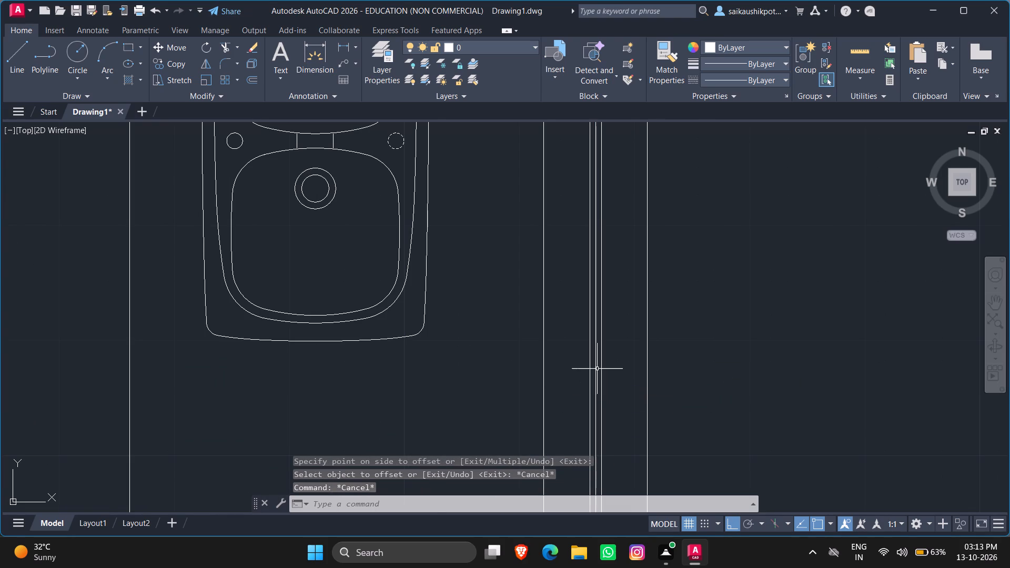
Delete the vertical centre line between the two glass lines of the kitchen window in the right exterior wall.
{"action": "left_click", "coordinate": [597, 369]}
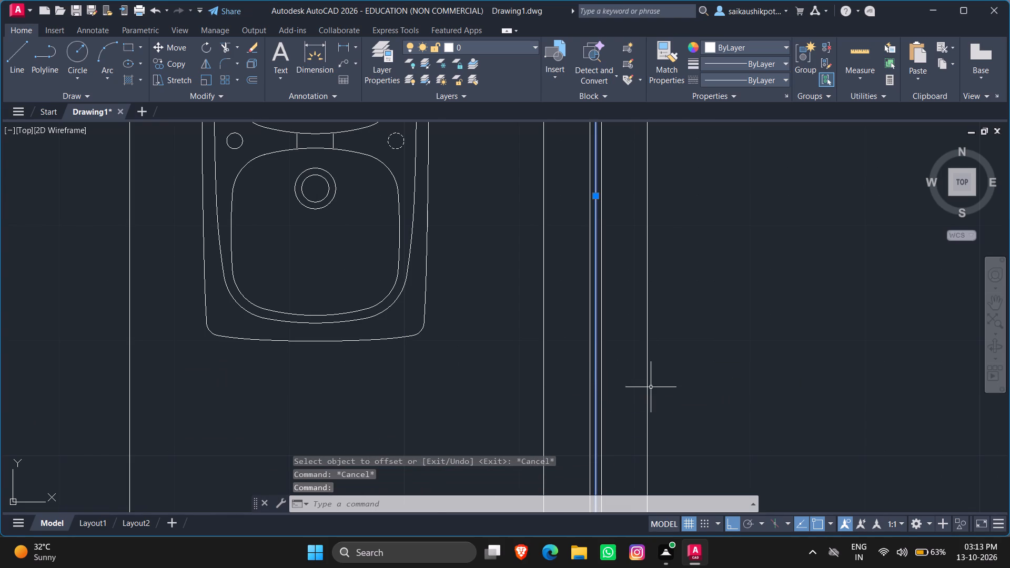
{"action": "scroll", "coordinate": [648, 389], "scroll_direction": "down", "scroll_amount": 1}
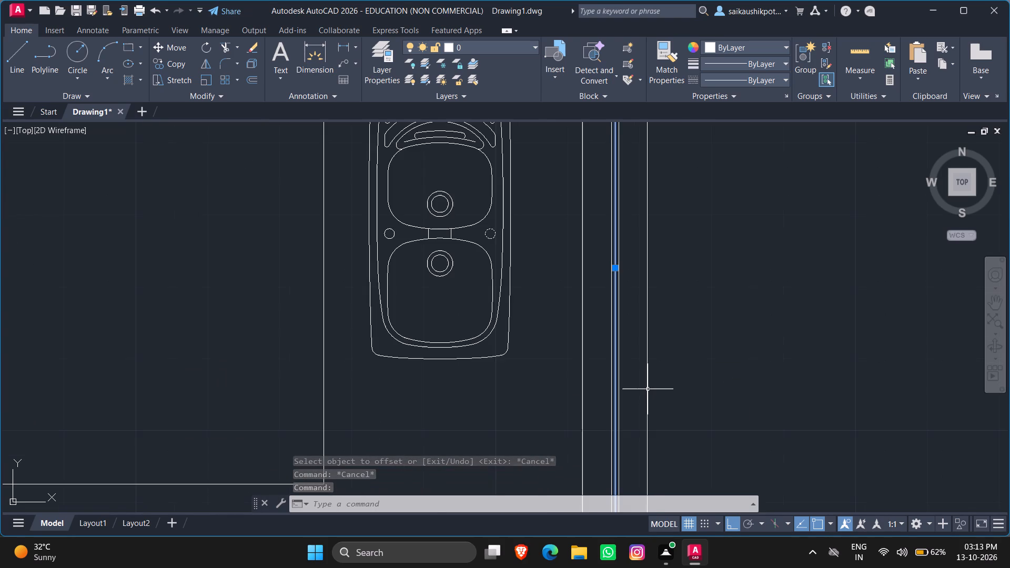
{"action": "scroll", "coordinate": [589, 379], "scroll_direction": "up", "scroll_amount": 2}
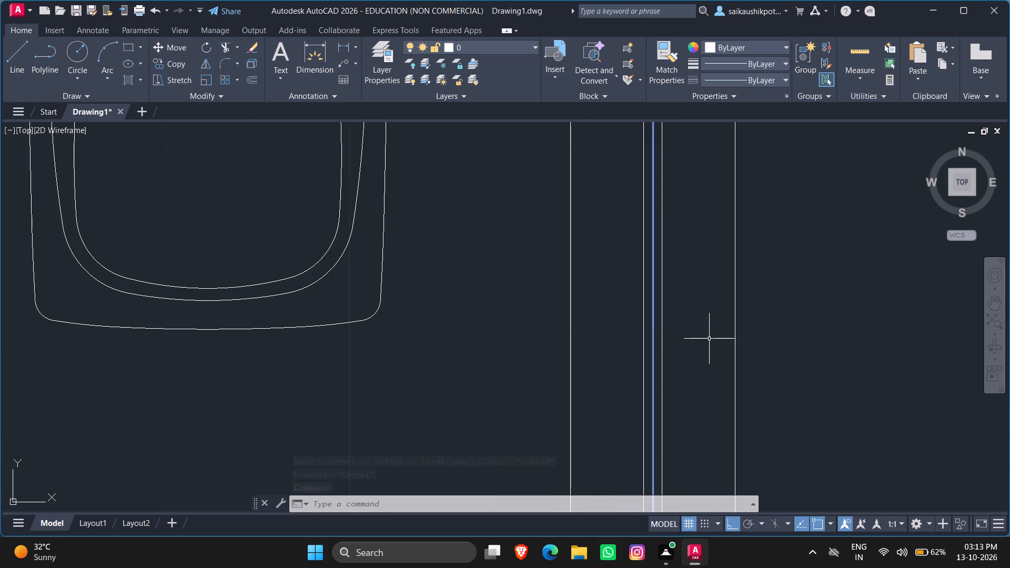
{"action": "key", "text": "Delete"}
Draw a vertical line across the kitchen's bottom exterior wall from the inner wall line's midpoint to the outer wall line.
{"action": "scroll", "coordinate": [709, 339], "scroll_direction": "down", "scroll_amount": 5}
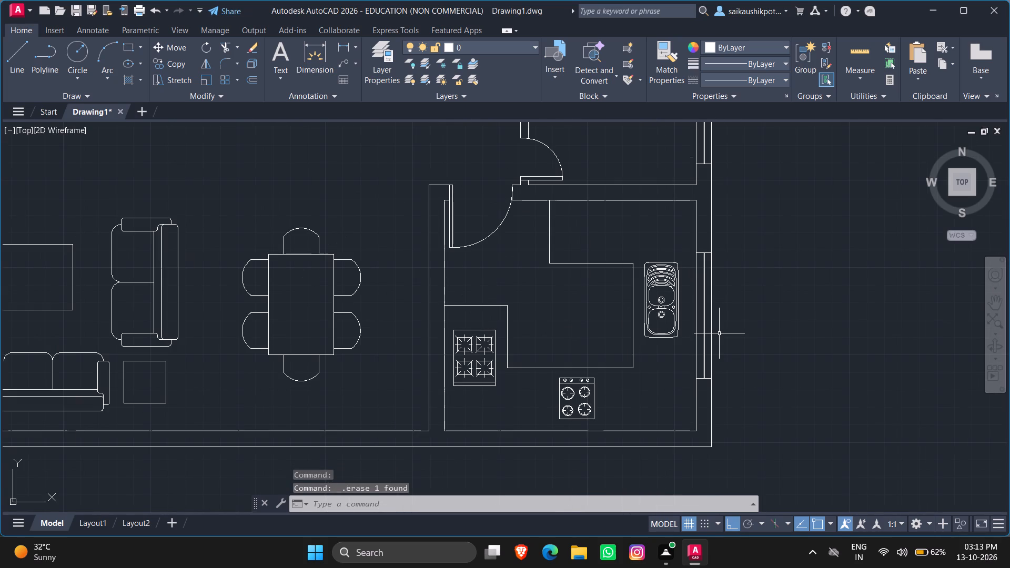
{"action": "scroll", "coordinate": [561, 459], "scroll_direction": "up", "scroll_amount": 2}
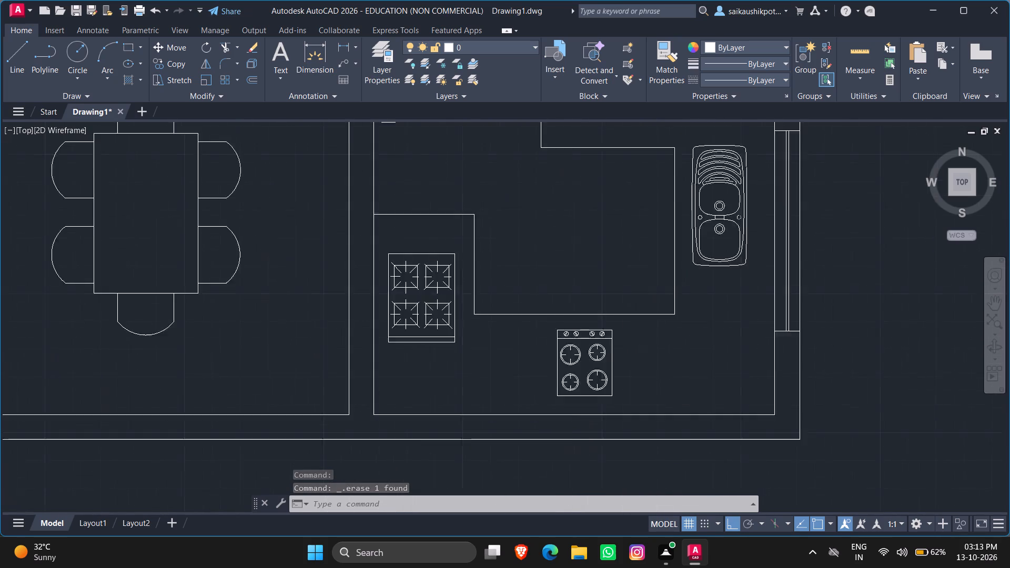
{"action": "scroll", "coordinate": [589, 425], "scroll_direction": "down", "scroll_amount": 2}
{"action": "scroll", "coordinate": [581, 457], "scroll_direction": "up", "scroll_amount": 2}
{"action": "key", "text": "Escape"}
{"action": "key", "text": "Escape"}
{"action": "key", "text": "Escape"}
{"action": "key", "text": "l"}
{"action": "key", "text": "Return"}
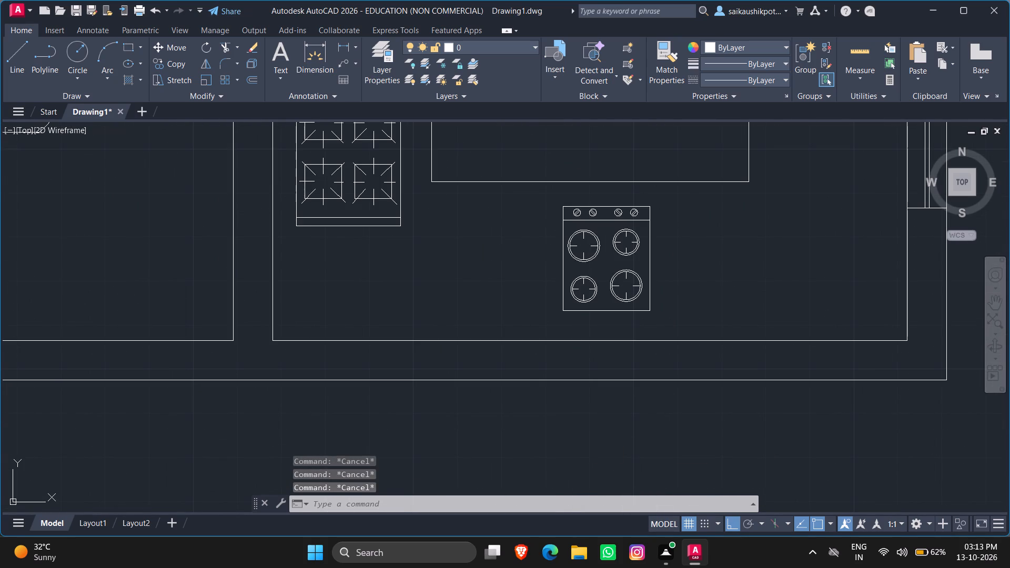
{"action": "left_click", "coordinate": [592, 338]}
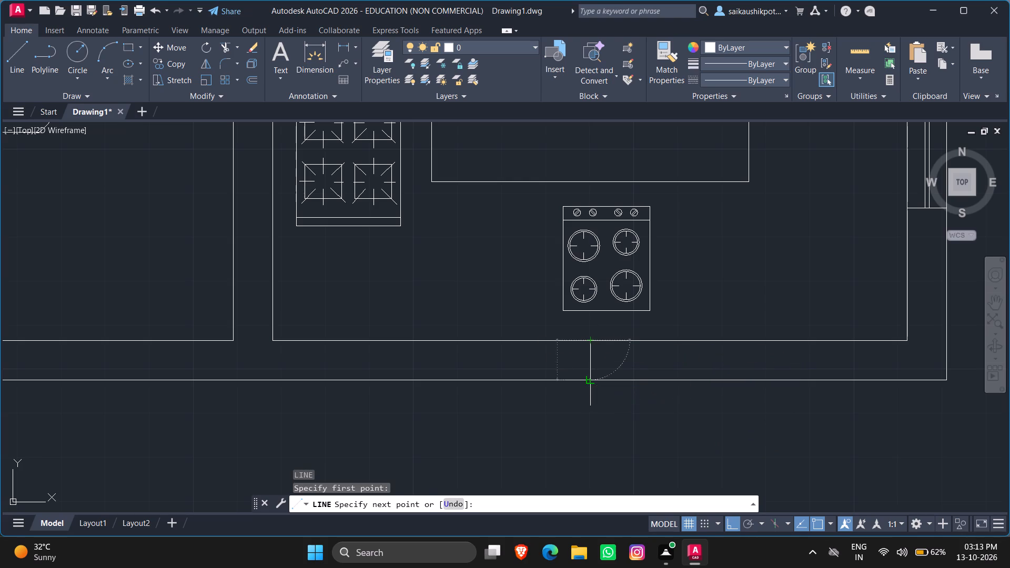
{"action": "double_click", "coordinate": [588, 383]}
{"action": "key", "text": "Escape"}
{"action": "key", "text": "Escape"}
{"action": "key", "text": "Escape"}
{"action": "key", "text": "Escape"}
Offset the vertical line across the kitchen's bottom wall 2.5' to both sides for the window ends.
{"action": "key", "text": "o"}
{"action": "key", "text": "Return"}
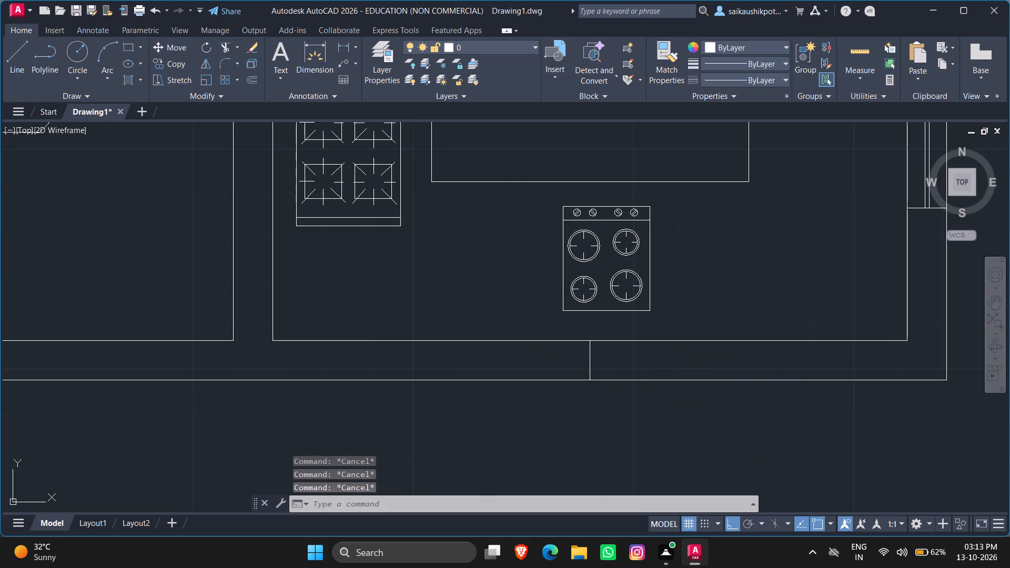
{"action": "key", "text": "3"}
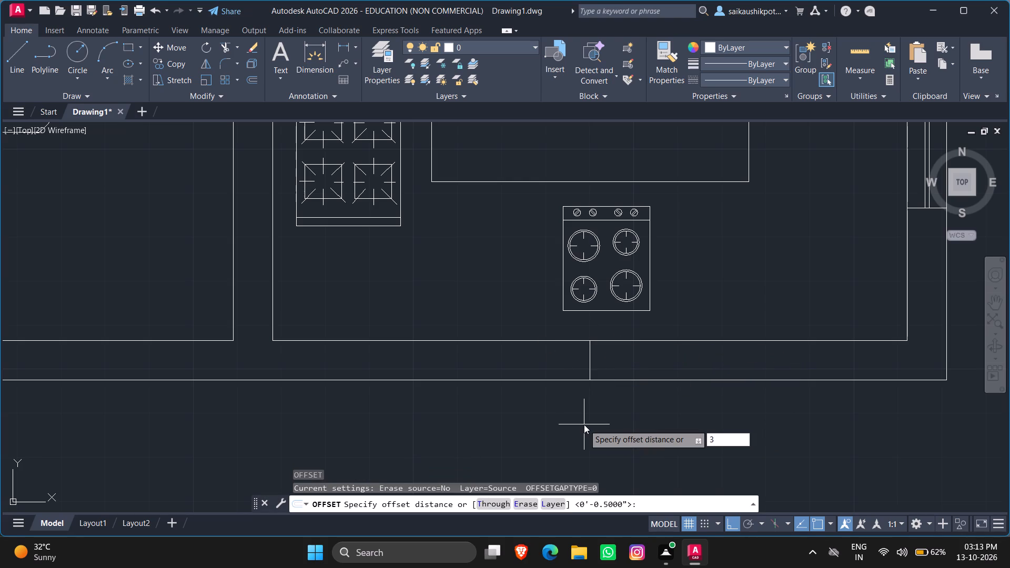
{"action": "key", "text": "BackSpace"}
{"action": "type", "text": "2.5'"}
{"action": "key", "text": "Return"}
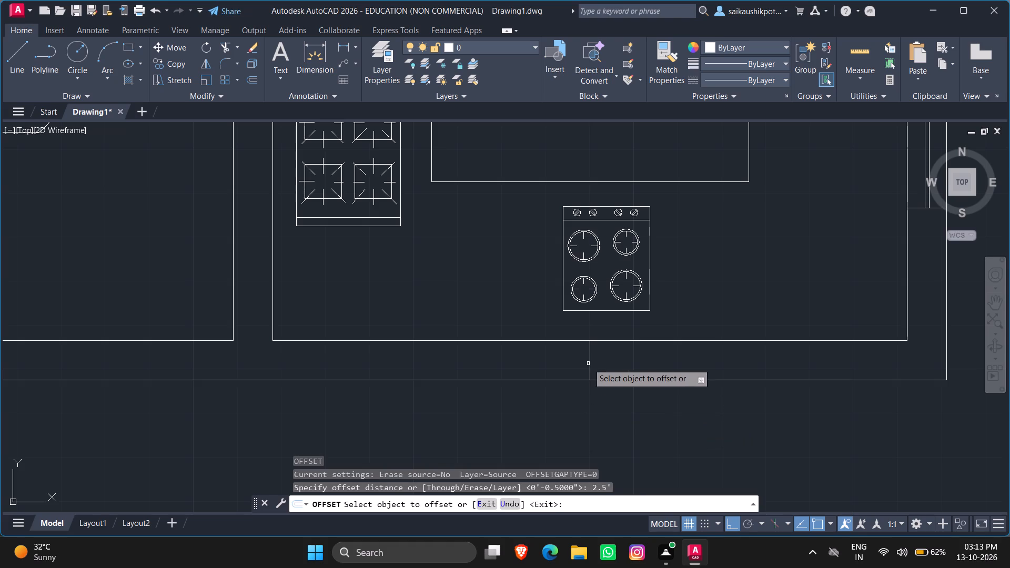
{"action": "left_click", "coordinate": [592, 365]}
{"action": "left_click", "coordinate": [726, 380]}
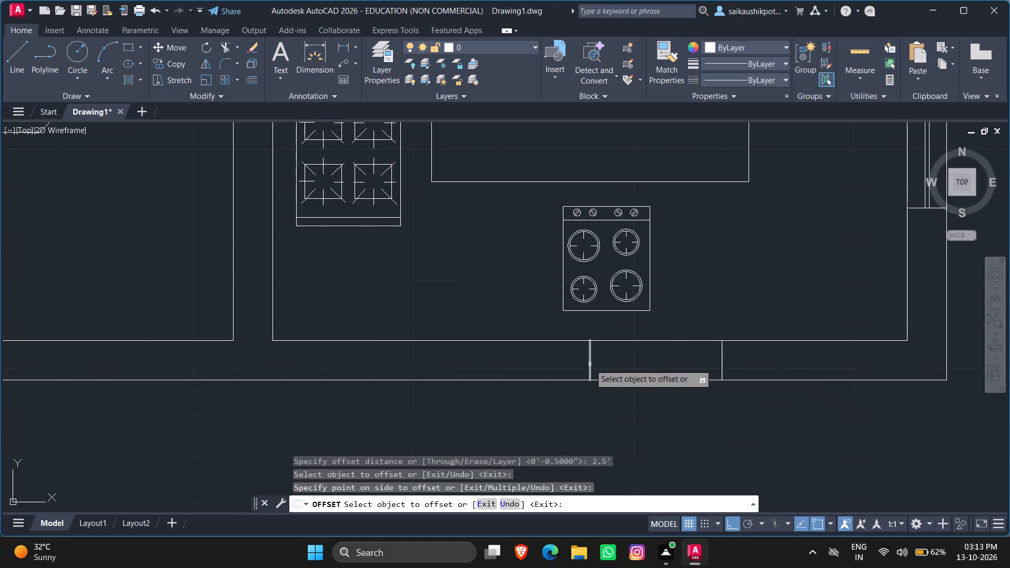
{"action": "left_click", "coordinate": [590, 364]}
{"action": "left_click", "coordinate": [529, 384]}
{"action": "key", "text": "Escape"}
{"action": "key", "text": "Escape"}
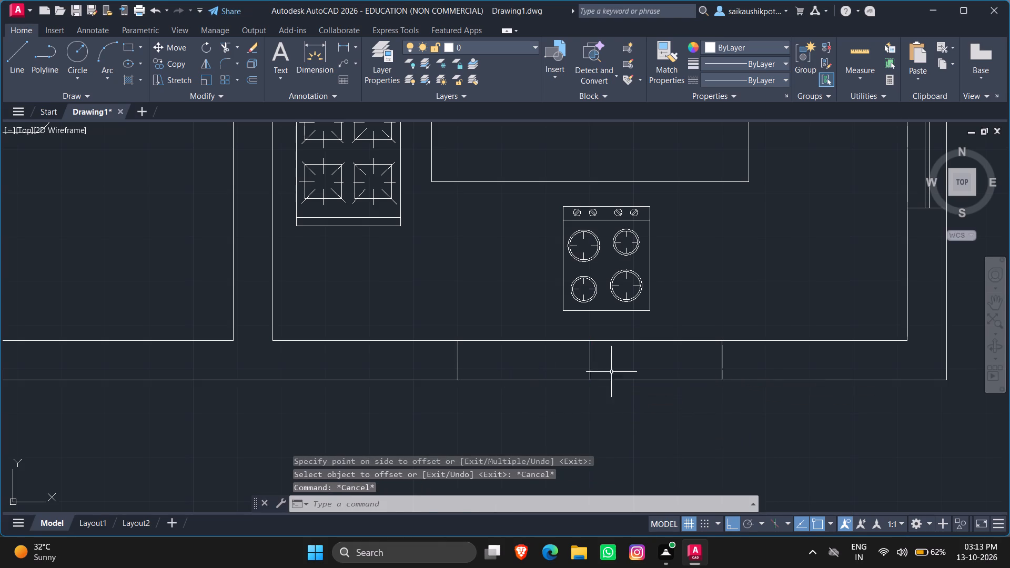
Delete the middle vertical line between the two end lines of the kitchen's bottom window.
{"action": "left_click_drag", "start_coordinate": [616, 363], "coordinate": [601, 365]}
{"action": "left_click", "coordinate": [569, 370]}
{"action": "key", "text": "Delete"}
{"action": "key", "text": "Escape"}
{"action": "key", "text": "Escape"}
{"action": "key", "text": "Escape"}
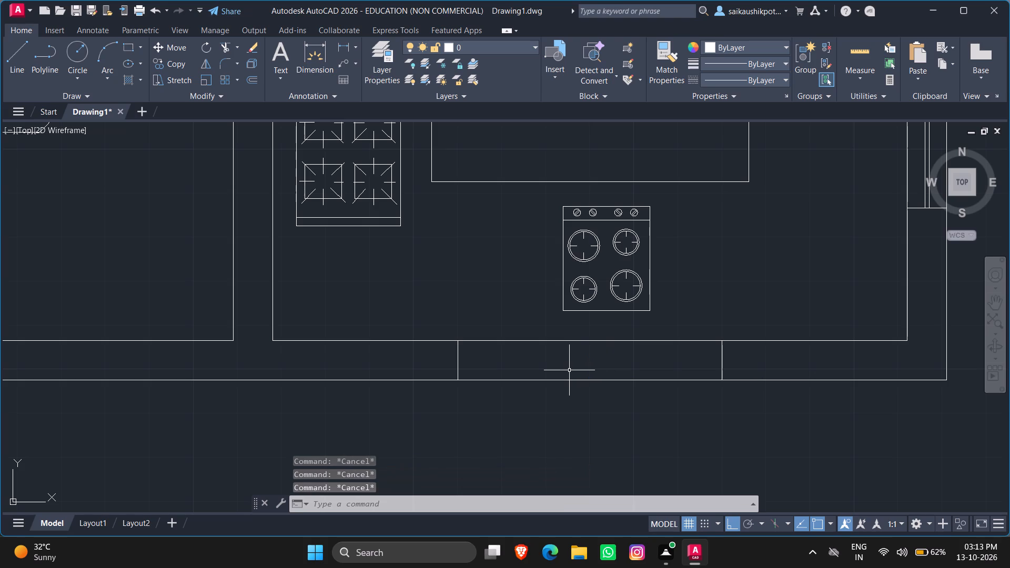
Draw a horizontal centre line between the midpoints of the kitchen bottom window's two end lines.
{"action": "key", "text": "l"}
{"action": "key", "text": "Return"}
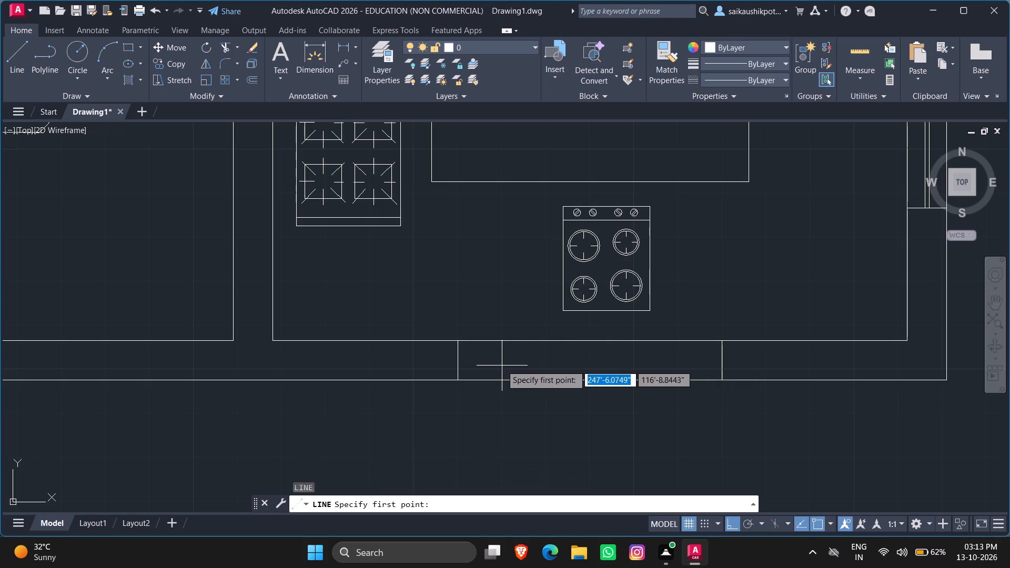
{"action": "left_click", "coordinate": [456, 357]}
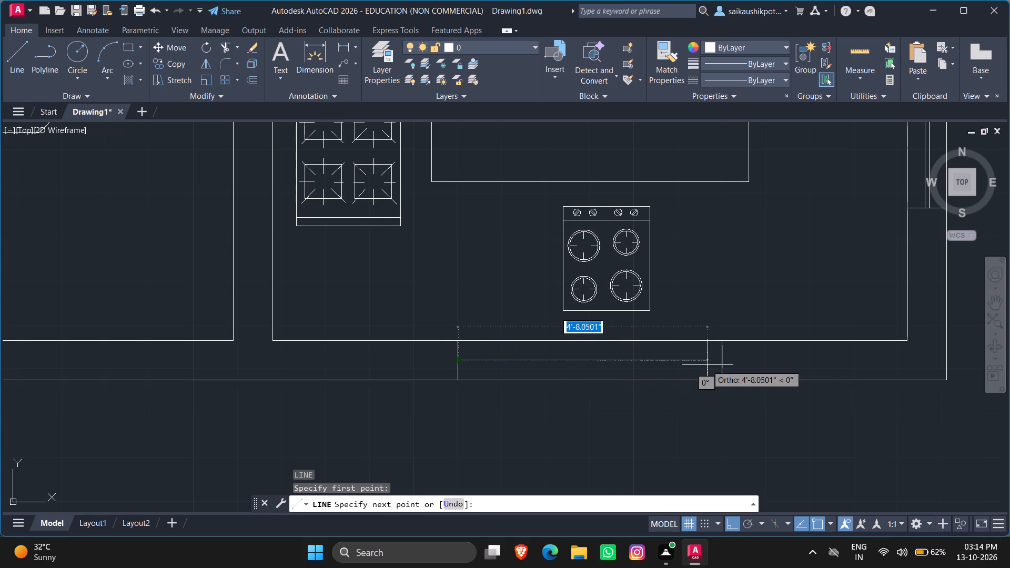
{"action": "left_click", "coordinate": [719, 359]}
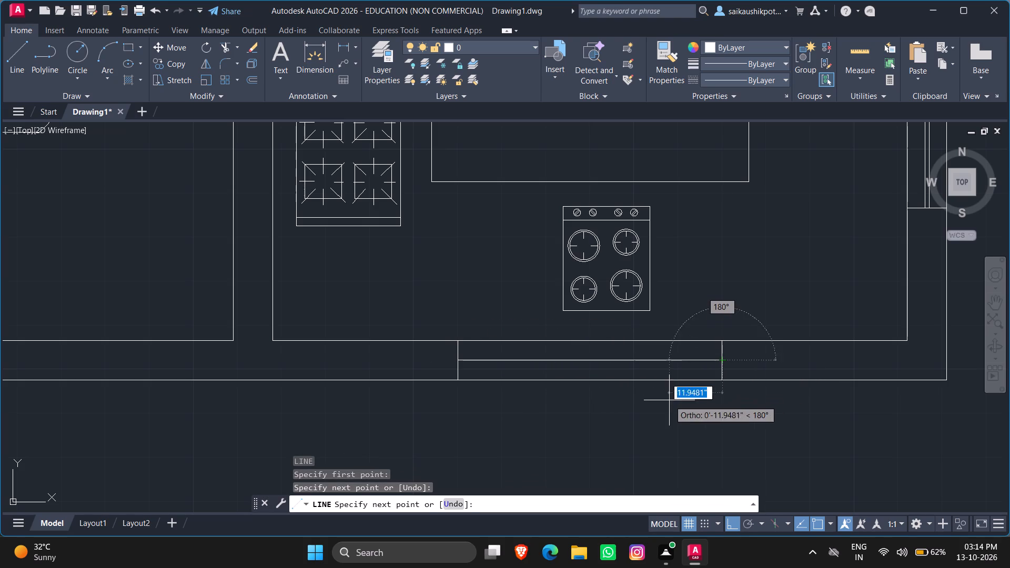
{"action": "key", "text": "Escape"}
Offset the kitchen bottom window's horizontal centre line 0.5" above and below for the glass lines.
{"action": "key", "text": "o"}
{"action": "key", "text": "Return"}
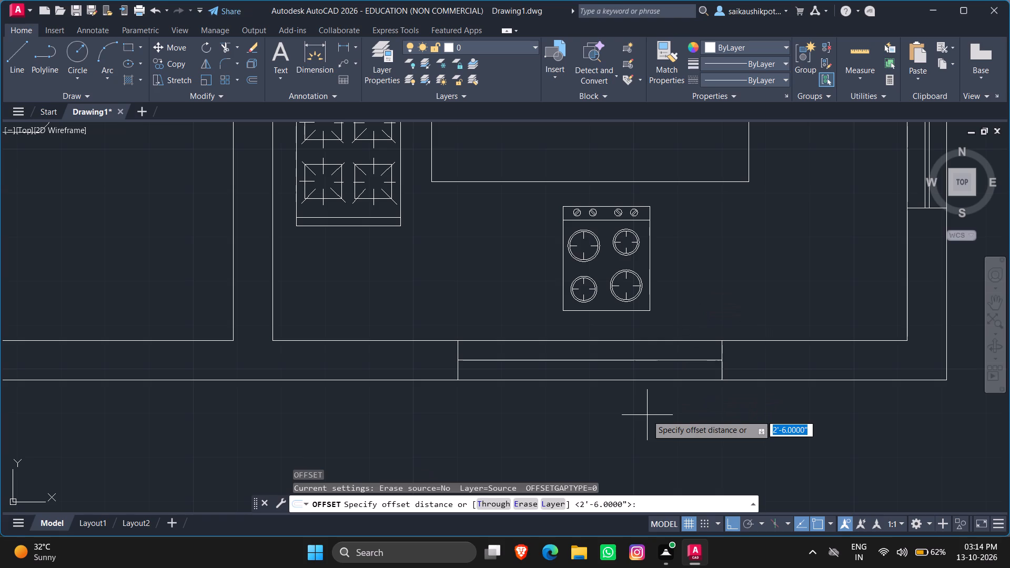
{"action": "type", "text": "0.5\""}
{"action": "key", "text": "Return"}
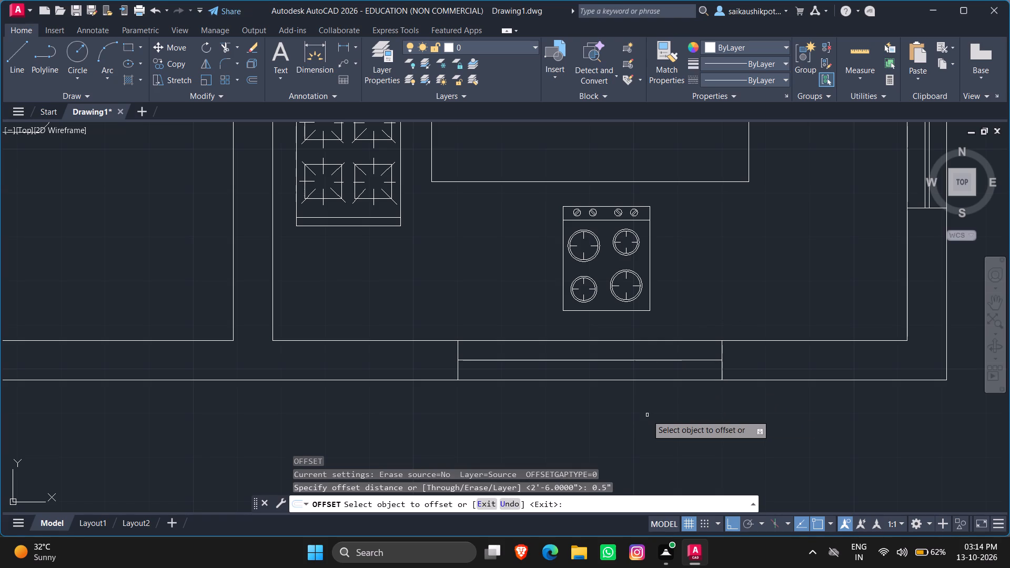
{"action": "left_click", "coordinate": [615, 359]}
{"action": "left_click", "coordinate": [623, 340]}
{"action": "scroll", "coordinate": [612, 368], "scroll_direction": "up", "scroll_amount": 1}
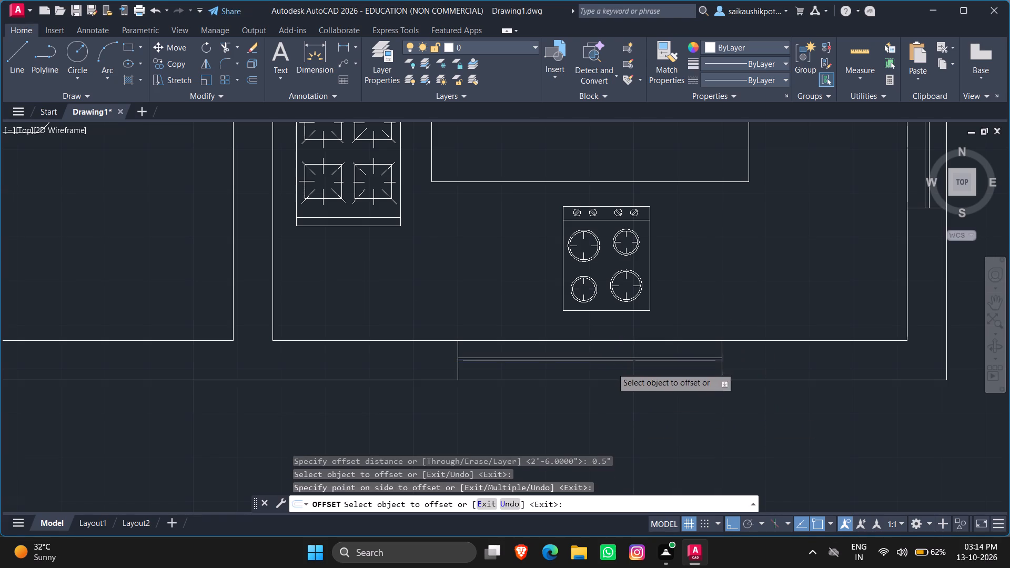
{"action": "scroll", "coordinate": [612, 368], "scroll_direction": "up", "scroll_amount": 1}
{"action": "left_click", "coordinate": [598, 349]}
{"action": "left_click", "coordinate": [601, 390]}
{"action": "key", "text": "Escape"}
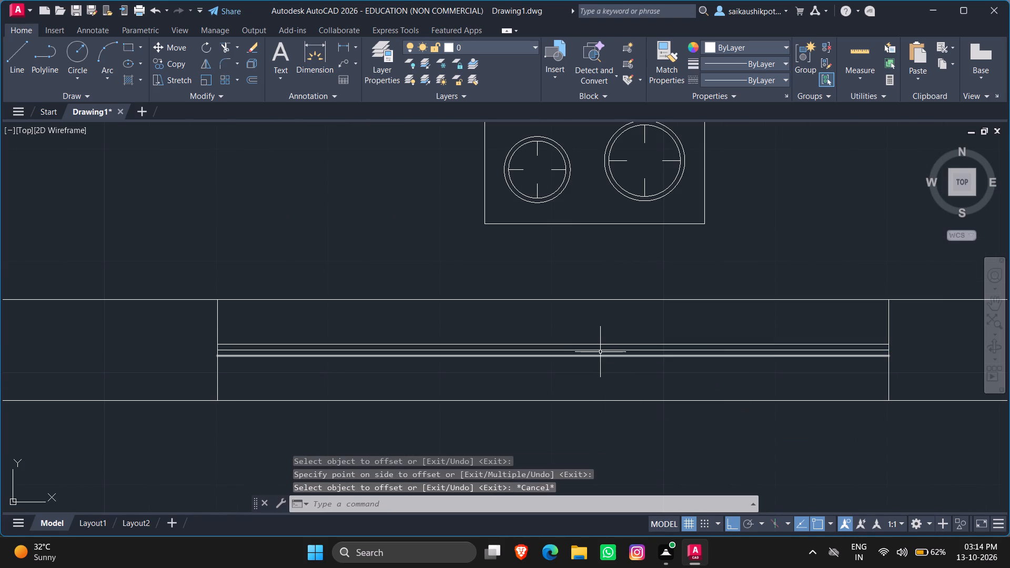
Delete the horizontal centre line between the glass lines of the kitchen's bottom window.
{"action": "left_click", "coordinate": [600, 350]}
{"action": "key", "text": "Delete"}
{"action": "scroll", "coordinate": [560, 338], "scroll_direction": "down", "scroll_amount": 1}
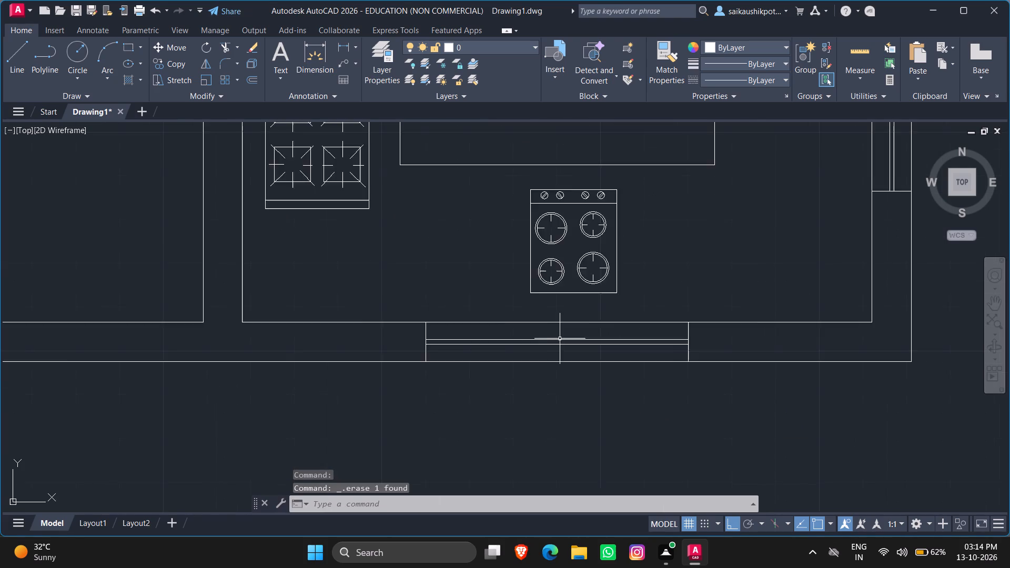
{"action": "scroll", "coordinate": [561, 339], "scroll_direction": "down", "scroll_amount": 2}
{"action": "key", "text": "Escape"}
Draw a vertical line across the dining area's bottom exterior wall, between the dining table and the kitchen partition wall.
{"action": "scroll", "coordinate": [640, 390], "scroll_direction": "down", "scroll_amount": 1}
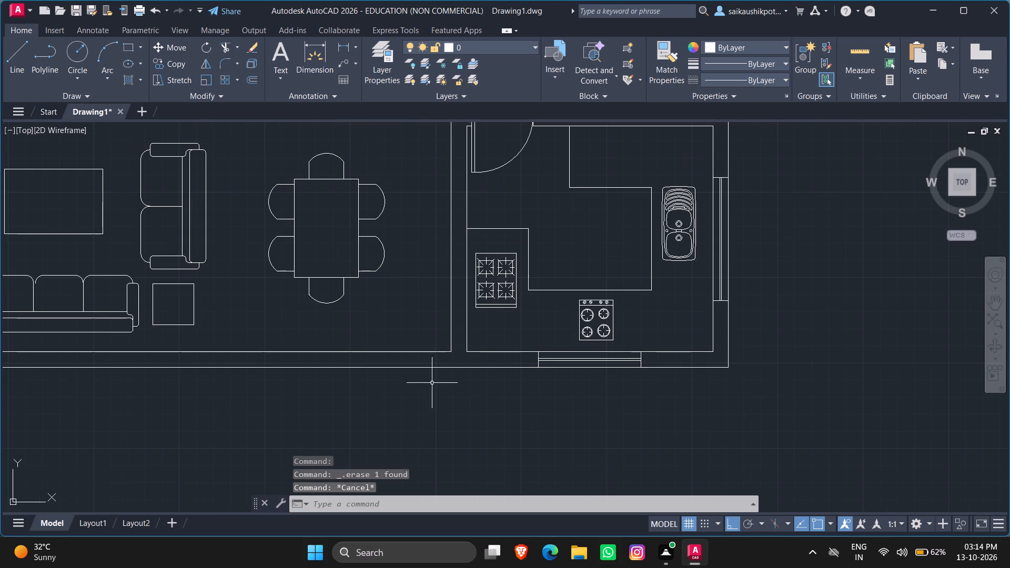
{"action": "scroll", "coordinate": [457, 400], "scroll_direction": "down", "scroll_amount": 2}
{"action": "scroll", "coordinate": [398, 400], "scroll_direction": "up", "scroll_amount": 2}
{"action": "scroll", "coordinate": [451, 379], "scroll_direction": "up", "scroll_amount": 1}
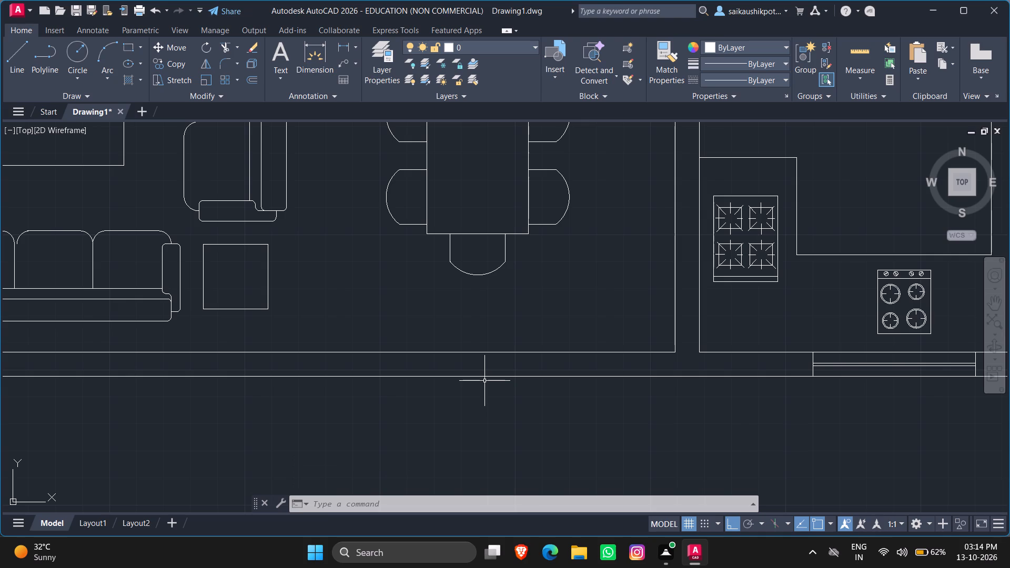
{"action": "key", "text": "l"}
{"action": "key", "text": "Return"}
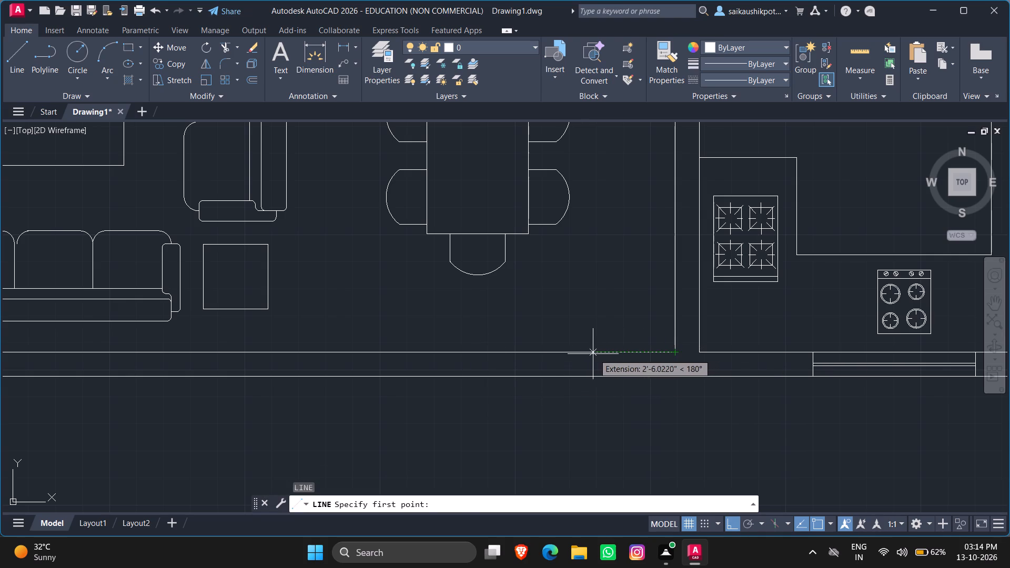
{"action": "left_click", "coordinate": [583, 354]}
{"action": "left_click", "coordinate": [587, 377]}
{"action": "key", "text": "Escape"}
{"action": "key", "text": "Escape"}
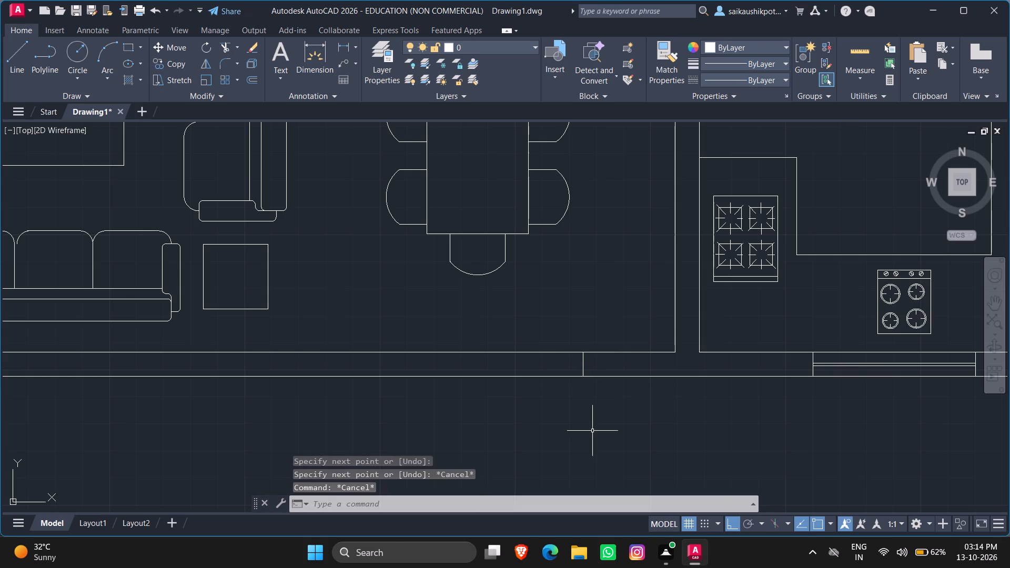
{"action": "key", "text": "Escape"}
{"action": "key", "text": "Escape"}
{"action": "key", "text": "Escape"}
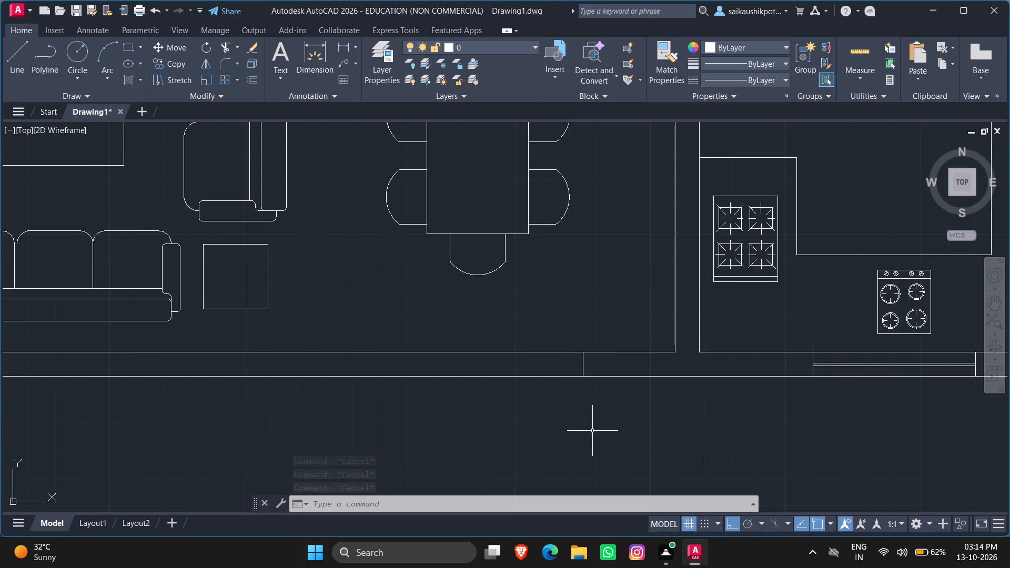
Offset the vertical line across the dining area's bottom wall 6' to the left for the window's other end.
{"action": "key", "text": "o"}
{"action": "key", "text": "Return"}
{"action": "type", "text": "6'"}
{"action": "key", "text": "Return"}
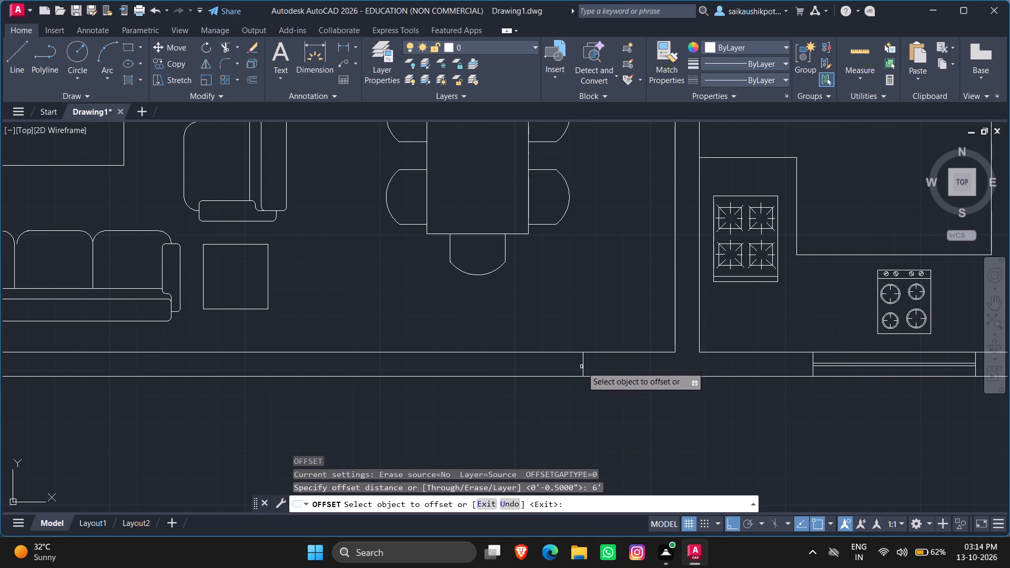
{"action": "left_click", "coordinate": [583, 367]}
{"action": "left_click", "coordinate": [459, 394]}
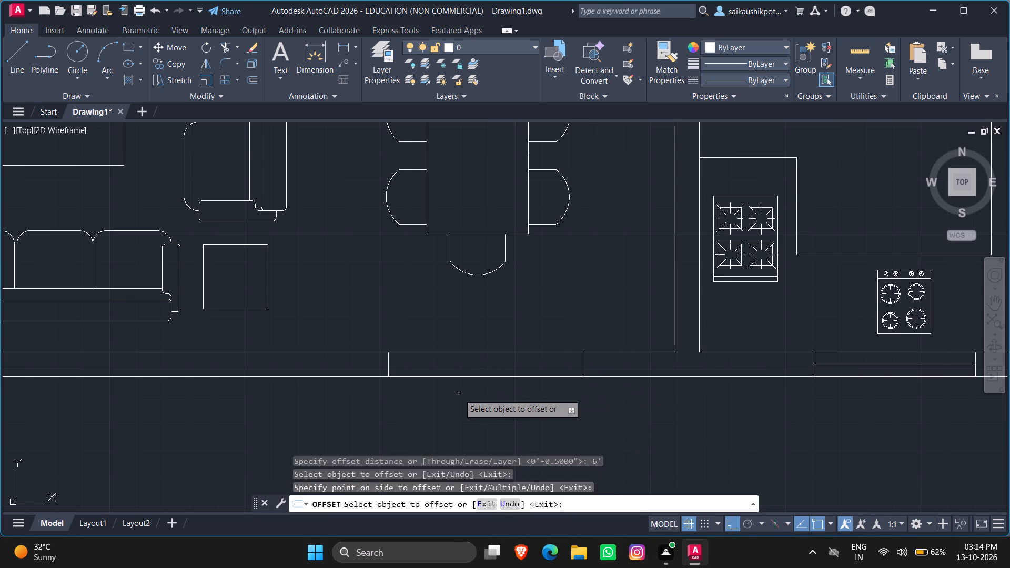
{"action": "key", "text": "Escape"}
{"action": "key", "text": "Escape"}
Offset the dining window's right end line 3' to the left to mark the window's middle.
{"action": "key", "text": "Return"}
{"action": "key", "text": "3"}
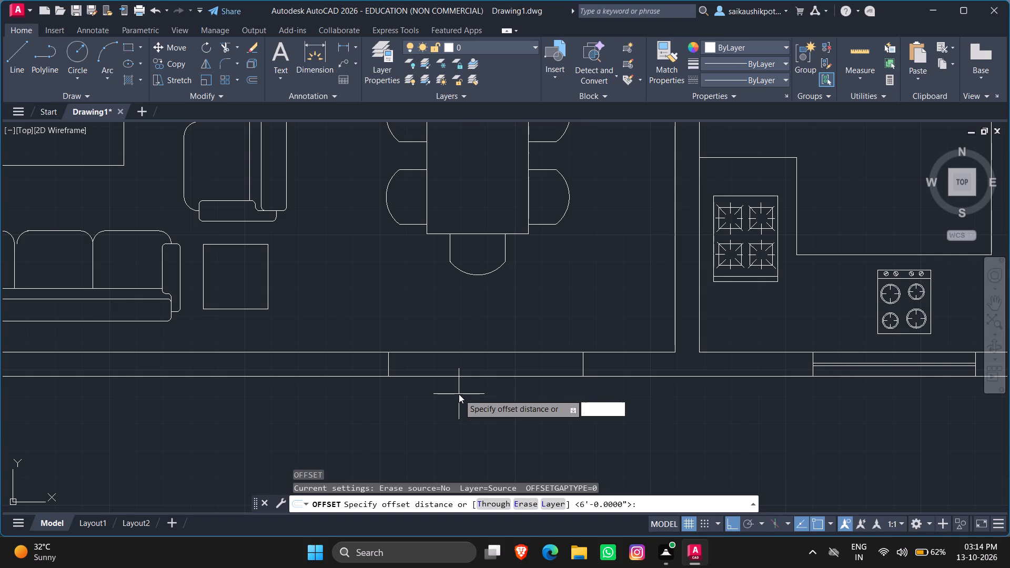
{"action": "key", "text": "apostrophe"}
{"action": "key", "text": "Return"}
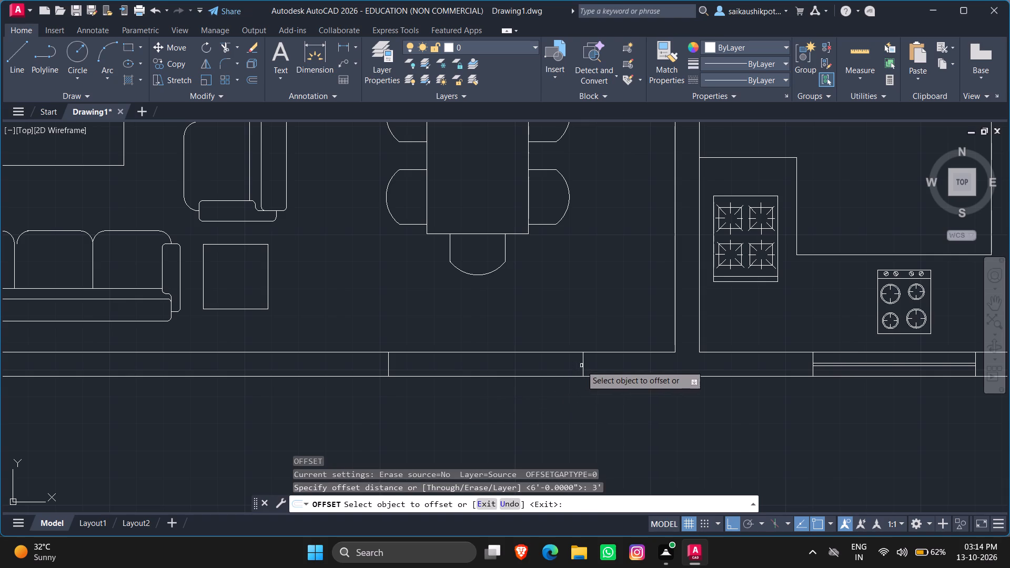
{"action": "left_click", "coordinate": [583, 367]}
{"action": "left_click", "coordinate": [497, 390]}
{"action": "key", "text": "Escape"}
{"action": "key", "text": "Escape"}
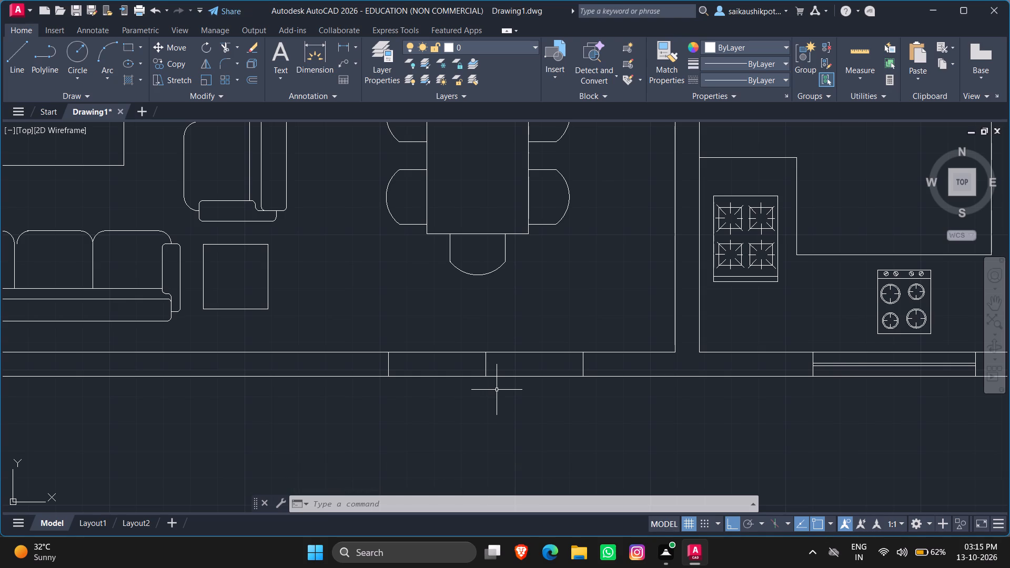
Draw a horizontal centre line between the two end lines of the dining area's bottom-wall opening, at mid-wall thickness.
{"action": "scroll", "coordinate": [503, 383], "scroll_direction": "up", "scroll_amount": 2}
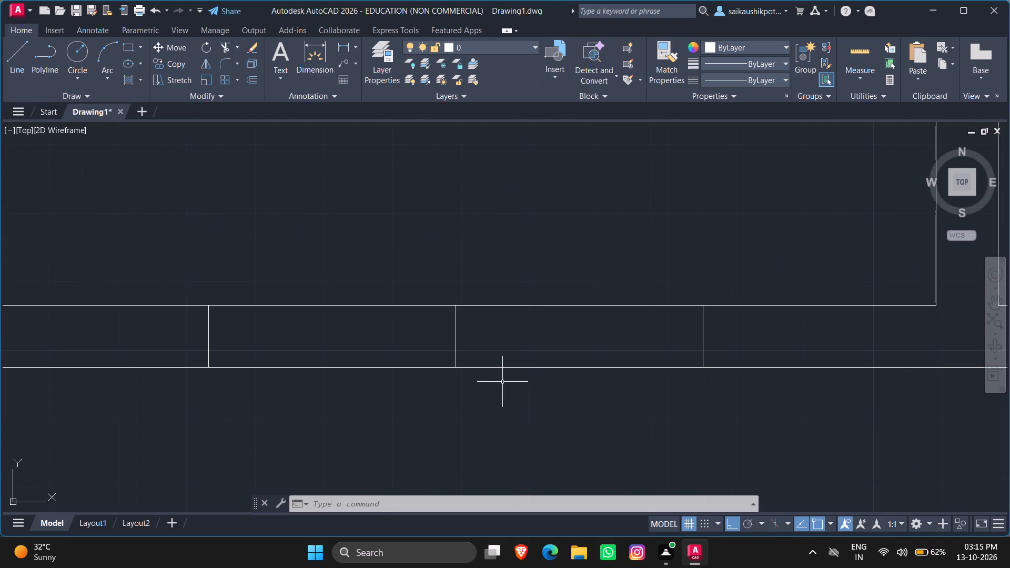
{"action": "key", "text": "l"}
{"action": "key", "text": "Return"}
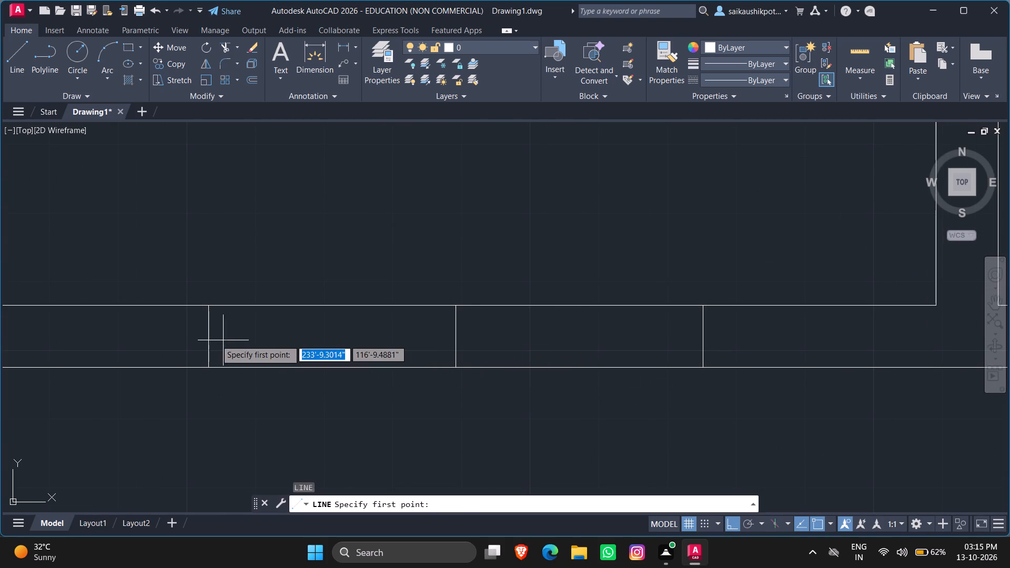
{"action": "left_click", "coordinate": [209, 339]}
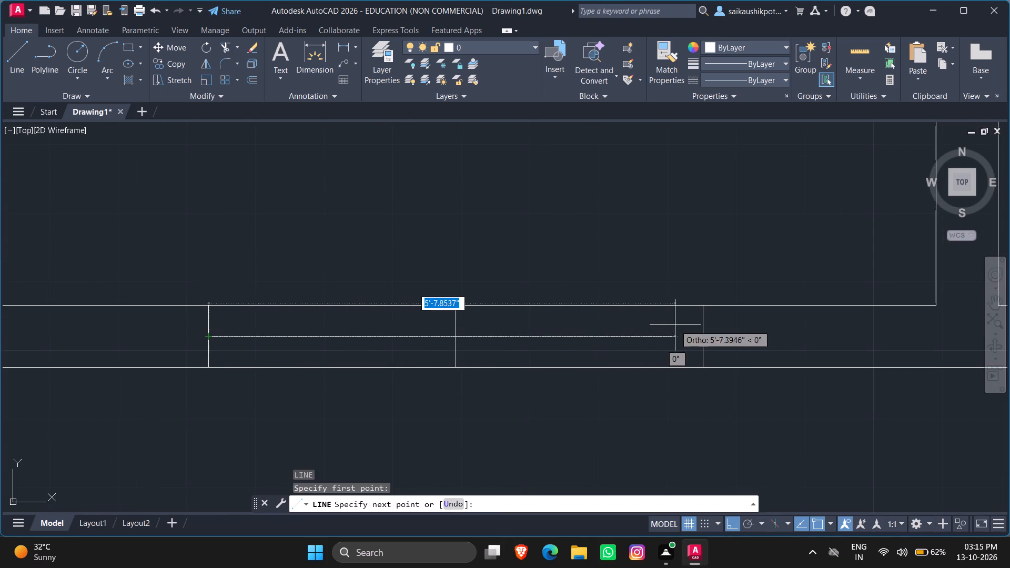
{"action": "left_click", "coordinate": [705, 335]}
{"action": "key", "text": "Escape"}
{"action": "key", "text": "Escape"}
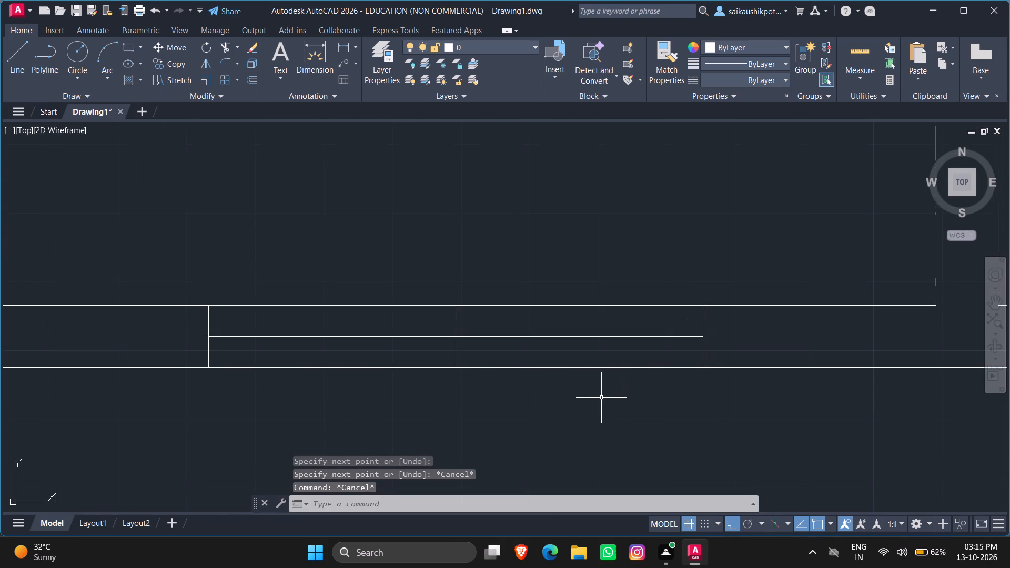
Offset the dining opening's horizontal centre line 1" to both sides, above and below.
{"action": "key", "text": "o"}
{"action": "key", "text": "Return"}
{"action": "key", "text": "0"}
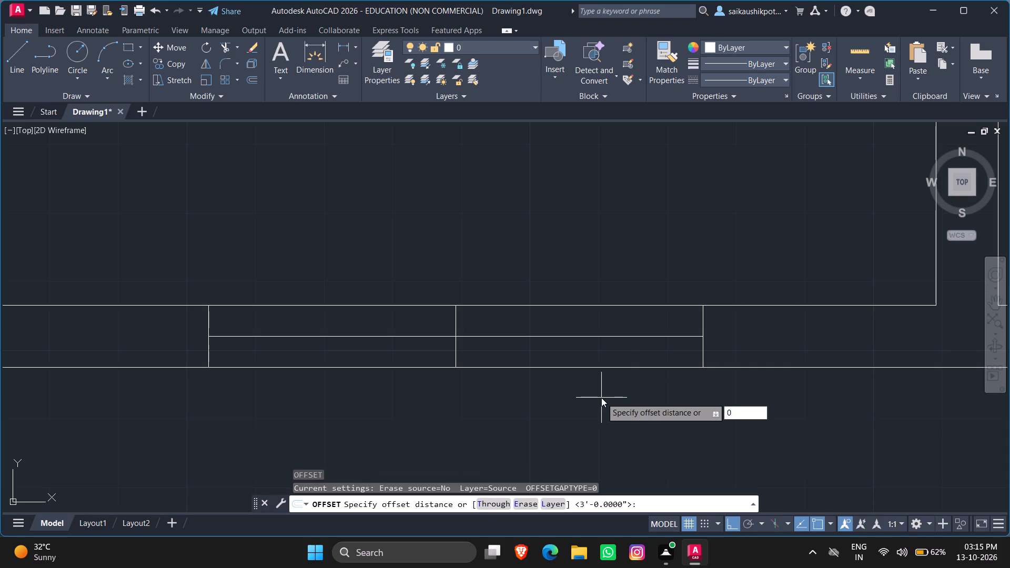
{"action": "key", "text": "BackSpace"}
{"action": "key", "text": "BackSpace"}
{"action": "key", "text": "BackSpace"}
{"action": "key", "text": "BackSpace"}
{"action": "key", "text": "1"}
{"action": "key", "text": "shift+quotedbl"}
{"action": "key", "text": "Return"}
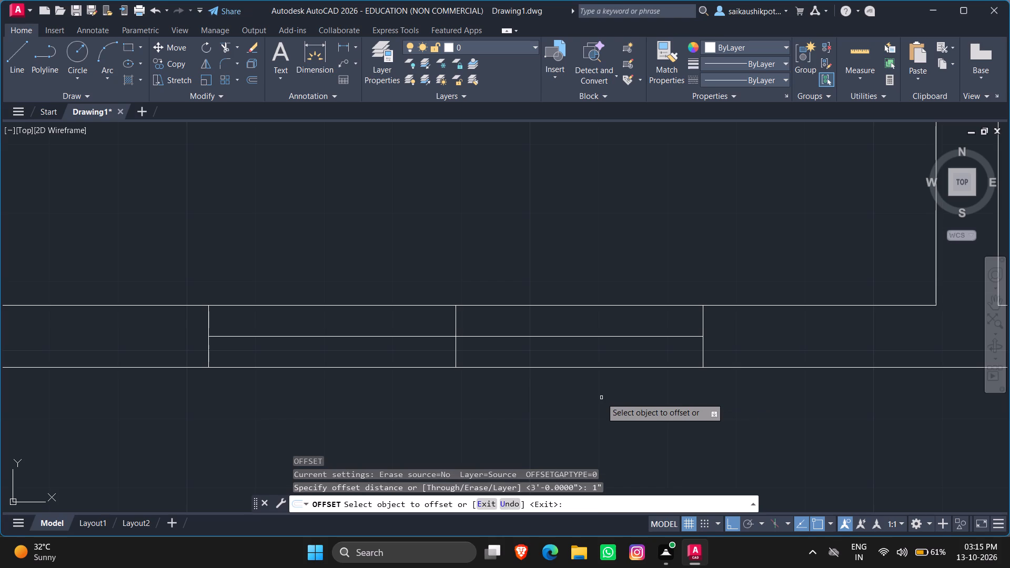
{"action": "left_click", "coordinate": [551, 333]}
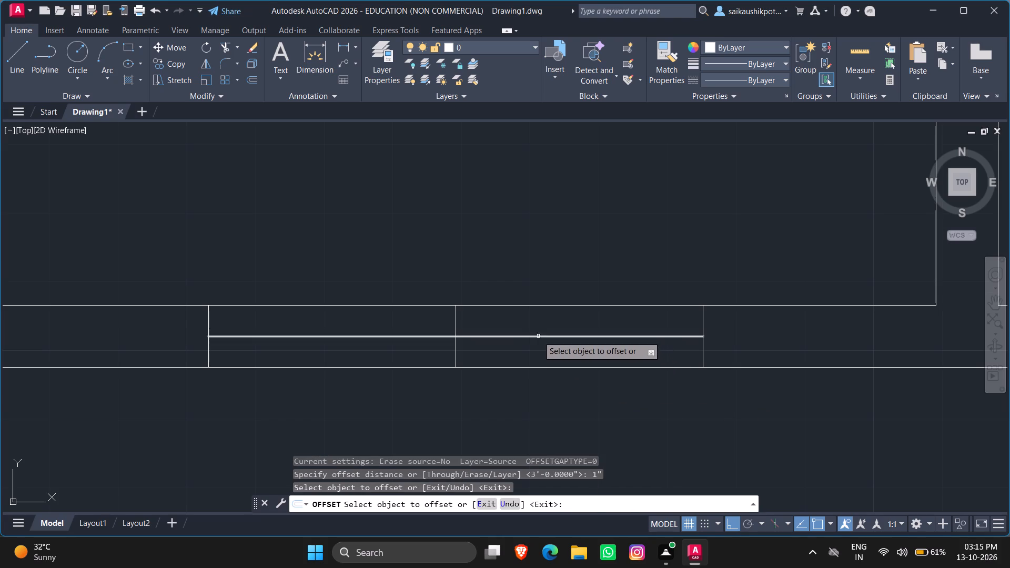
{"action": "left_click", "coordinate": [538, 336]}
{"action": "left_click", "coordinate": [537, 327]}
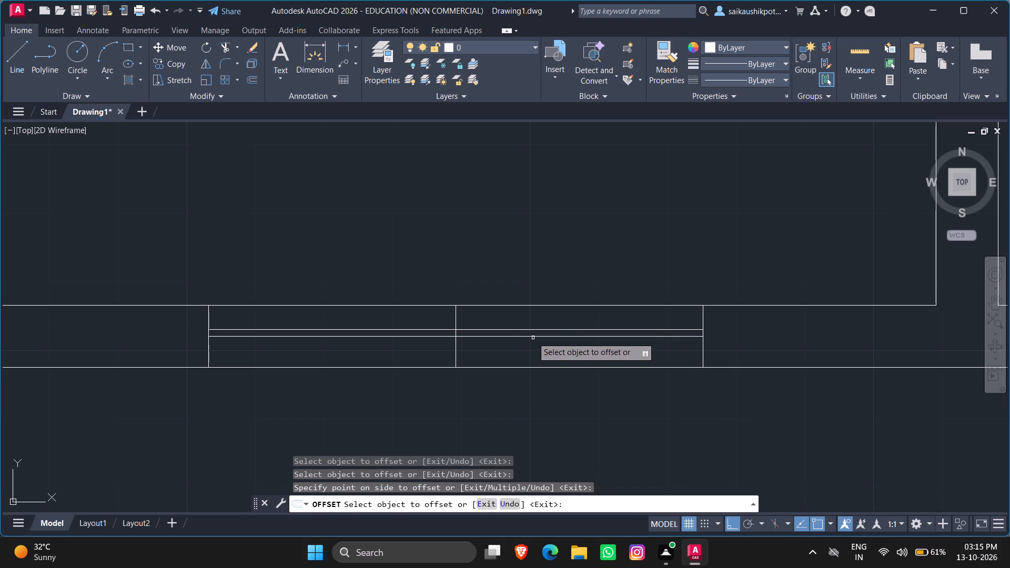
{"action": "left_click", "coordinate": [532, 336]}
{"action": "left_click", "coordinate": [532, 356]}
{"action": "key", "text": "Escape"}
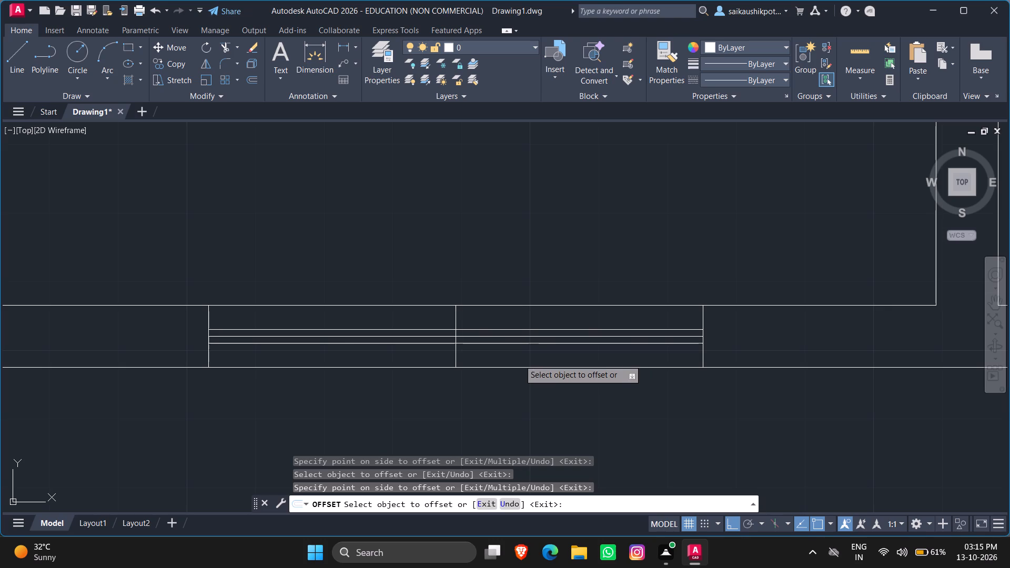
{"action": "key", "text": "Escape"}
{"action": "key", "text": "Escape"}
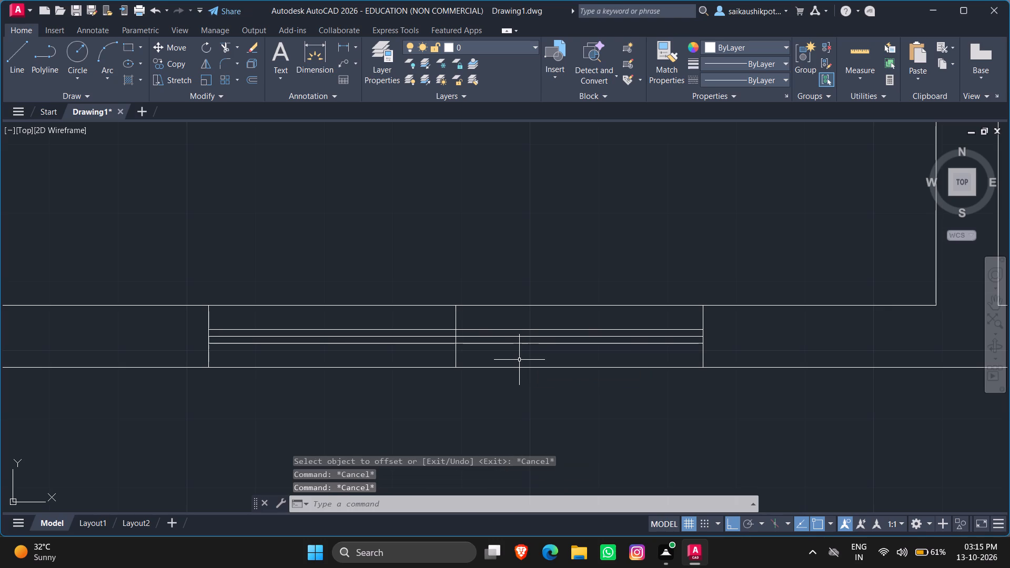
Trim the lower offset line's left half, the upper offset line's right half, and the middle vertical line beyond the panels, leaving two staggered sliding panels.
{"action": "type", "text": "TR"}
{"action": "key", "text": "Return"}
{"action": "key", "text": "Return"}
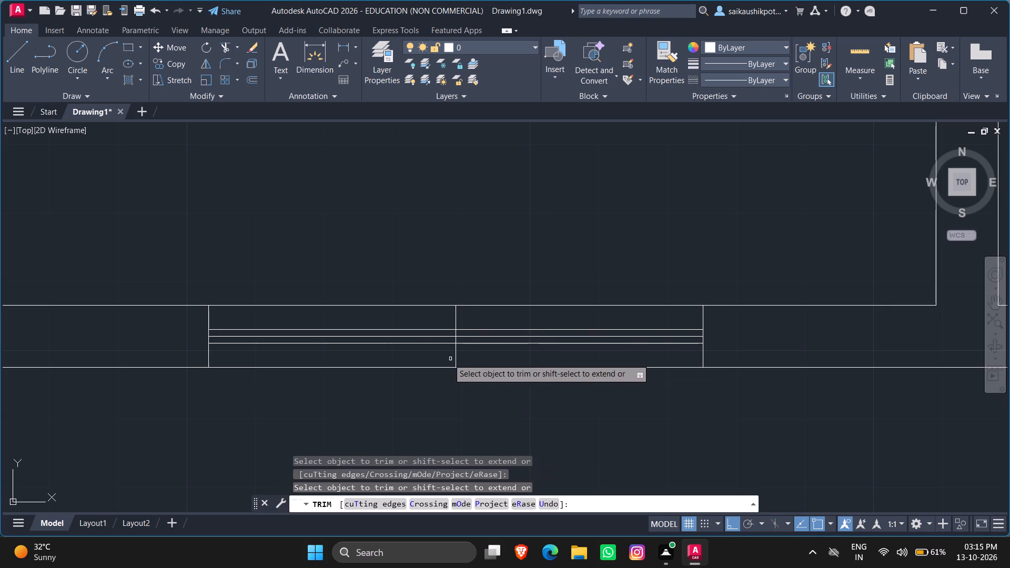
{"action": "left_click", "coordinate": [423, 343]}
{"action": "left_click", "coordinate": [471, 328]}
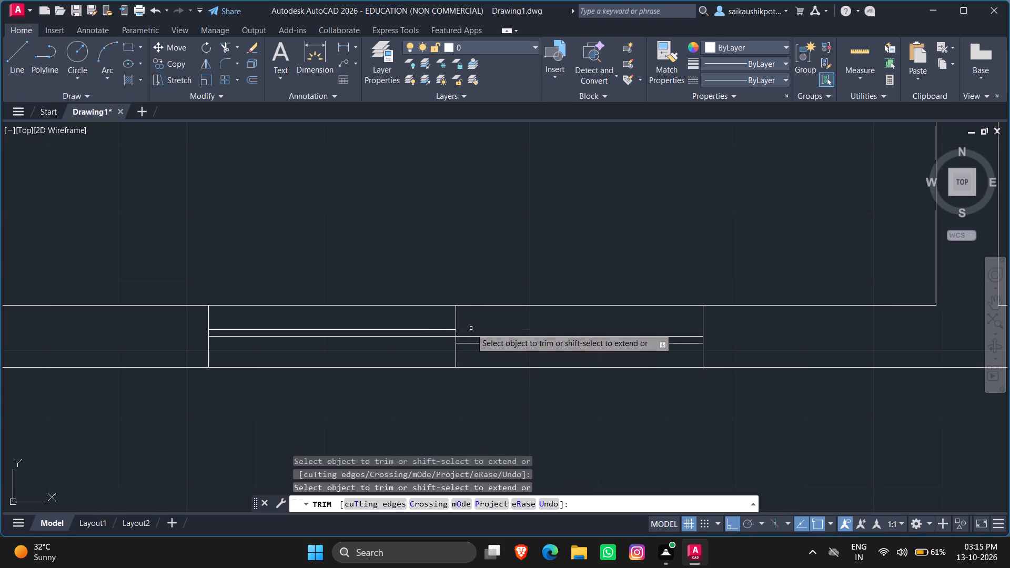
{"action": "left_click", "coordinate": [457, 320]}
{"action": "left_click", "coordinate": [457, 351]}
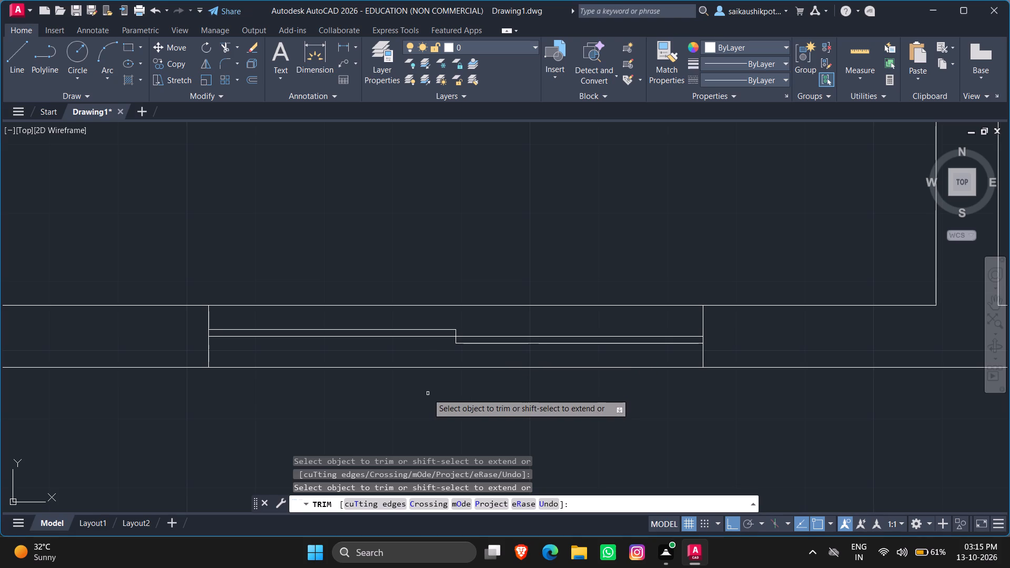
Trim the inner and outer wall lines across the dining area's sliding-panel opening.
{"action": "left_click", "coordinate": [467, 320]}
{"action": "left_click", "coordinate": [463, 293]}
{"action": "left_click", "coordinate": [456, 367]}
{"action": "left_click", "coordinate": [455, 384]}
{"action": "scroll", "coordinate": [455, 384], "scroll_direction": "down", "scroll_amount": 1}
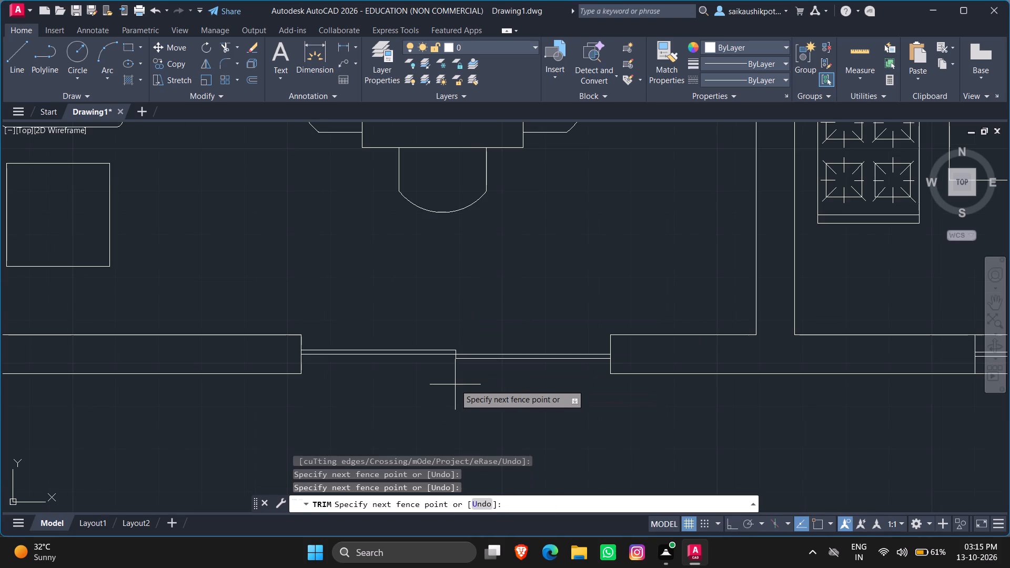
{"action": "key", "text": "Escape"}
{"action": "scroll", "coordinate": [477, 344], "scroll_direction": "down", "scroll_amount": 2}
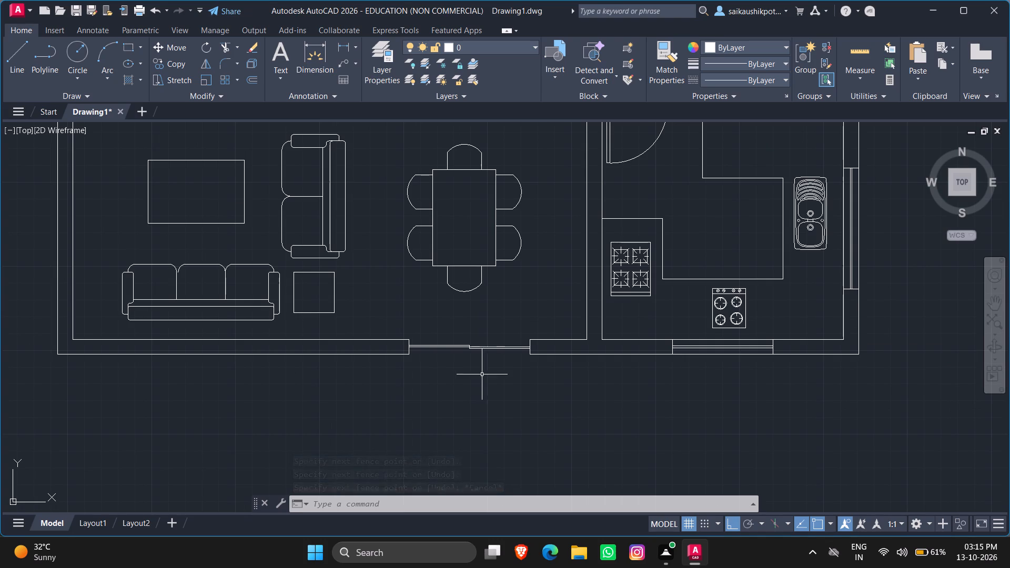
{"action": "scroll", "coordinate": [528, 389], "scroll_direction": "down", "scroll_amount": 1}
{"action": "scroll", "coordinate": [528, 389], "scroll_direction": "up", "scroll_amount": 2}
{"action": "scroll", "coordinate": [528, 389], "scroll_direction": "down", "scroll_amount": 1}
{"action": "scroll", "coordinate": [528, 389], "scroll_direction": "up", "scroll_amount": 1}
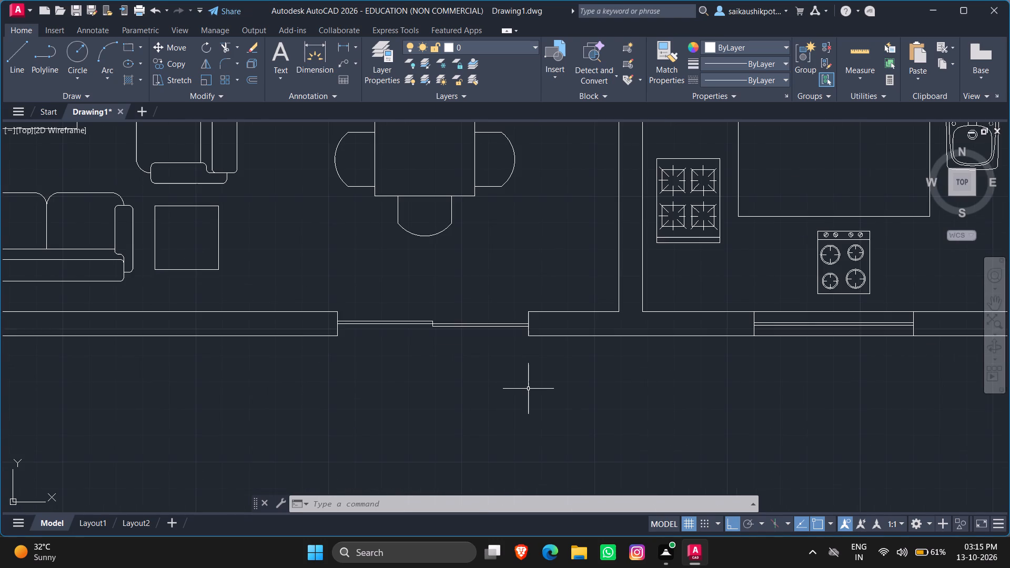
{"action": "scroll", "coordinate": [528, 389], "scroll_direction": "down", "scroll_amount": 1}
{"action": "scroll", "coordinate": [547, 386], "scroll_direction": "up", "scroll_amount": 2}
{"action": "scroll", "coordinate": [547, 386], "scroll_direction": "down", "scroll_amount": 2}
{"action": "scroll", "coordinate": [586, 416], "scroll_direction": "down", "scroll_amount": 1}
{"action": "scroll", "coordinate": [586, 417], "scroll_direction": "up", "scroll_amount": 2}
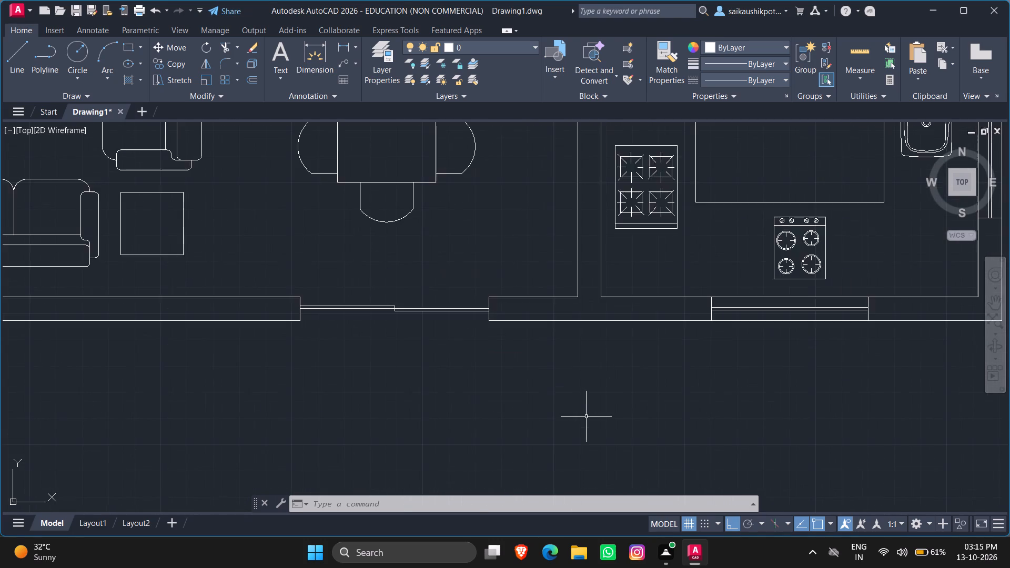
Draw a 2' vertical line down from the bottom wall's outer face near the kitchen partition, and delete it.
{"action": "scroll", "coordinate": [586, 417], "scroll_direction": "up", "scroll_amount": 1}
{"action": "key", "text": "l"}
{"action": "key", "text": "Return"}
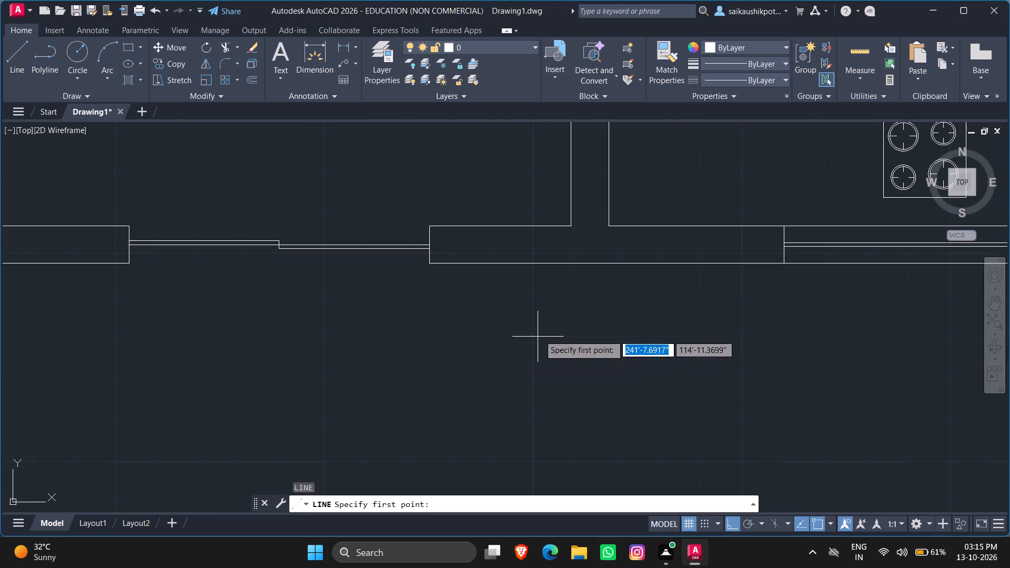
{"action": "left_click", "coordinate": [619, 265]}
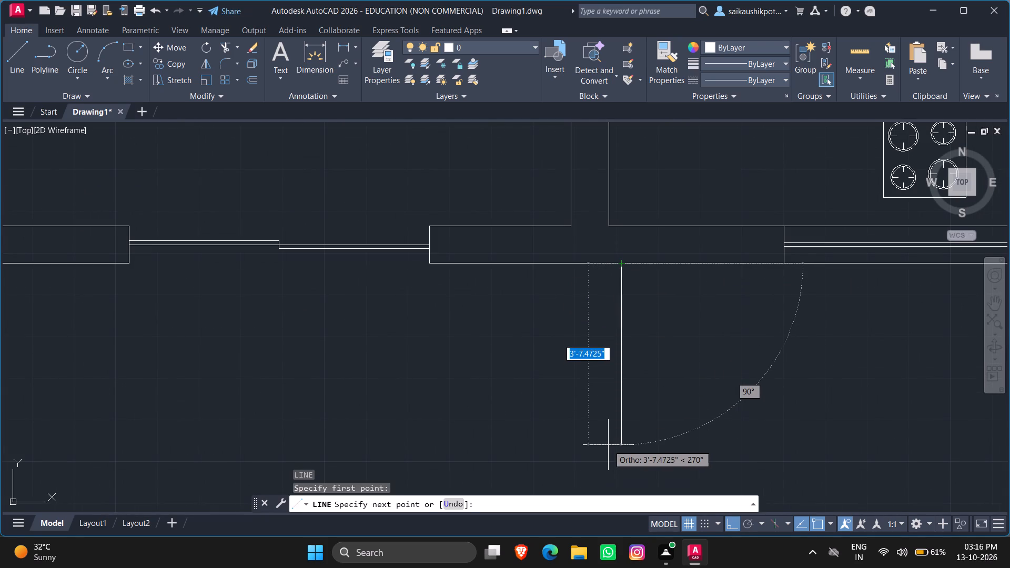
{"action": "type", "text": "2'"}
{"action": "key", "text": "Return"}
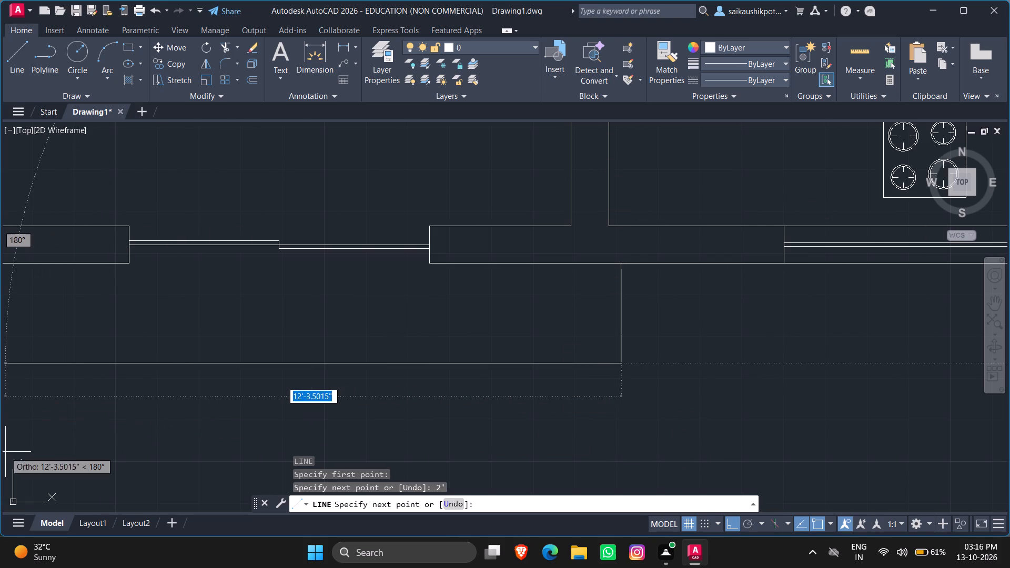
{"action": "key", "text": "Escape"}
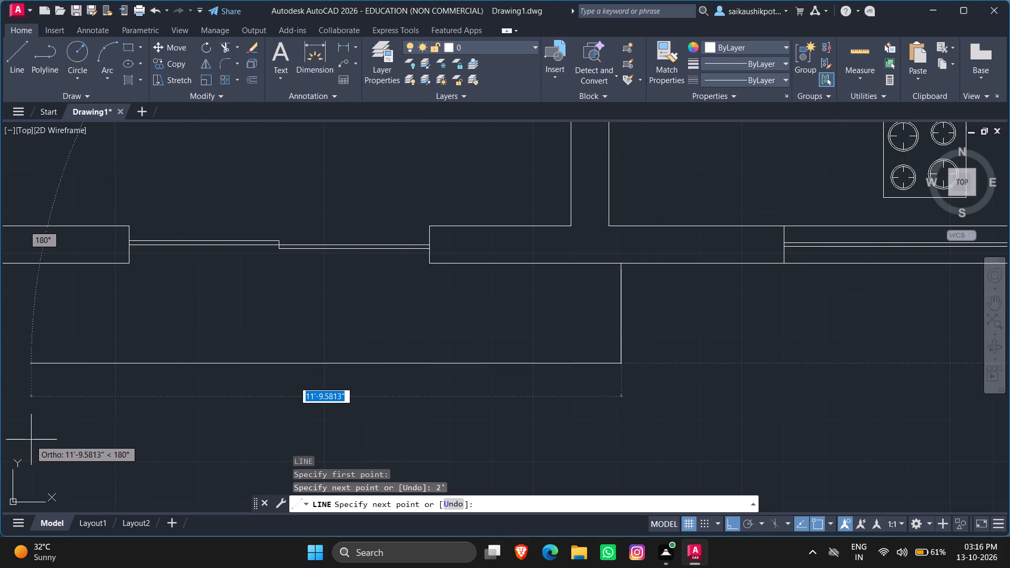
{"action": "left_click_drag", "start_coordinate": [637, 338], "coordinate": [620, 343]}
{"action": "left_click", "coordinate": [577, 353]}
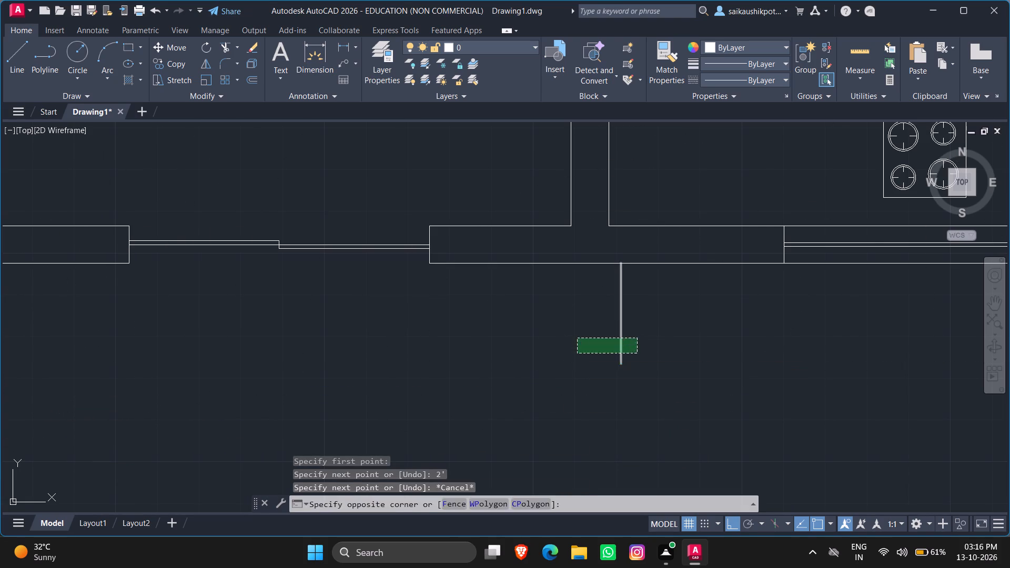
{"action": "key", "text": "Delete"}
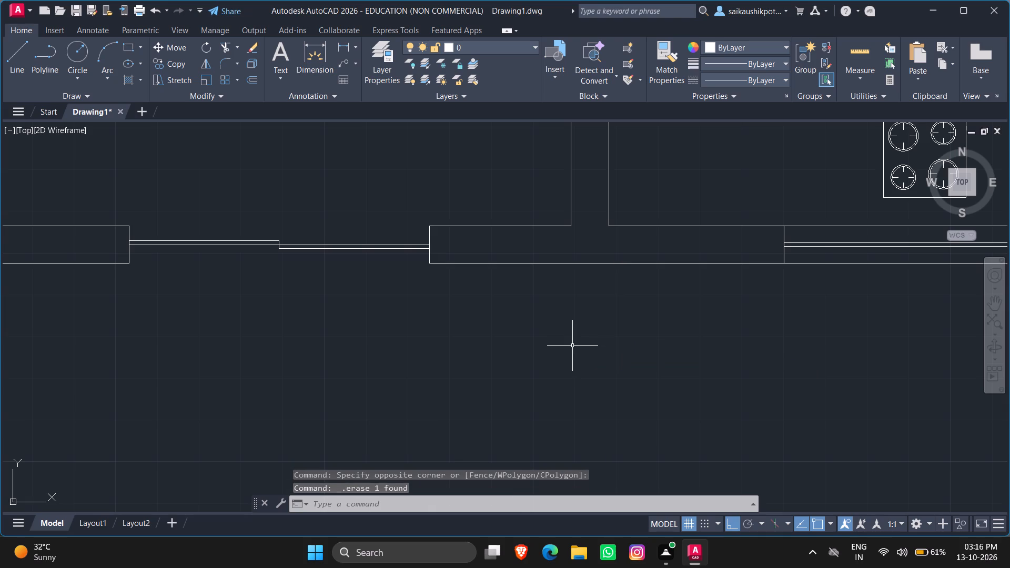
Draw a three-sided rectangular outline outside the dining area's sliding opening, 3' deep and about 12.5' wide, ending on the wall's outer face.
{"action": "key", "text": "l"}
{"action": "key", "text": "Return"}
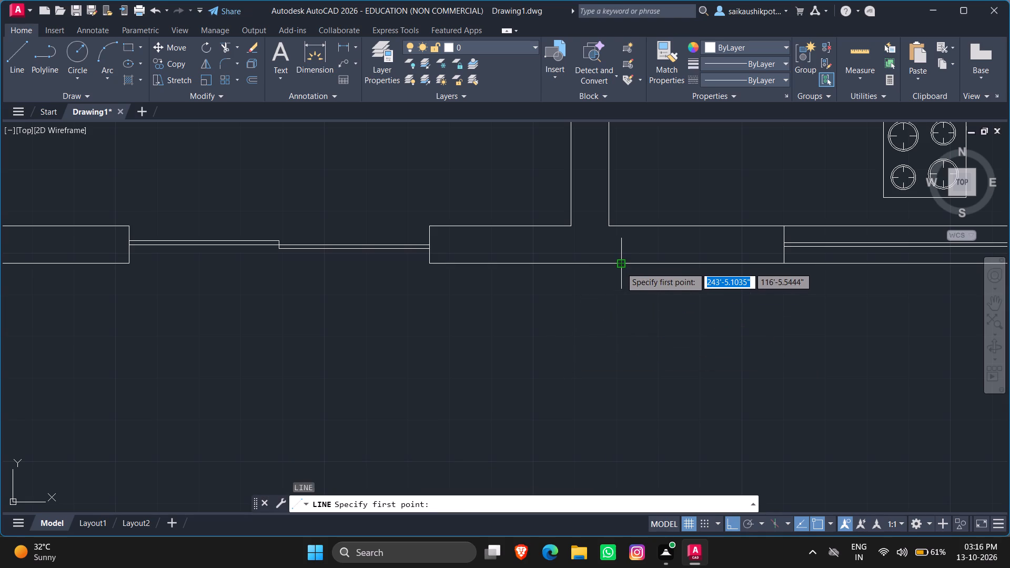
{"action": "left_click", "coordinate": [621, 263]}
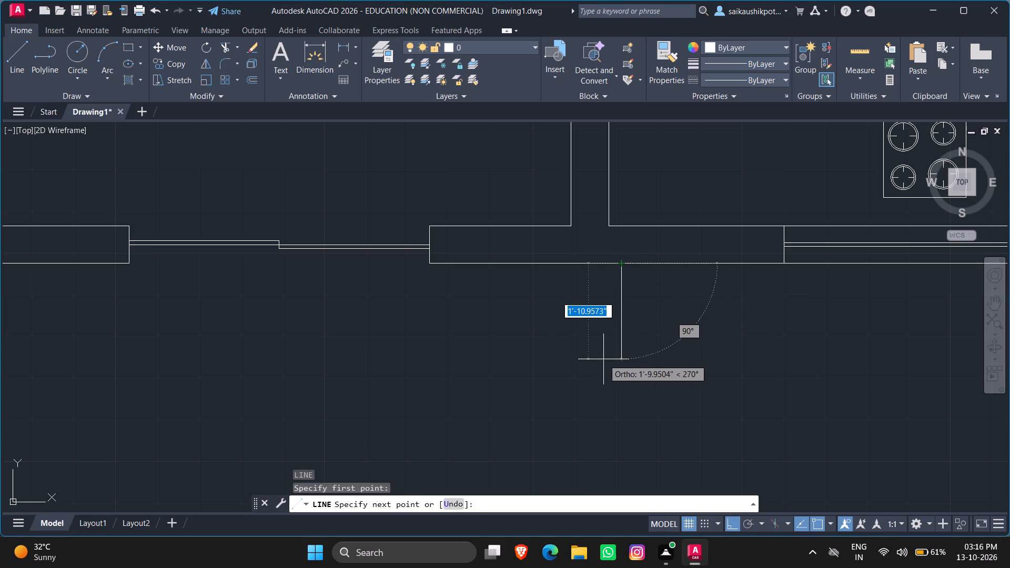
{"action": "type", "text": "3'"}
{"action": "key", "text": "Return"}
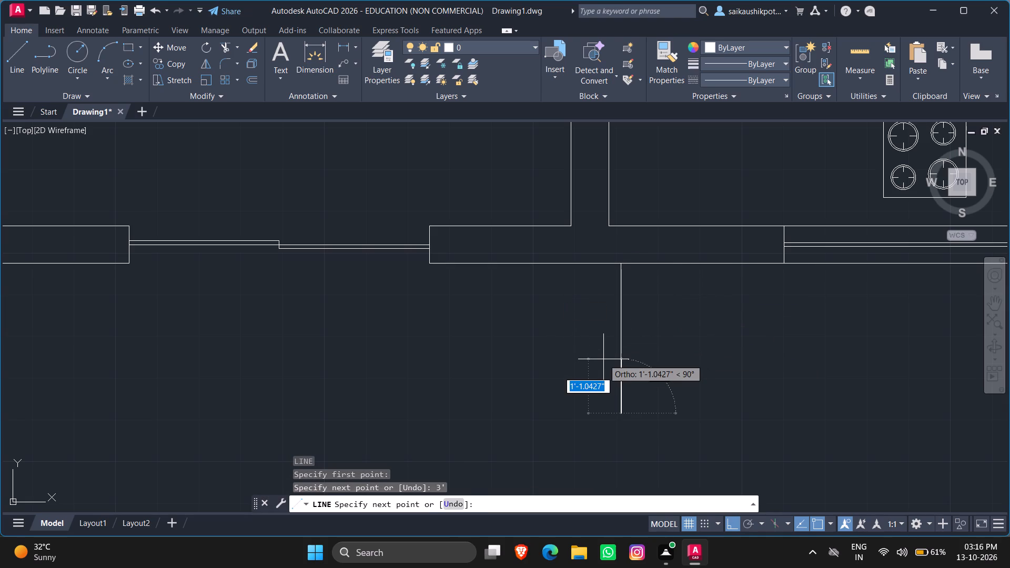
{"action": "scroll", "coordinate": [297, 378], "scroll_direction": "down", "scroll_amount": 3}
{"action": "scroll", "coordinate": [242, 360], "scroll_direction": "up", "scroll_amount": 2}
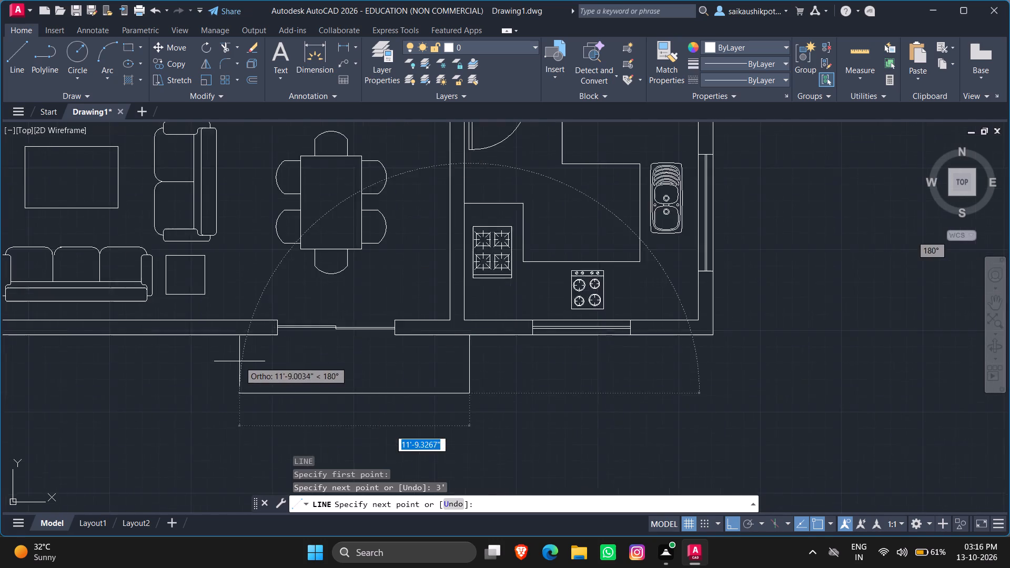
{"action": "scroll", "coordinate": [227, 376], "scroll_direction": "up", "scroll_amount": 1}
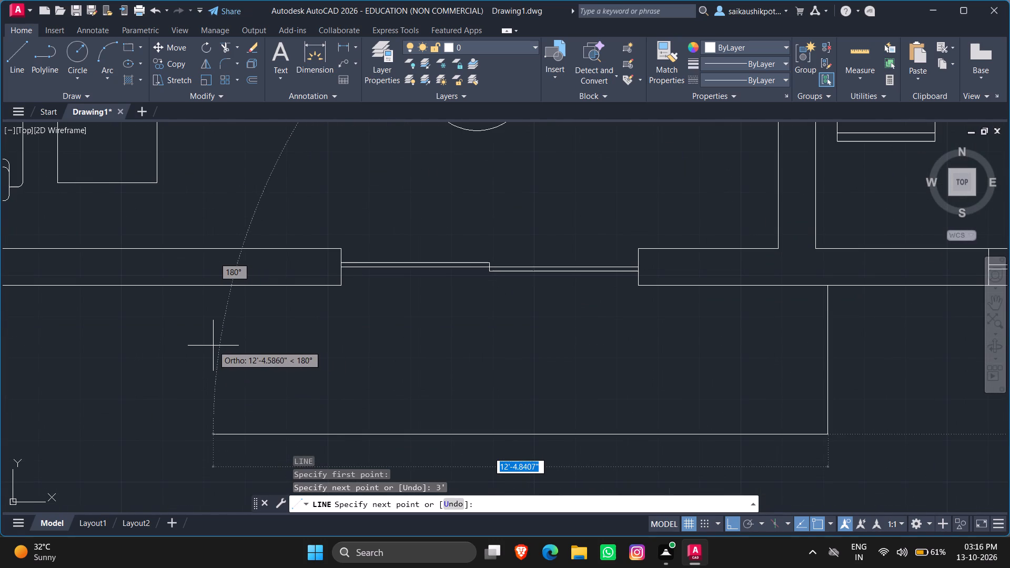
{"action": "left_click", "coordinate": [207, 343]}
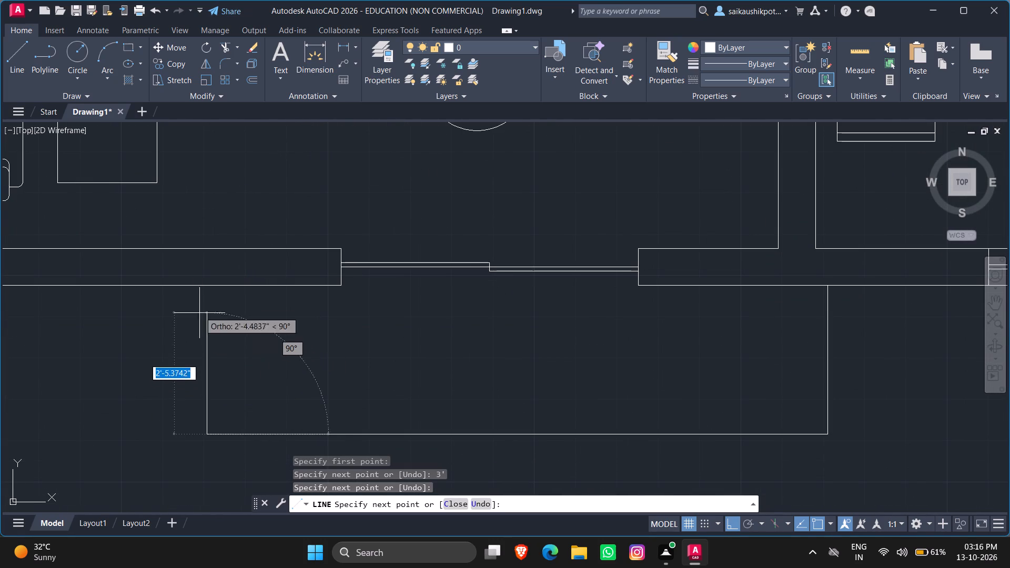
{"action": "left_click", "coordinate": [206, 283]}
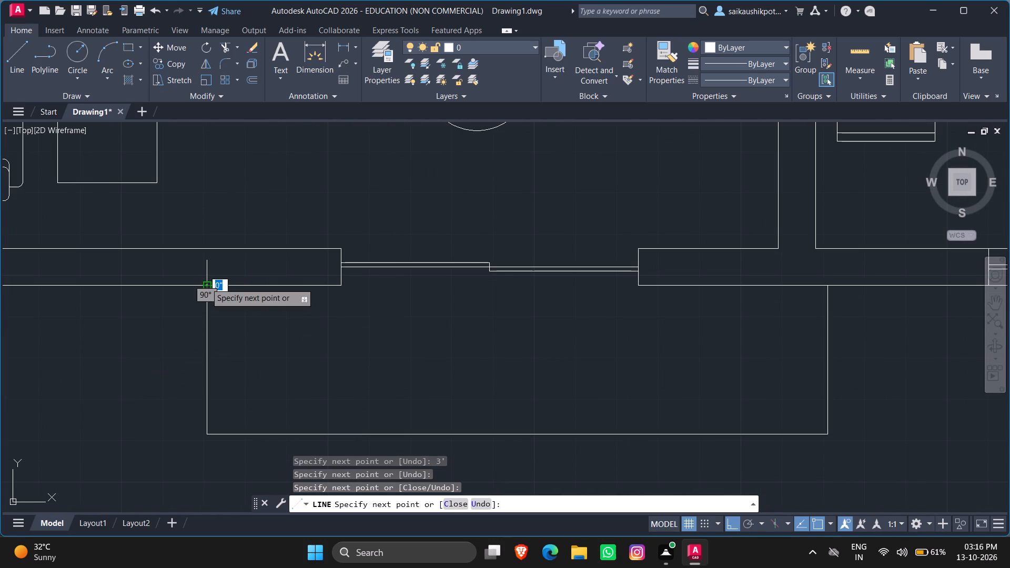
{"action": "key", "text": "Escape"}
{"action": "key", "text": "Escape"}
{"action": "scroll", "coordinate": [260, 352], "scroll_direction": "down", "scroll_amount": 2}
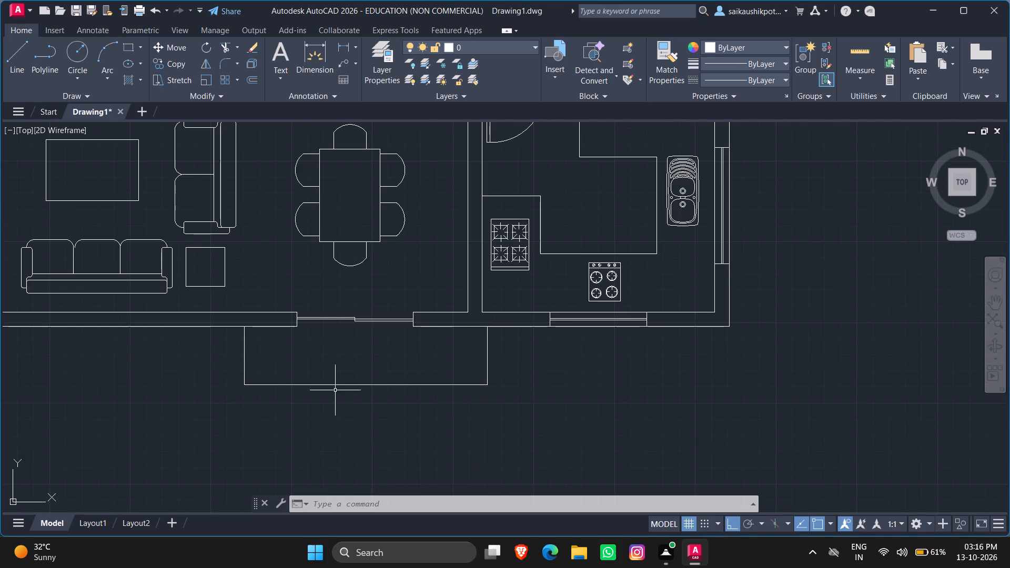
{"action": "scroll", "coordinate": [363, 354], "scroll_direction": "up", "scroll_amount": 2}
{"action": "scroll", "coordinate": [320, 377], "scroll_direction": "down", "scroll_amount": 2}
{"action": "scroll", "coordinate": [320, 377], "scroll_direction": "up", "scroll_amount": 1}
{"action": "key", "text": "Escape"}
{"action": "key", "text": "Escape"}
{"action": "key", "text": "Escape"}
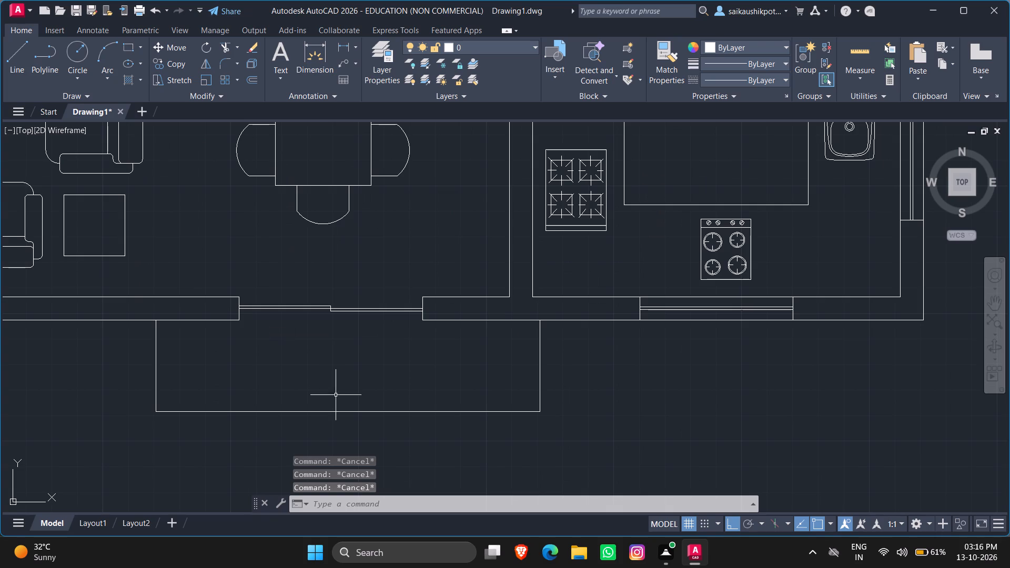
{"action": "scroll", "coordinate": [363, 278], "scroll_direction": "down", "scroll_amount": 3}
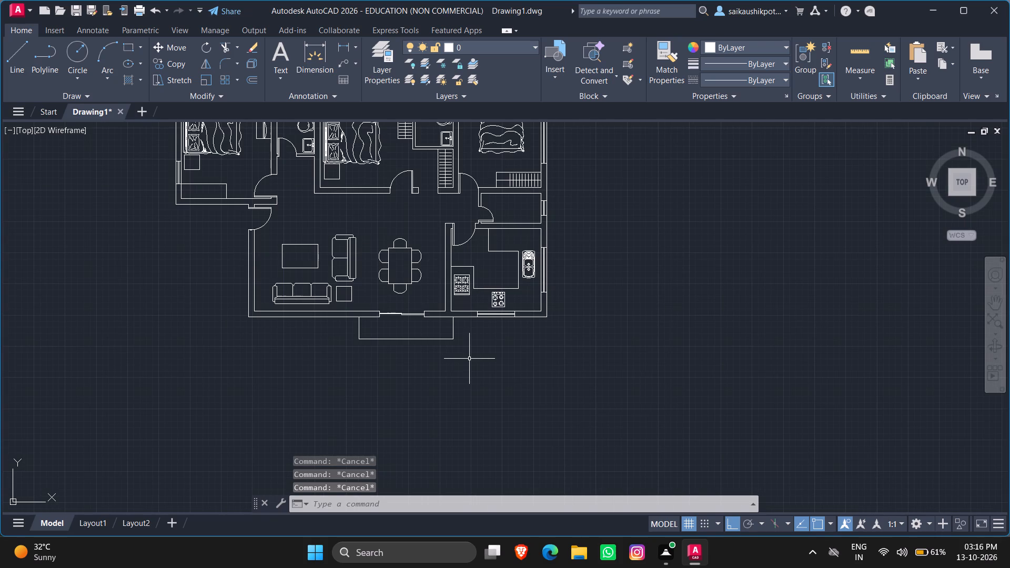
Draw a vertical line across the living room's bottom wall, below the three-seat sofa, from inner to outer face.
{"action": "scroll", "coordinate": [262, 313], "scroll_direction": "up", "scroll_amount": 2}
{"action": "key", "text": "Escape"}
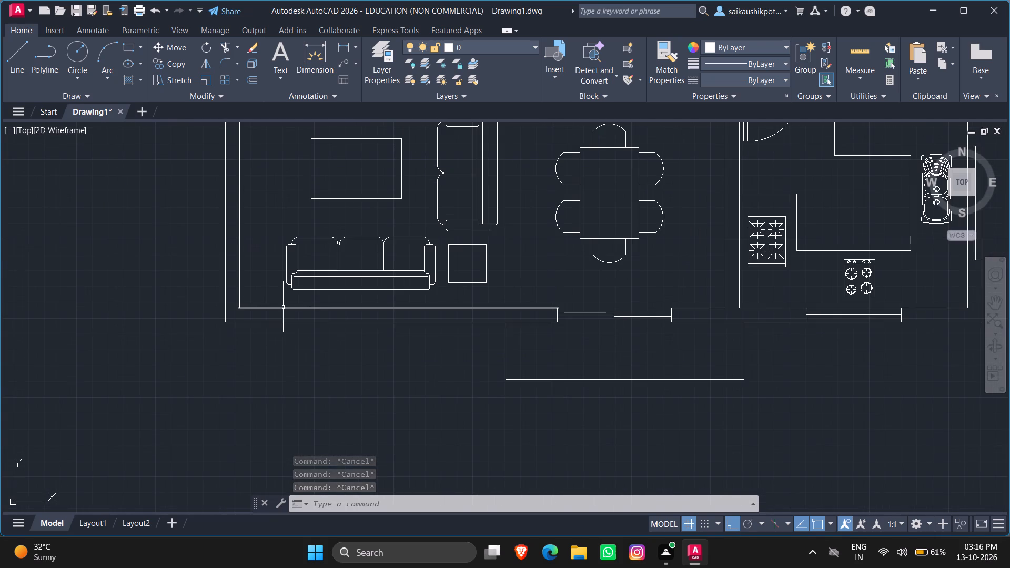
{"action": "key", "text": "Escape"}
{"action": "key", "text": "Escape"}
{"action": "key", "text": "Escape"}
{"action": "key", "text": "Escape"}
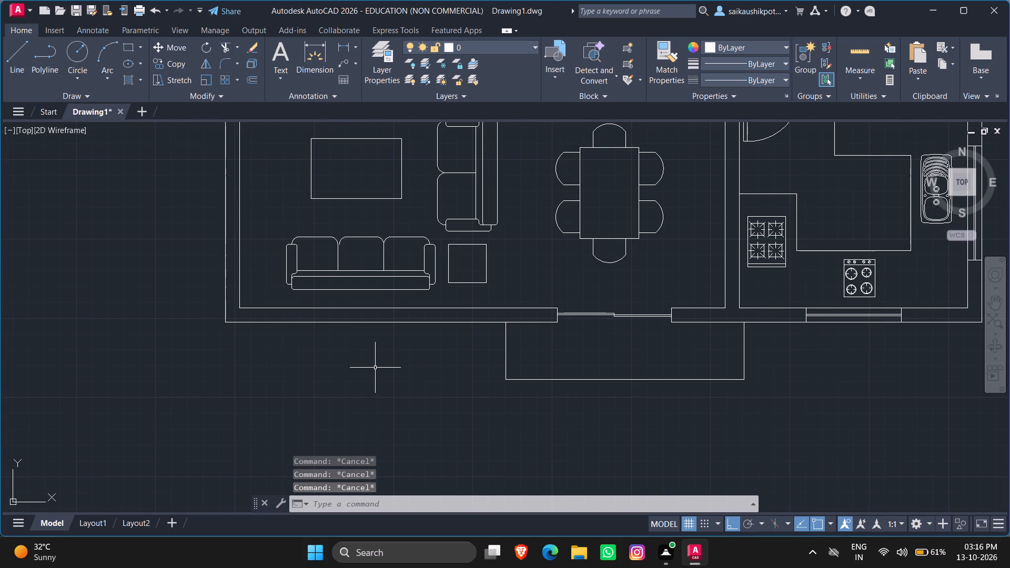
{"action": "key", "text": "l"}
{"action": "key", "text": "Return"}
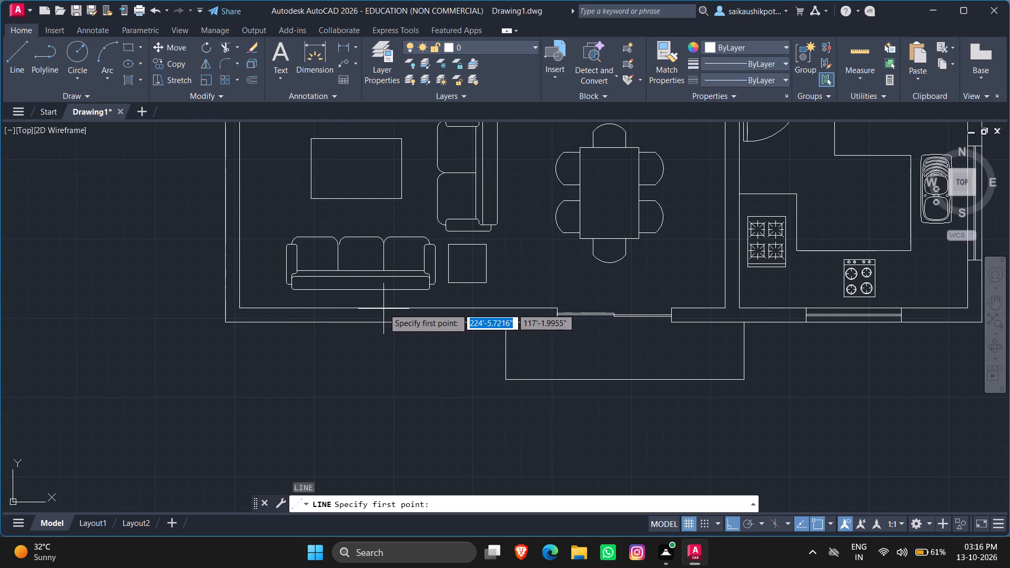
{"action": "left_click", "coordinate": [401, 305]}
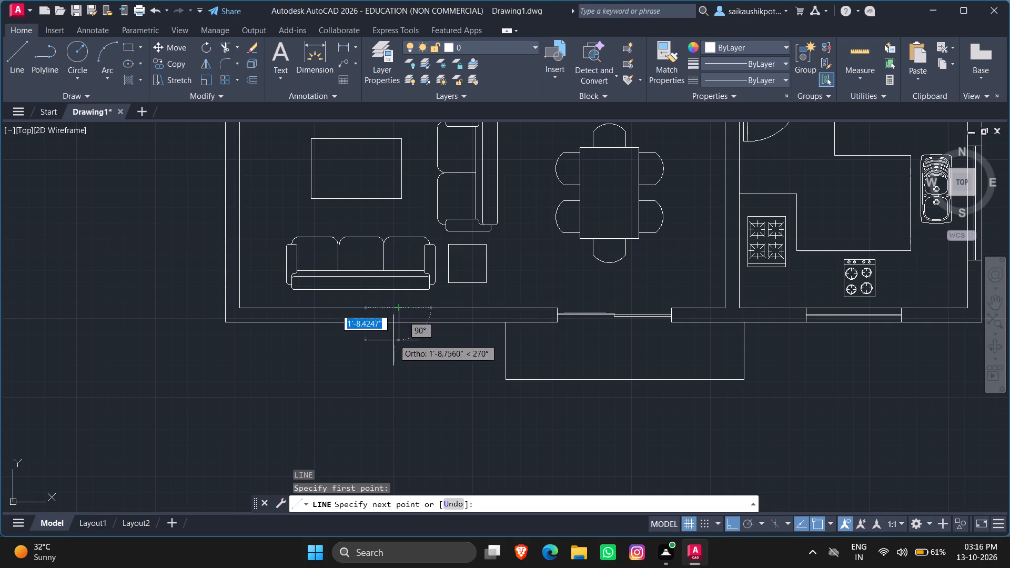
{"action": "left_click", "coordinate": [398, 320]}
{"action": "key", "text": "Escape"}
{"action": "key", "text": "Escape"}
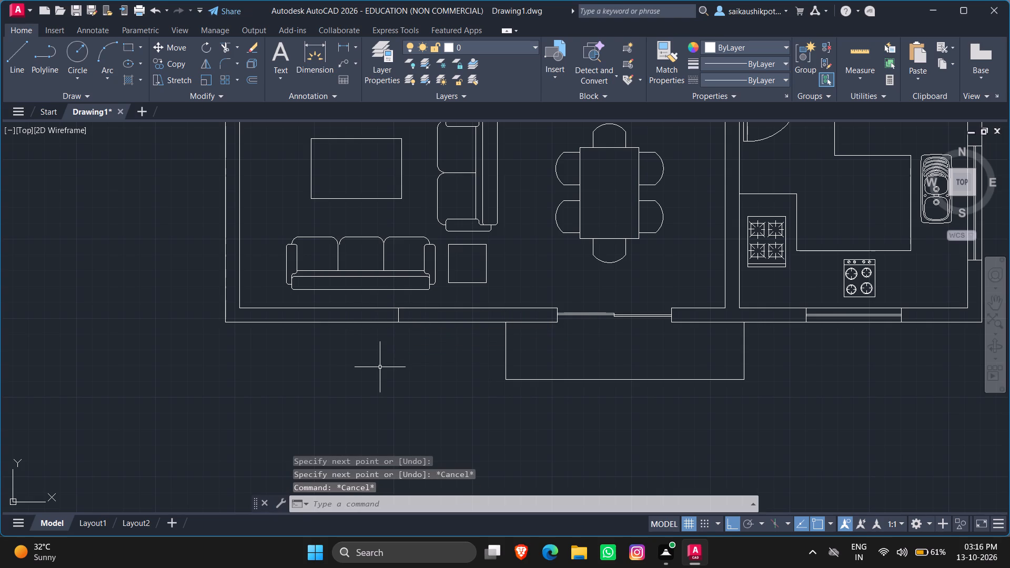
Offset the vertical line across the living room's bottom wall 3' to each side.
{"action": "key", "text": "o"}
{"action": "key", "text": "Return"}
{"action": "type", "text": "3'"}
{"action": "key", "text": "Return"}
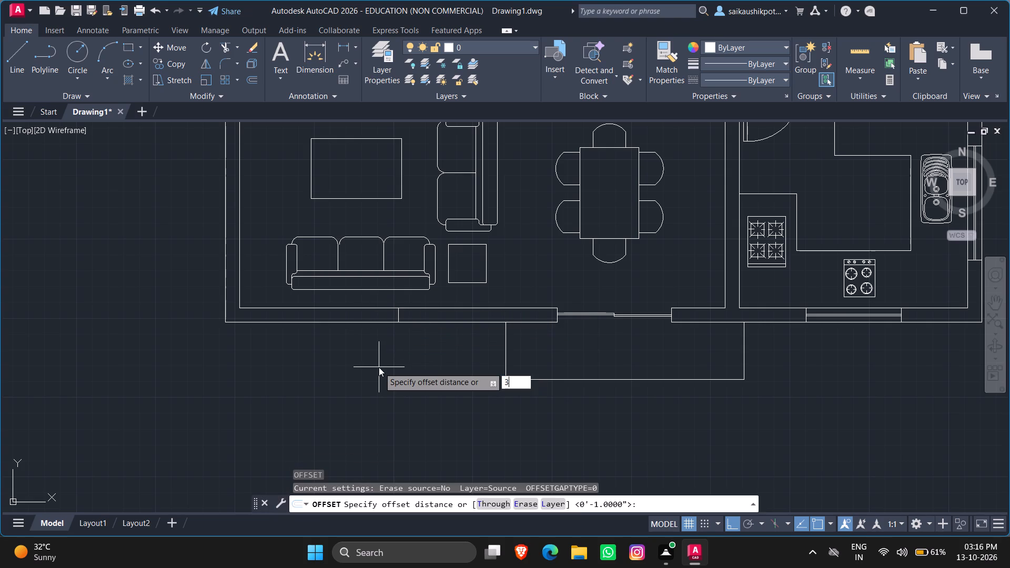
{"action": "left_click", "coordinate": [398, 314]}
{"action": "left_click", "coordinate": [459, 379]}
{"action": "left_click", "coordinate": [398, 311]}
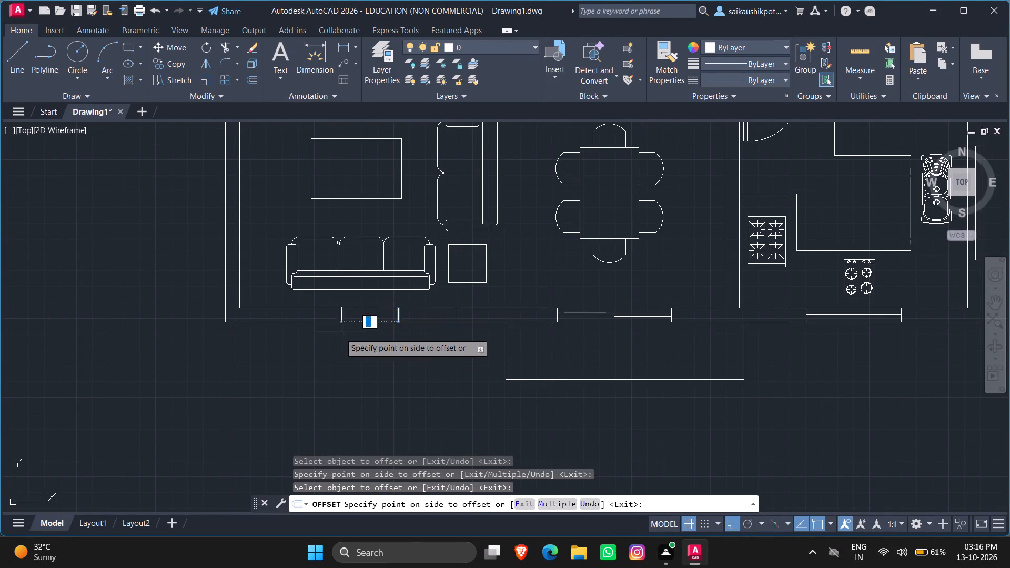
{"action": "left_click", "coordinate": [331, 339]}
{"action": "key", "text": "Escape"}
{"action": "key", "text": "Escape"}
Draw a horizontal line along the bottom wall's centre between the two outer offset lines.
{"action": "key", "text": "l"}
{"action": "key", "text": "Return"}
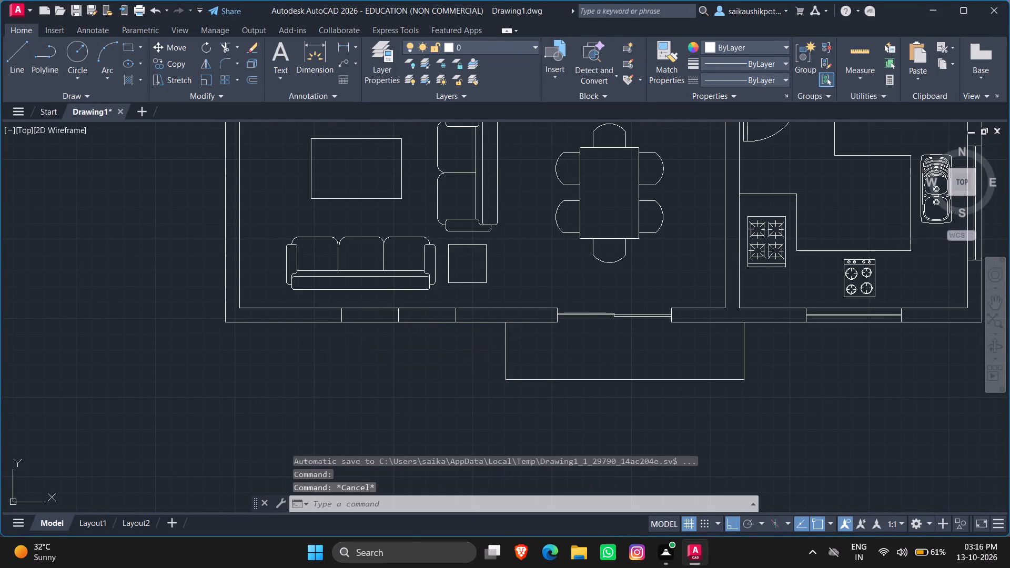
{"action": "left_click", "coordinate": [343, 317]}
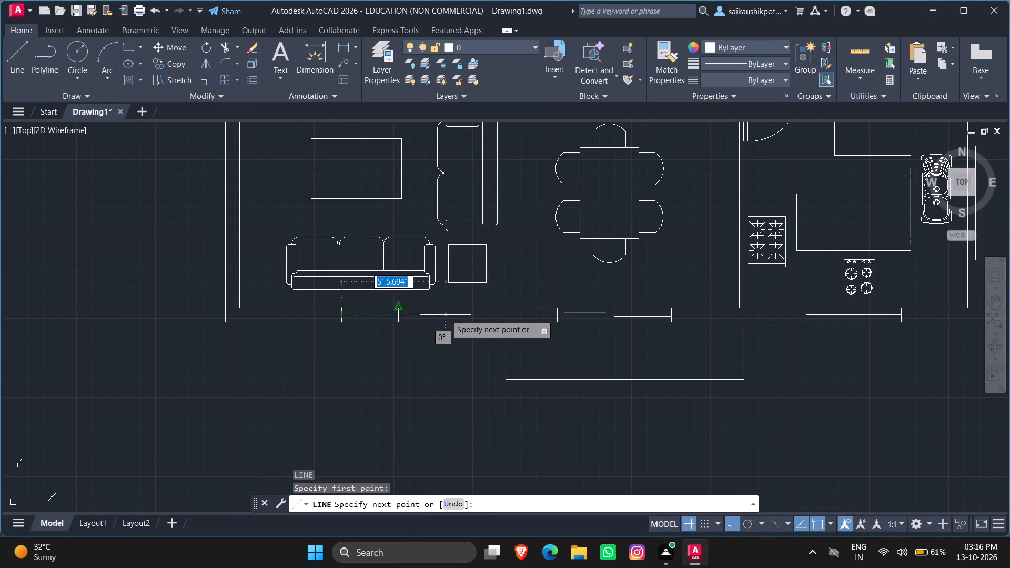
{"action": "left_click", "coordinate": [454, 316]}
{"action": "key", "text": "Escape"}
Delete the middle vertical line between the living room window's two end lines in the bottom wall.
{"action": "scroll", "coordinate": [400, 316], "scroll_direction": "up", "scroll_amount": 3}
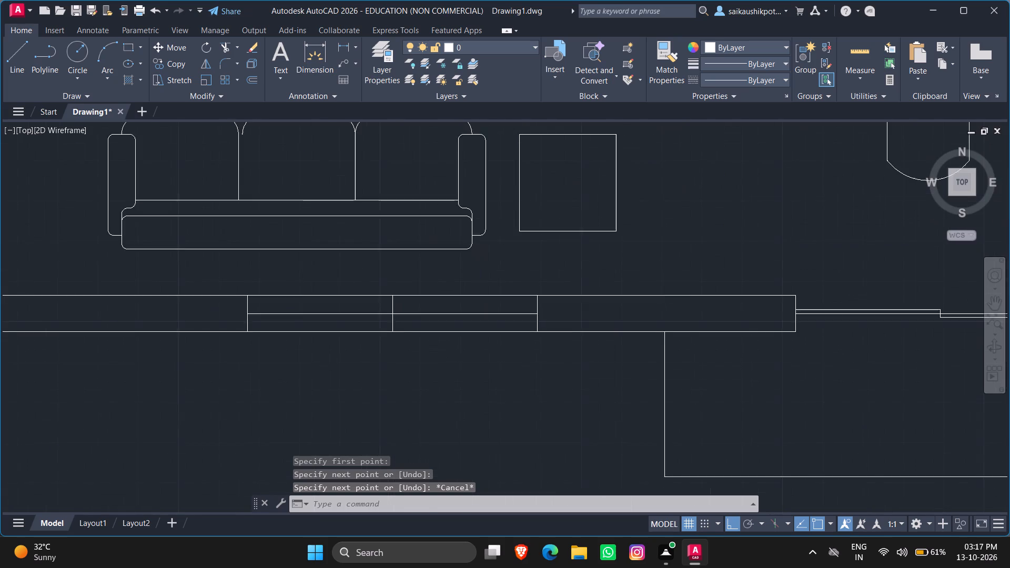
{"action": "left_click", "coordinate": [390, 323]}
{"action": "left_click", "coordinate": [378, 325]}
{"action": "key", "text": "Delete"}
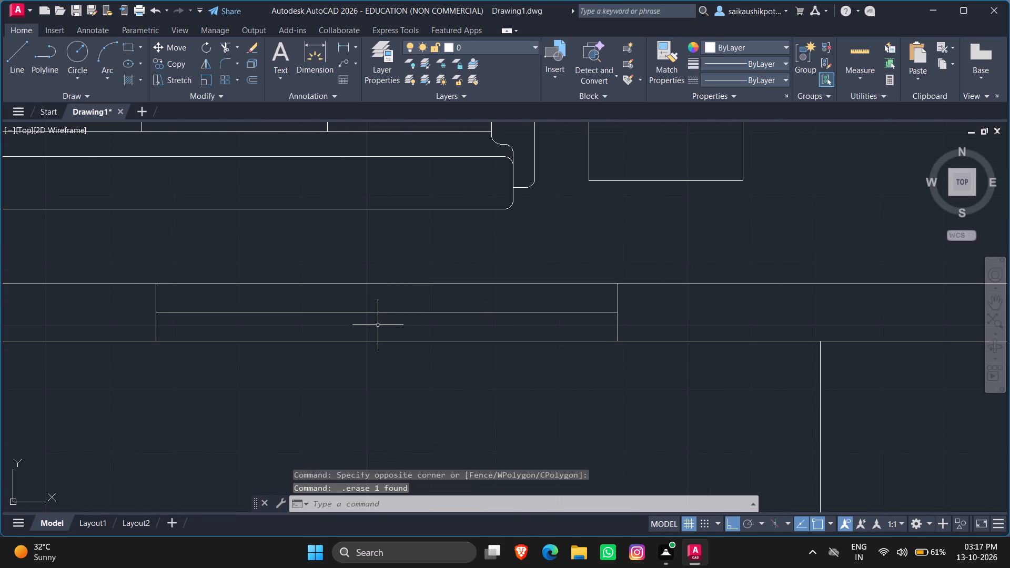
{"action": "key", "text": "Escape"}
{"action": "key", "text": "Escape"}
{"action": "key", "text": "Escape"}
Offset the bottom-wall window's horizontal centre line 0.5" both upward and downward.
{"action": "key", "text": "o"}
{"action": "key", "text": "Return"}
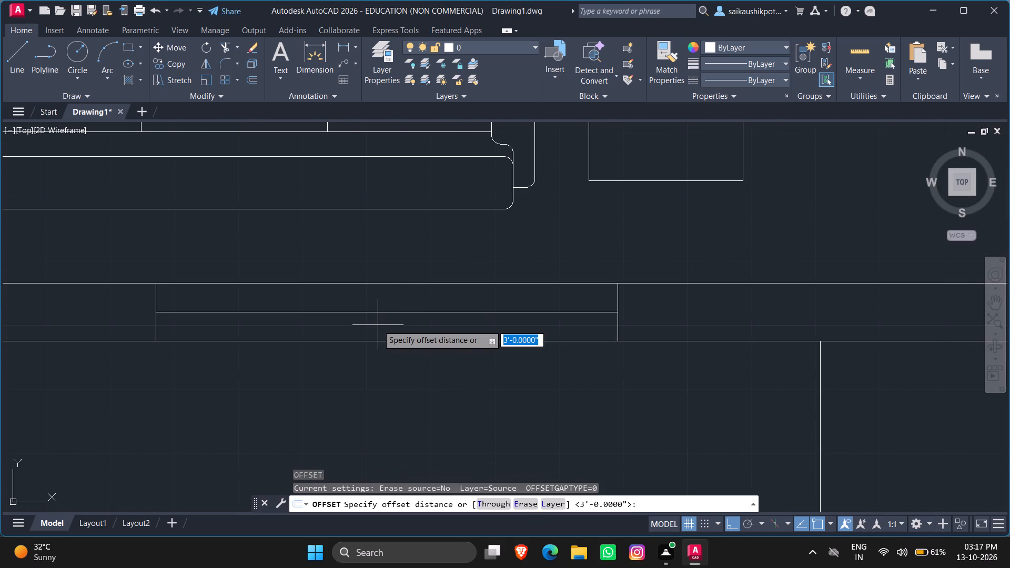
{"action": "type", "text": "0.5\""}
{"action": "key", "text": "Return"}
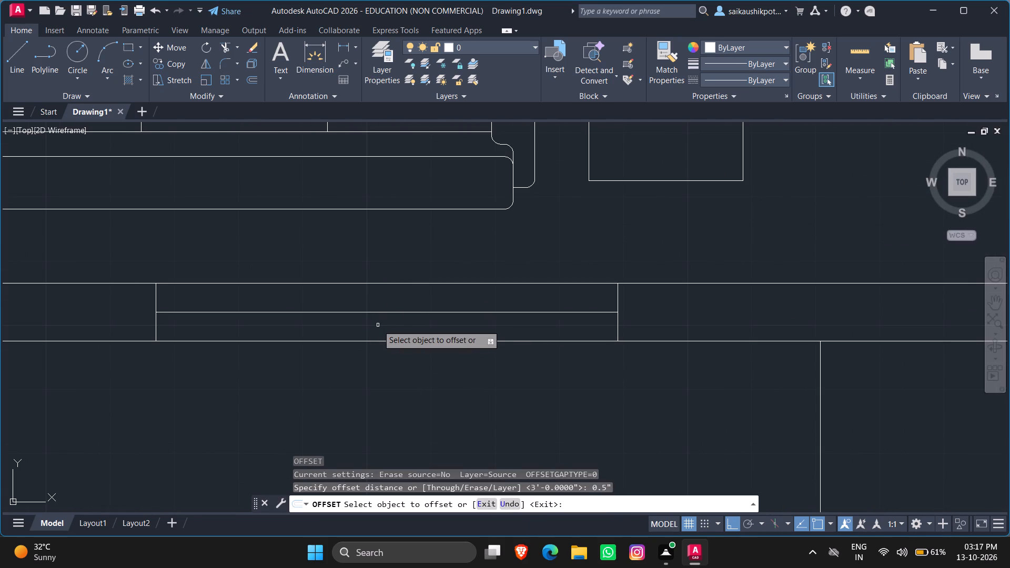
{"action": "left_click", "coordinate": [372, 310]}
{"action": "left_click", "coordinate": [386, 285]}
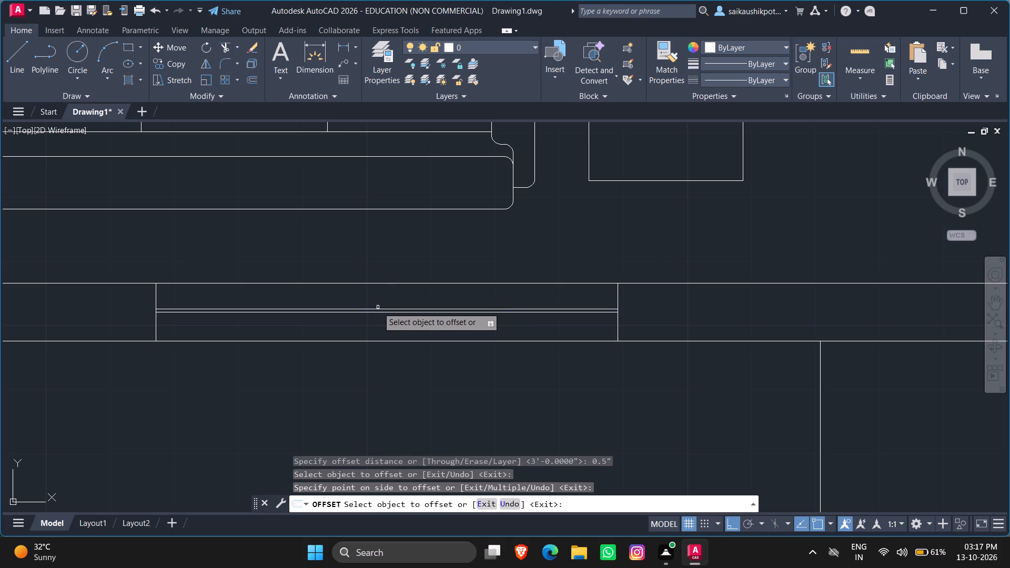
{"action": "left_click", "coordinate": [375, 312]}
{"action": "left_click", "coordinate": [386, 361]}
{"action": "key", "text": "Escape"}
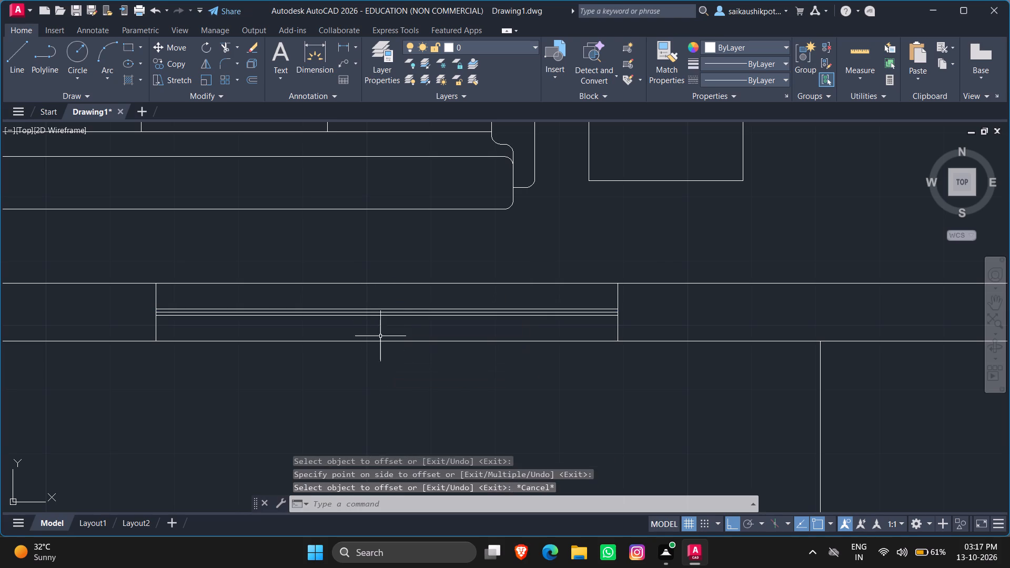
{"action": "key", "text": "Escape"}
Delete the original centre line between the two offset lines of the living room's bottom-wall window.
{"action": "scroll", "coordinate": [375, 311], "scroll_direction": "up", "scroll_amount": 3}
{"action": "left_click", "coordinate": [373, 311]}
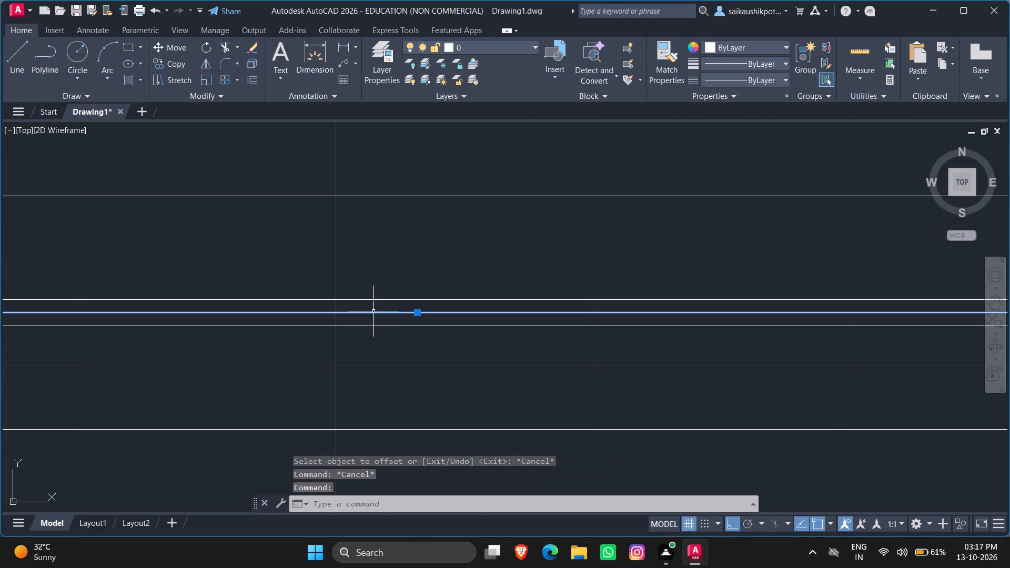
{"action": "key", "text": "Delete"}
Draw a horizontal line across the living room's left wall, below the entrance door, from inner to outer face.
{"action": "scroll", "coordinate": [436, 308], "scroll_direction": "down", "scroll_amount": 4}
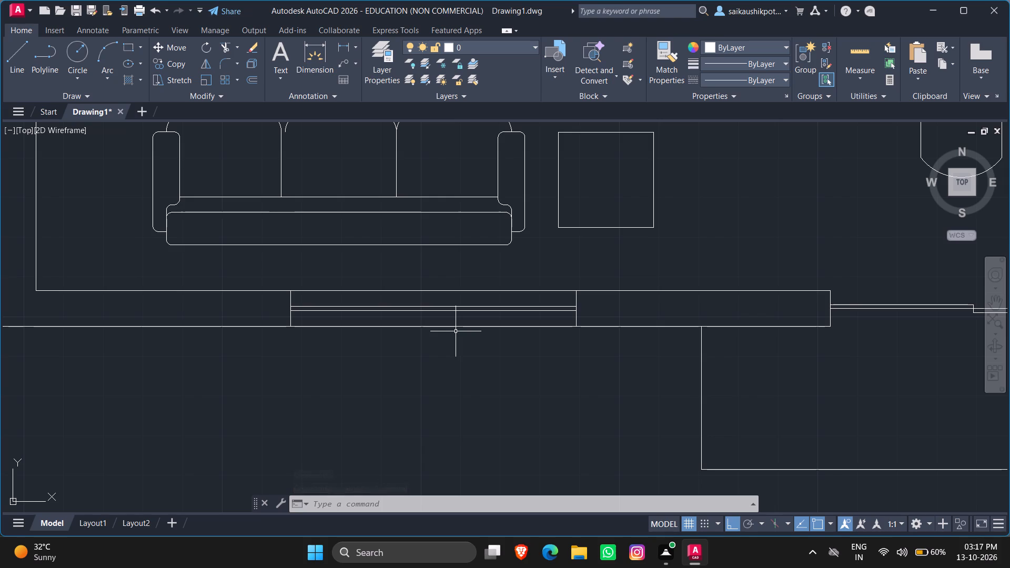
{"action": "scroll", "coordinate": [591, 393], "scroll_direction": "down", "scroll_amount": 2}
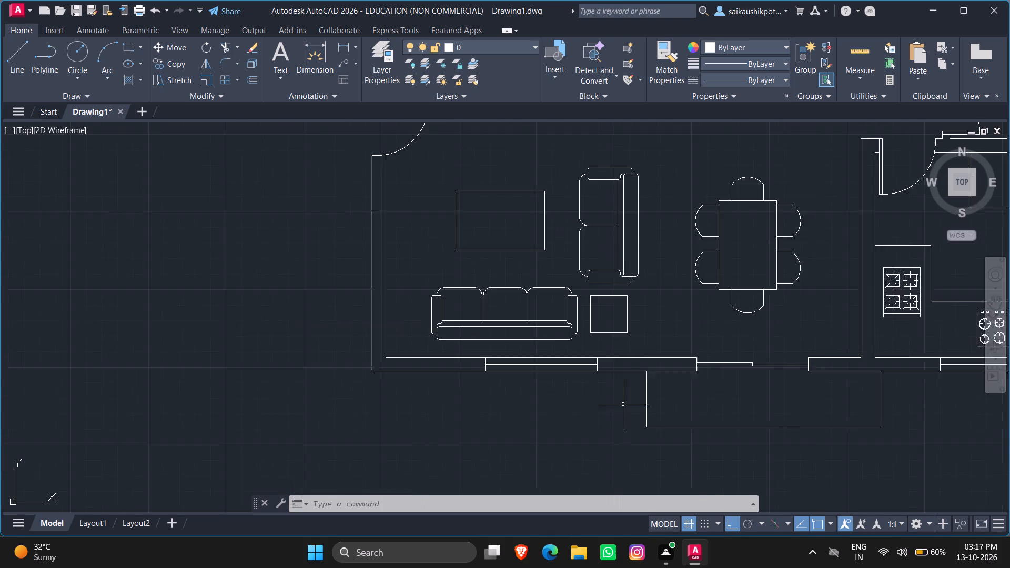
{"action": "scroll", "coordinate": [623, 404], "scroll_direction": "down", "scroll_amount": 1}
{"action": "scroll", "coordinate": [464, 270], "scroll_direction": "up", "scroll_amount": 1}
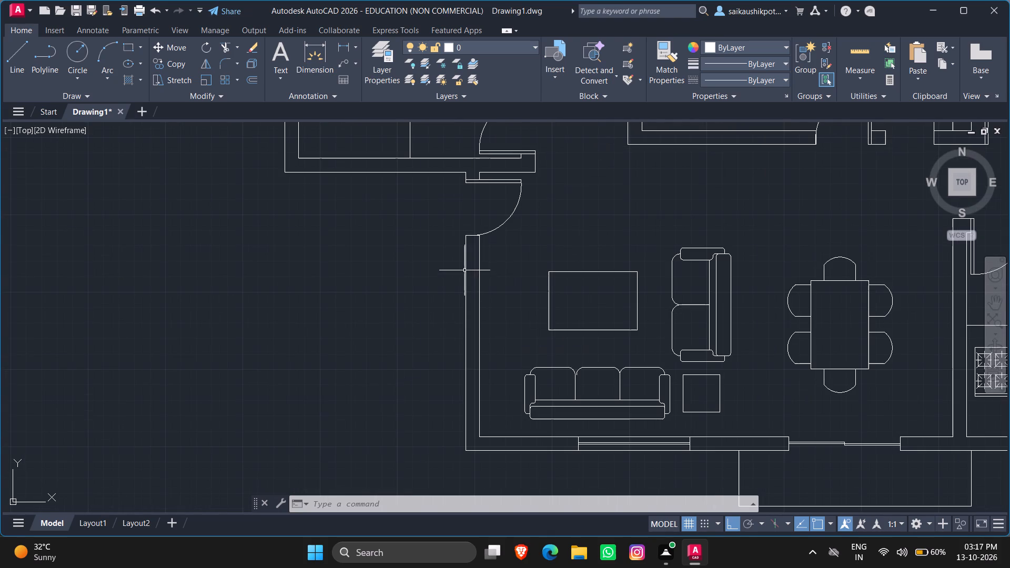
{"action": "scroll", "coordinate": [473, 317], "scroll_direction": "down", "scroll_amount": 1}
{"action": "scroll", "coordinate": [474, 338], "scroll_direction": "up", "scroll_amount": 1}
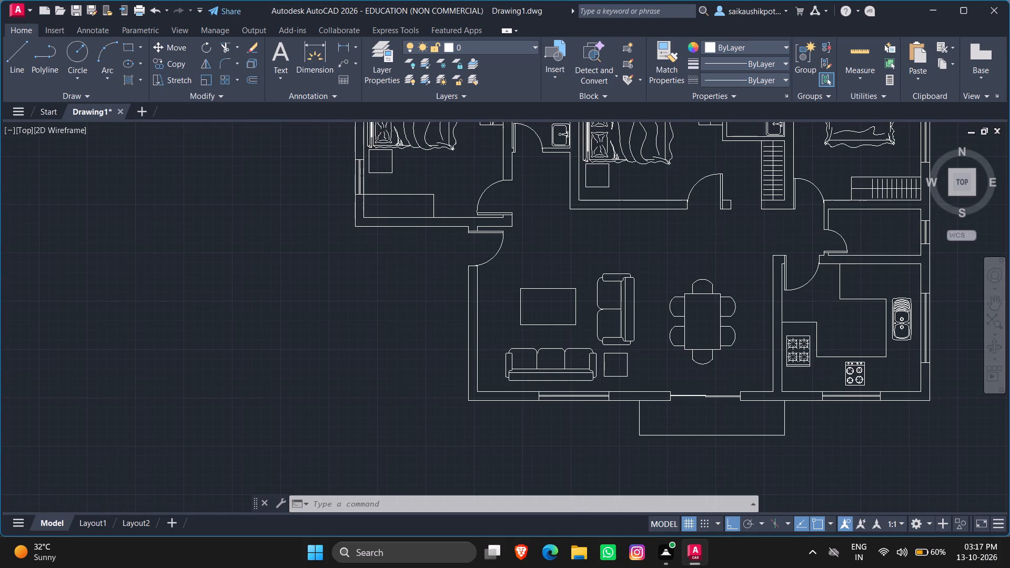
{"action": "key", "text": "l"}
{"action": "key", "text": "Return"}
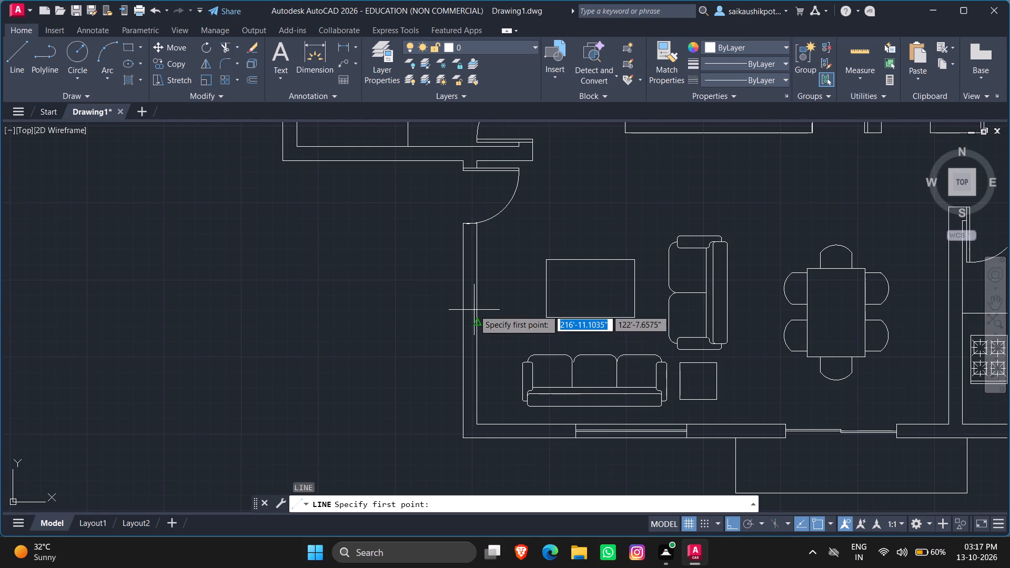
{"action": "left_click", "coordinate": [477, 322]}
{"action": "left_click", "coordinate": [464, 322]}
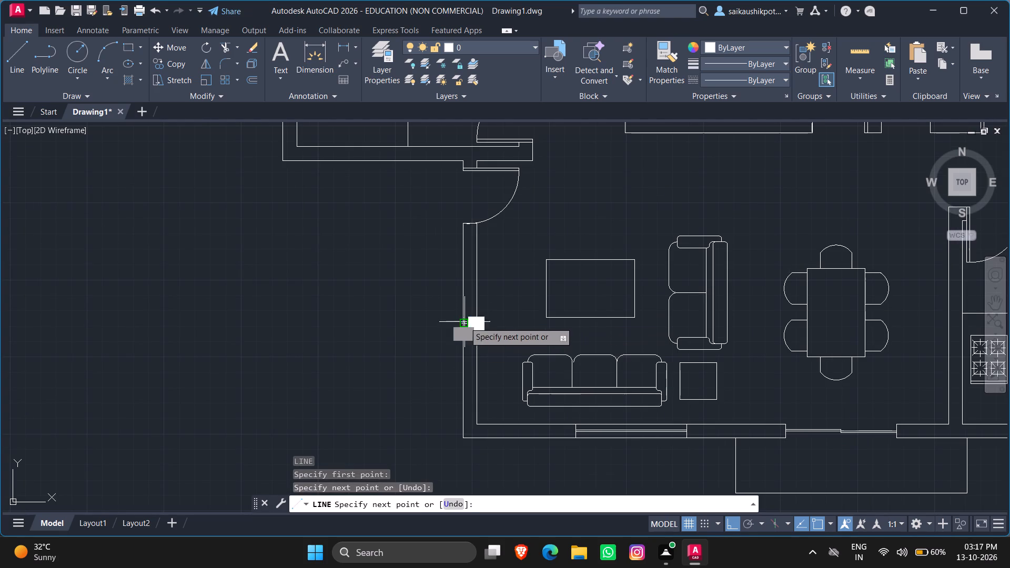
{"action": "key", "text": "Escape"}
{"action": "key", "text": "Escape"}
Offset the horizontal line across the living room's left wall 3' both upward and downward.
{"action": "scroll", "coordinate": [502, 327], "scroll_direction": "up", "scroll_amount": 1}
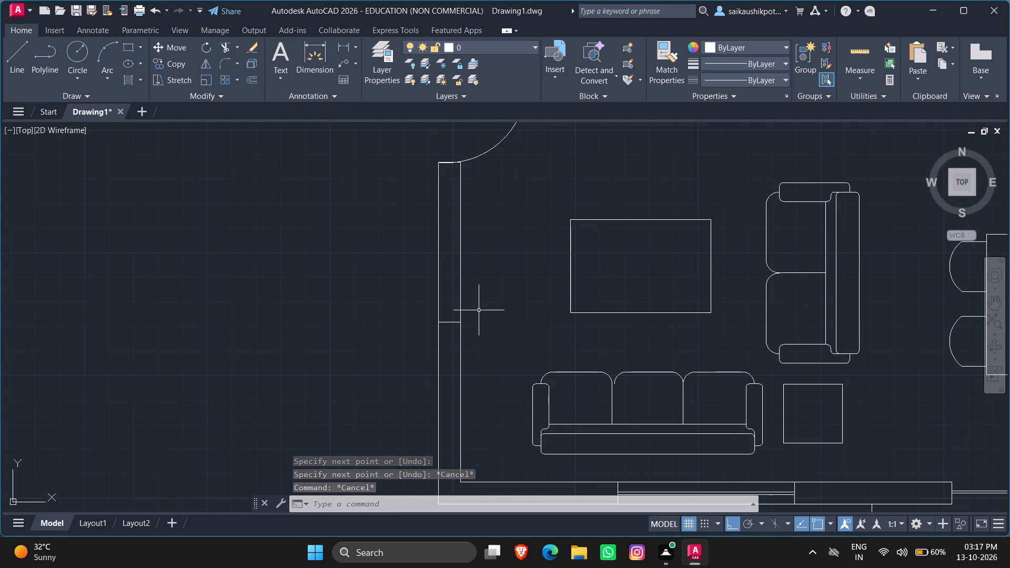
{"action": "key", "text": "o"}
{"action": "key", "text": "Return"}
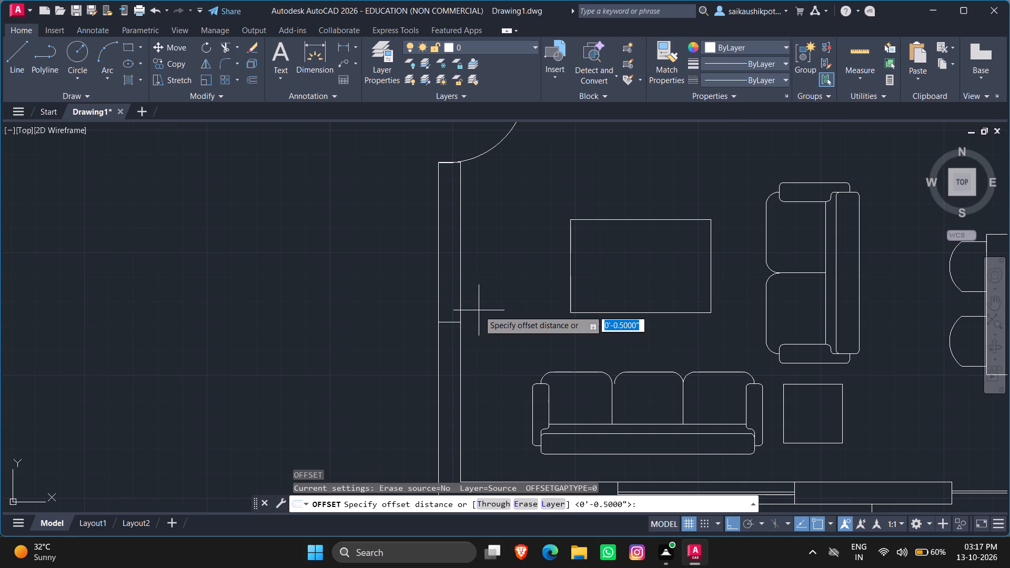
{"action": "type", "text": "3'"}
{"action": "key", "text": "Return"}
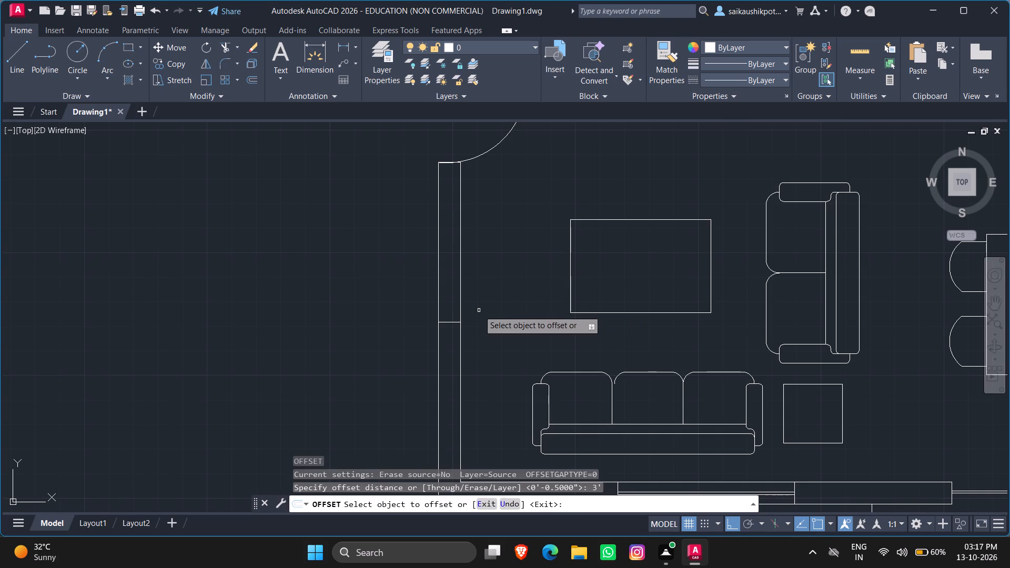
{"action": "left_click", "coordinate": [449, 322]}
{"action": "left_click", "coordinate": [499, 254]}
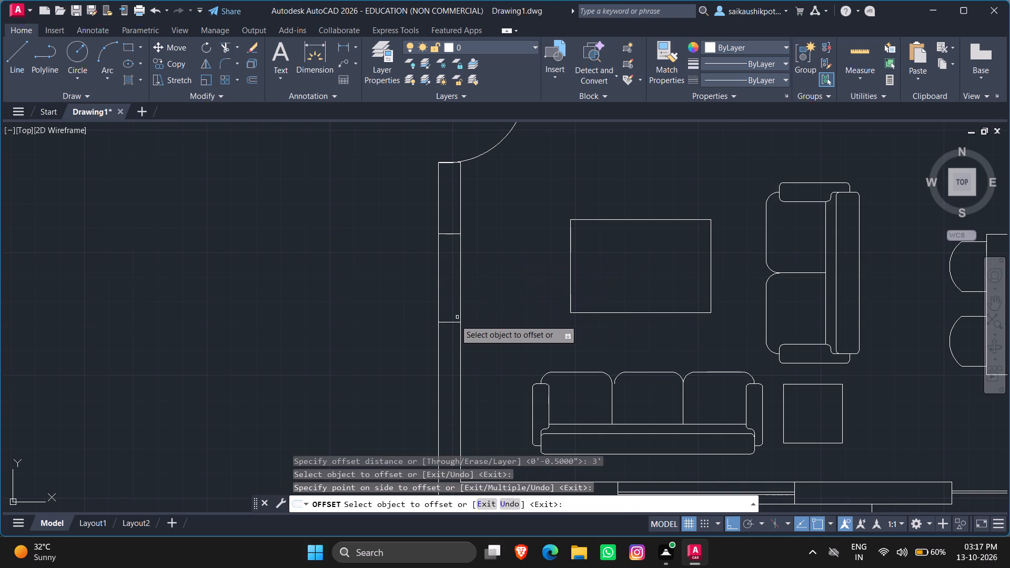
{"action": "left_click", "coordinate": [454, 320]}
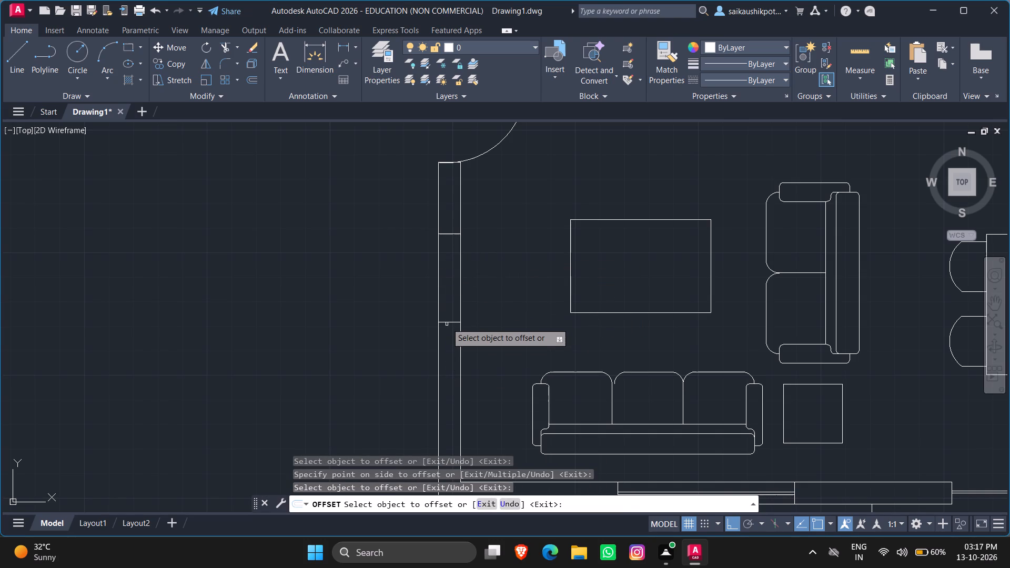
{"action": "left_click", "coordinate": [443, 321]}
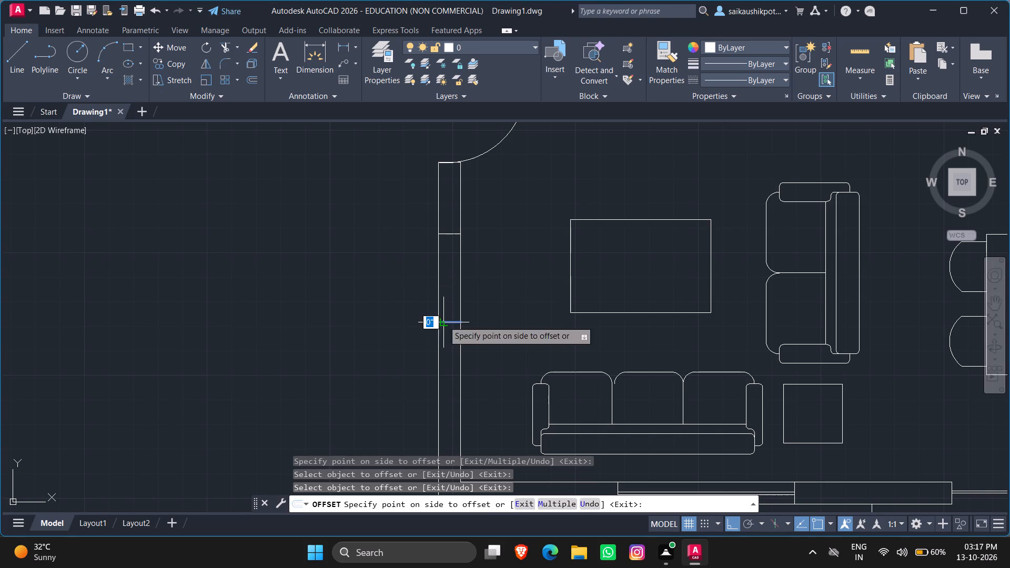
{"action": "left_click", "coordinate": [448, 401]}
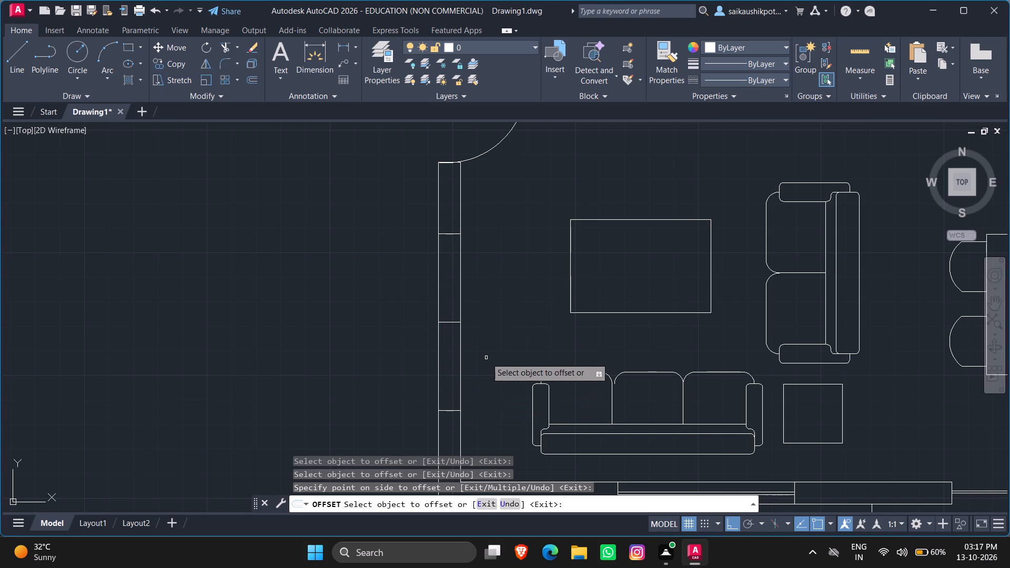
{"action": "key", "text": "Escape"}
{"action": "key", "text": "Escape"}
Delete the middle horizontal line between the two offset lines in the living room's left wall.
{"action": "left_click", "coordinate": [450, 319]}
{"action": "left_click", "coordinate": [448, 329]}
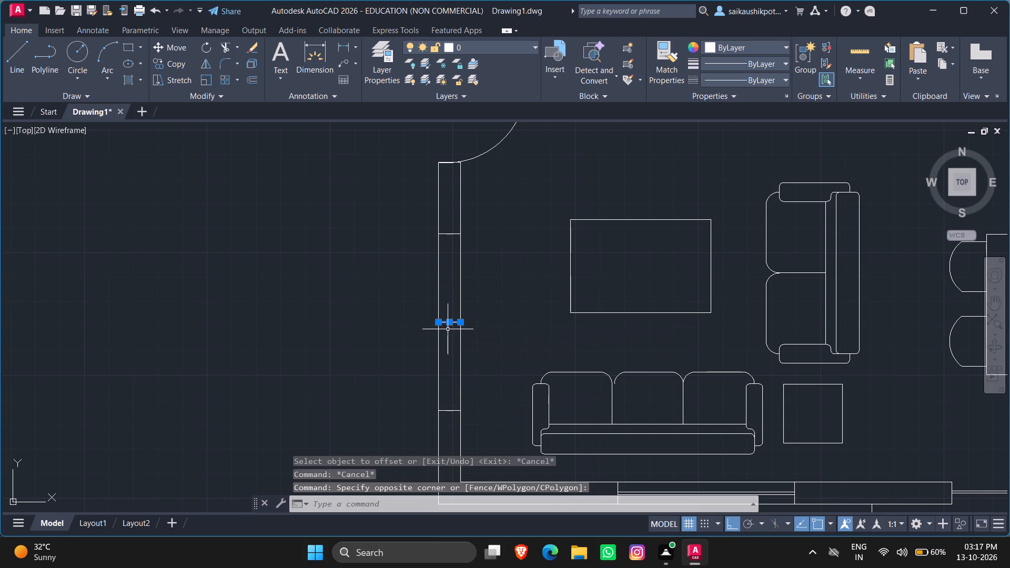
{"action": "key", "text": "Delete"}
{"action": "key", "text": "Escape"}
{"action": "key", "text": "Escape"}
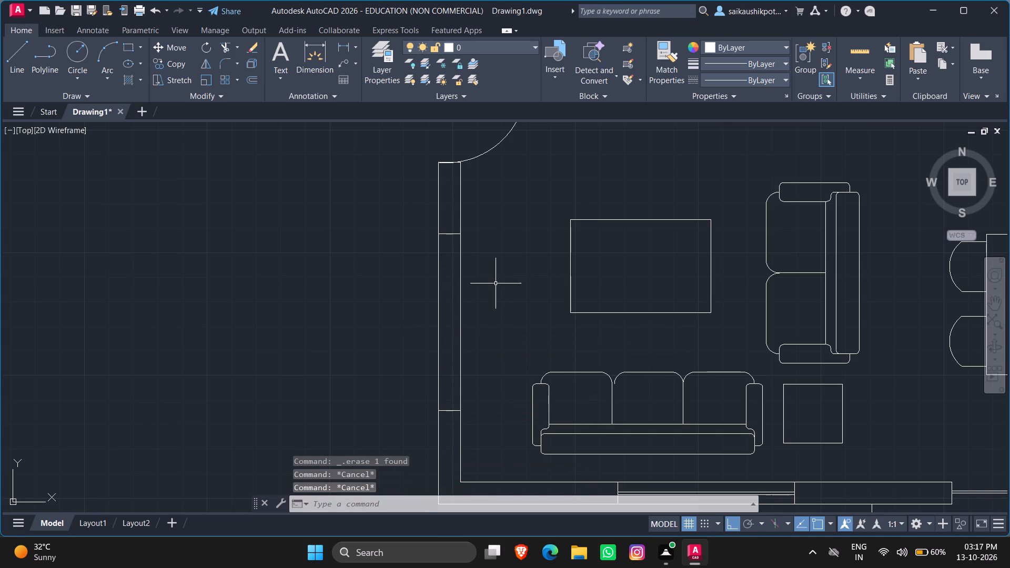
Draw a 6' vertical line along the left wall's centre between the living room window's two end lines.
{"action": "key", "text": "l"}
{"action": "key", "text": "Return"}
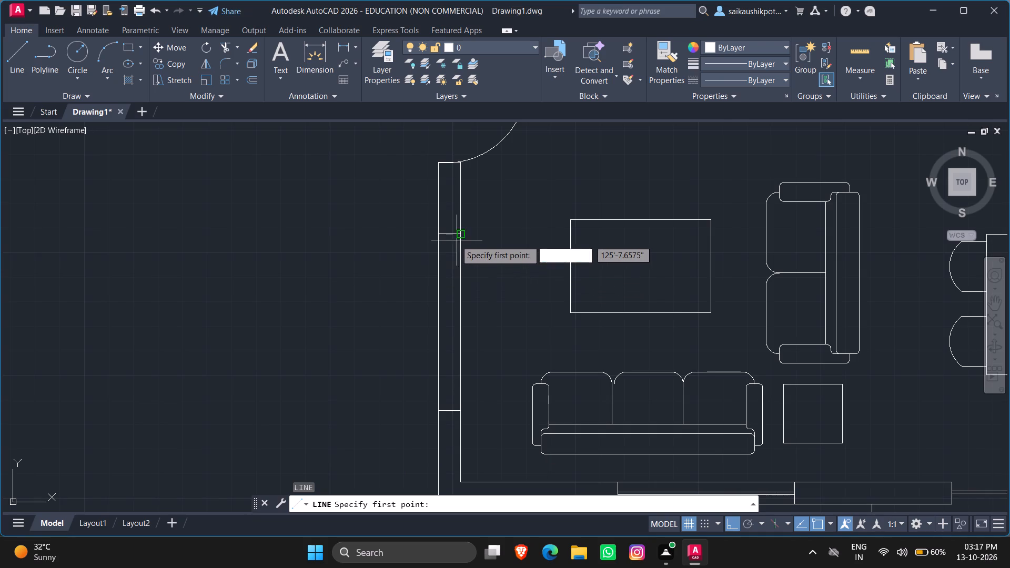
{"action": "left_click", "coordinate": [449, 238]}
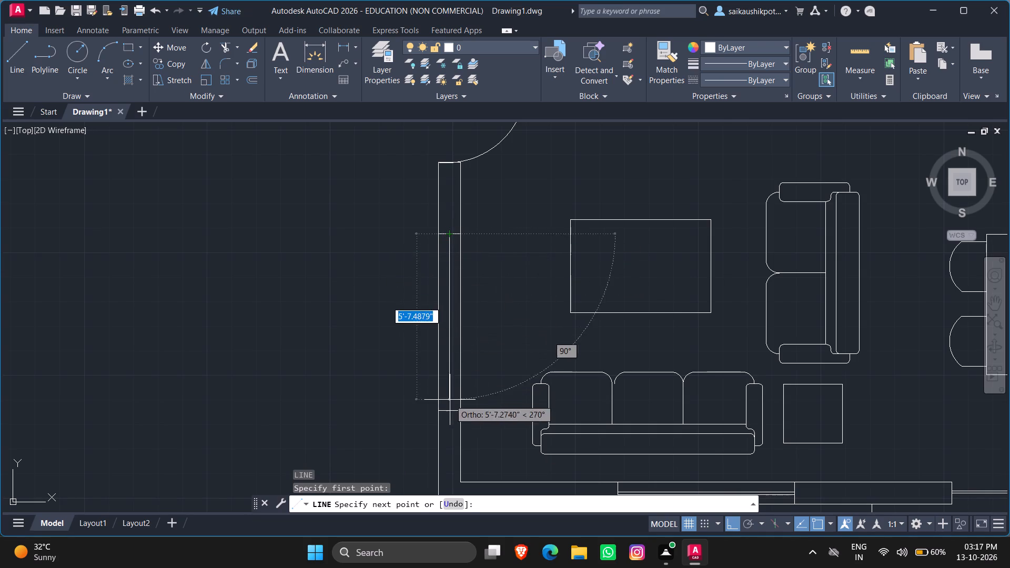
{"action": "left_click", "coordinate": [449, 412]}
{"action": "key", "text": "Escape"}
{"action": "key", "text": "Escape"}
{"action": "key", "text": "Escape"}
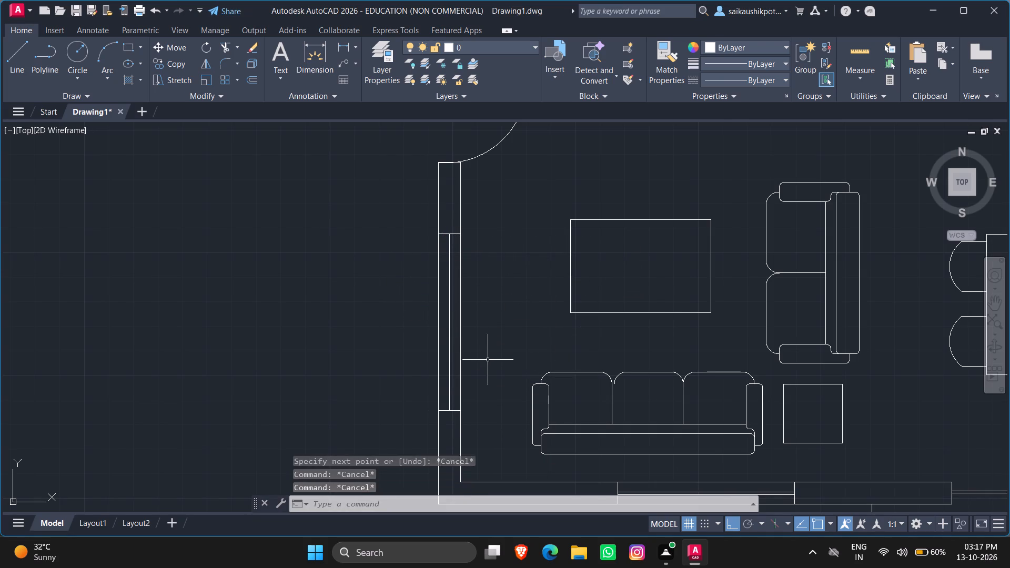
{"action": "key", "text": "Escape"}
{"action": "key", "text": "Escape"}
{"action": "key", "text": "Escape"}
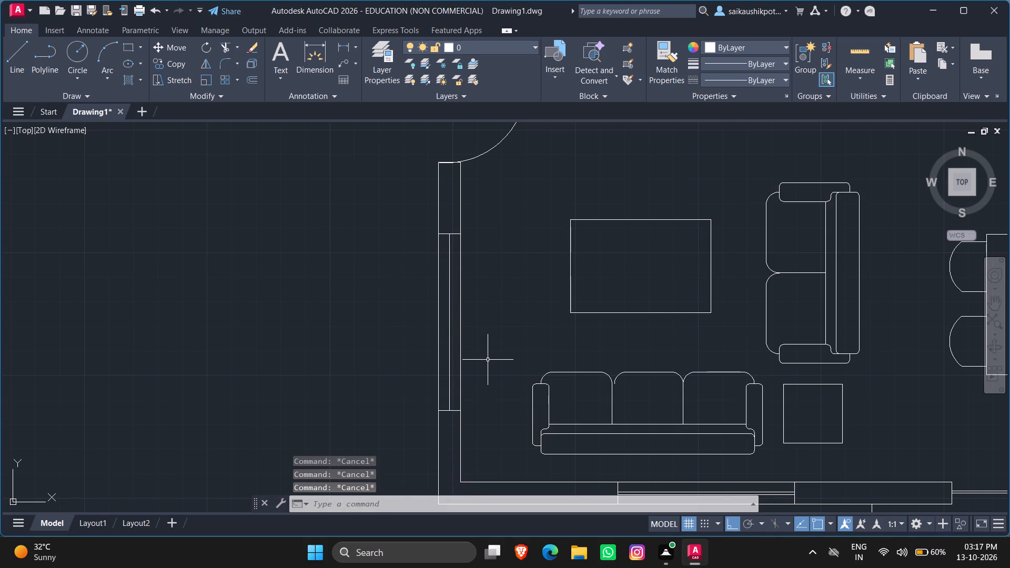
Offset the vertical centre line of the living room's left-wall window 0.5" to both sides.
{"action": "key", "text": "o"}
{"action": "key", "text": "Return"}
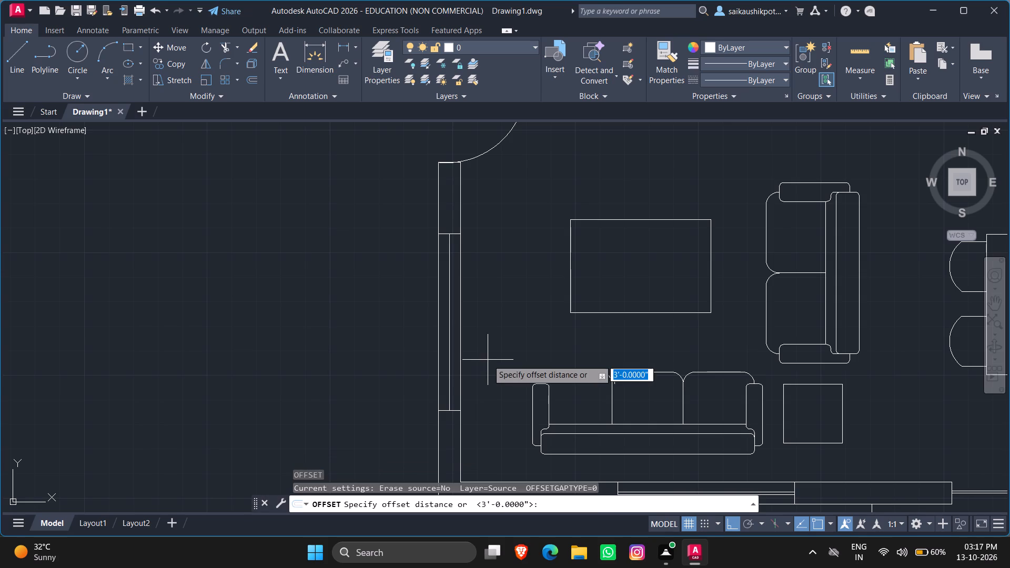
{"action": "type", "text": "0.5\""}
{"action": "key", "text": "Return"}
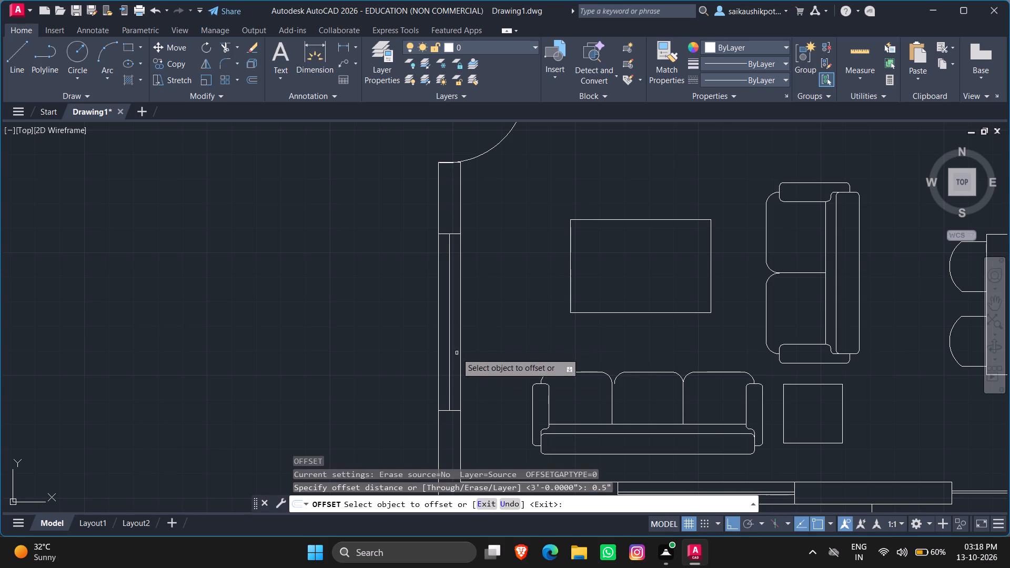
{"action": "left_click", "coordinate": [449, 353]}
{"action": "left_click", "coordinate": [511, 365]}
{"action": "scroll", "coordinate": [458, 358], "scroll_direction": "up", "scroll_amount": 2}
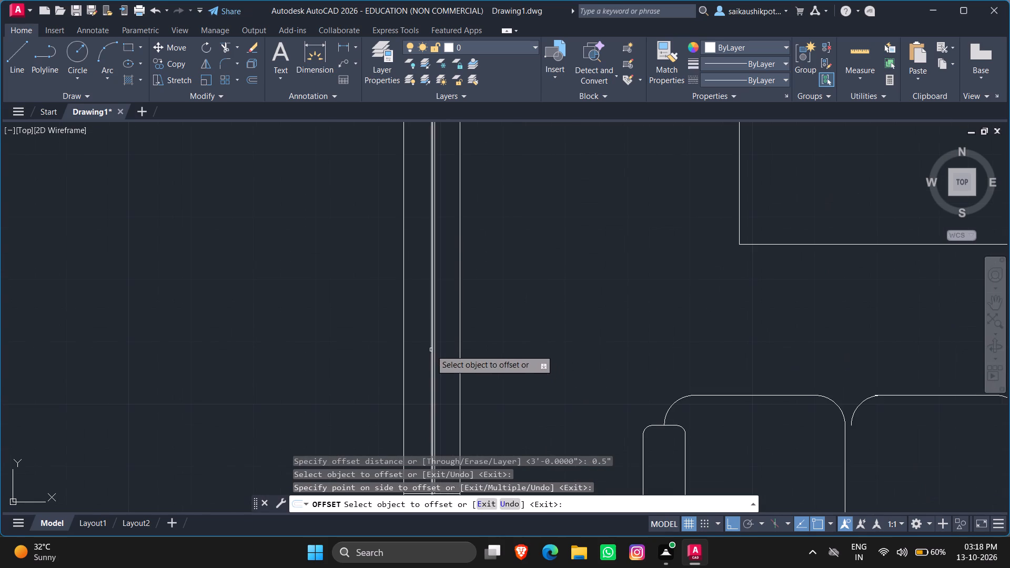
{"action": "left_click", "coordinate": [431, 350]}
{"action": "left_click", "coordinate": [388, 359]}
{"action": "key", "text": "Escape"}
{"action": "key", "text": "Escape"}
Delete the original centre line between the two offset glass lines in the left-wall window.
{"action": "scroll", "coordinate": [429, 348], "scroll_direction": "up", "scroll_amount": 2}
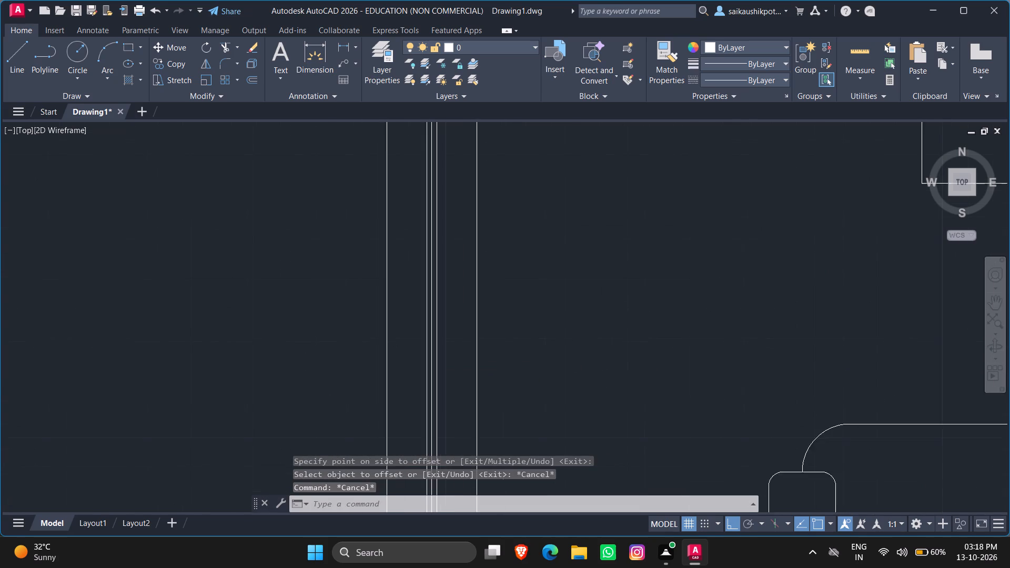
{"action": "left_click", "coordinate": [430, 348]}
{"action": "left_click", "coordinate": [431, 348]}
{"action": "left_click", "coordinate": [431, 348]}
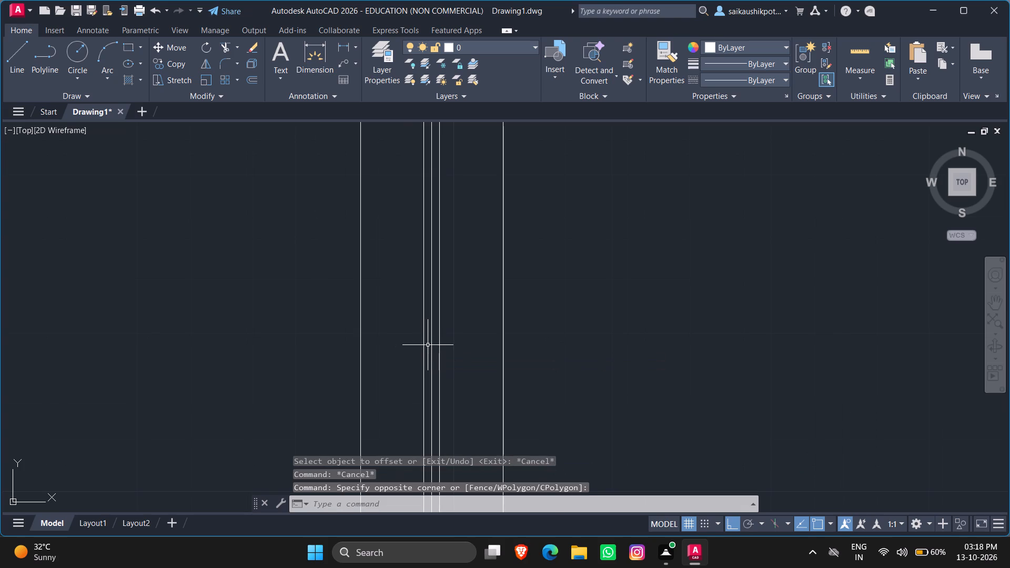
{"action": "left_click", "coordinate": [432, 348]}
{"action": "key", "text": "Delete"}
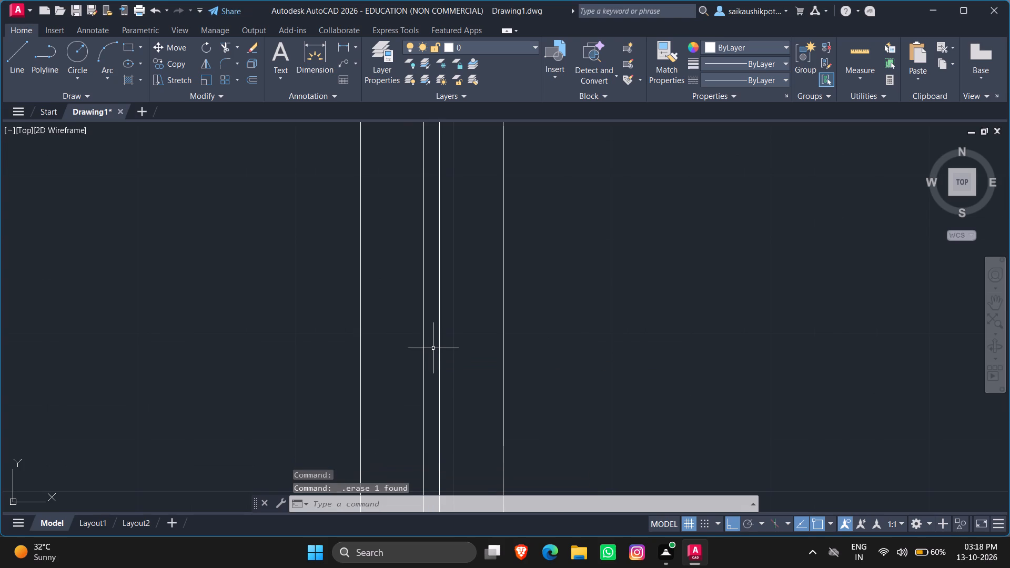
{"action": "scroll", "coordinate": [507, 339], "scroll_direction": "down", "scroll_amount": 3}
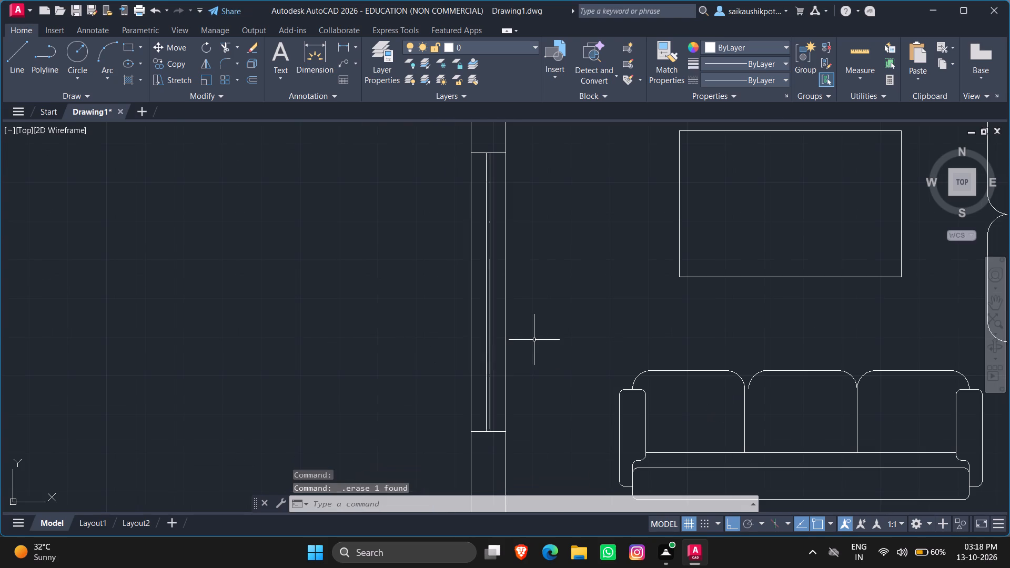
{"action": "scroll", "coordinate": [543, 340], "scroll_direction": "down", "scroll_amount": 5}
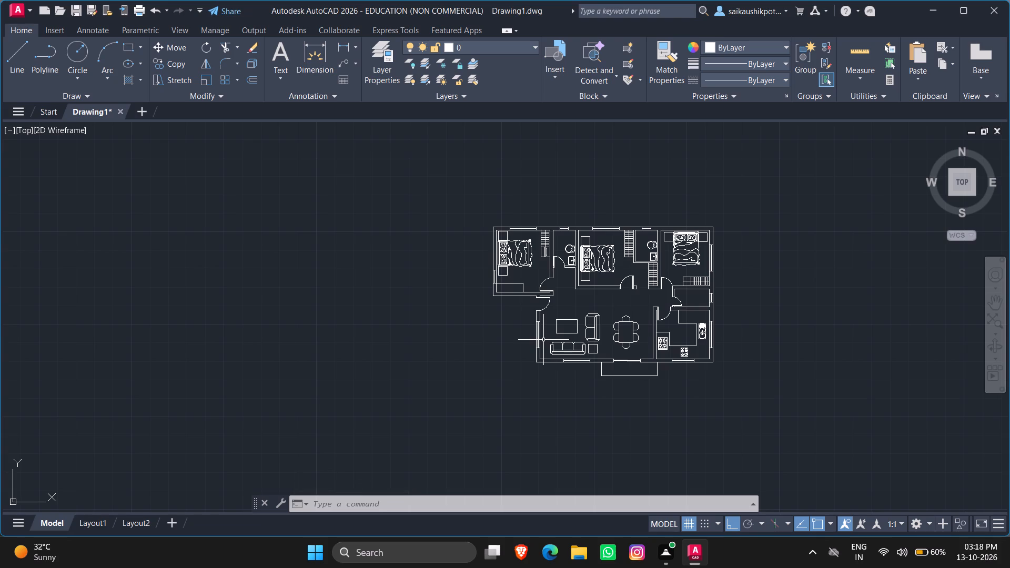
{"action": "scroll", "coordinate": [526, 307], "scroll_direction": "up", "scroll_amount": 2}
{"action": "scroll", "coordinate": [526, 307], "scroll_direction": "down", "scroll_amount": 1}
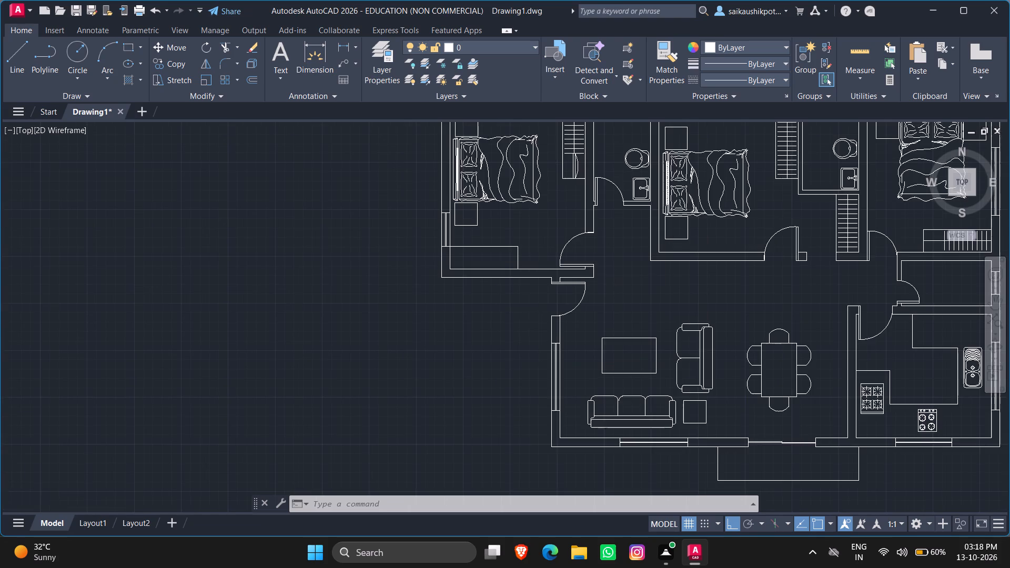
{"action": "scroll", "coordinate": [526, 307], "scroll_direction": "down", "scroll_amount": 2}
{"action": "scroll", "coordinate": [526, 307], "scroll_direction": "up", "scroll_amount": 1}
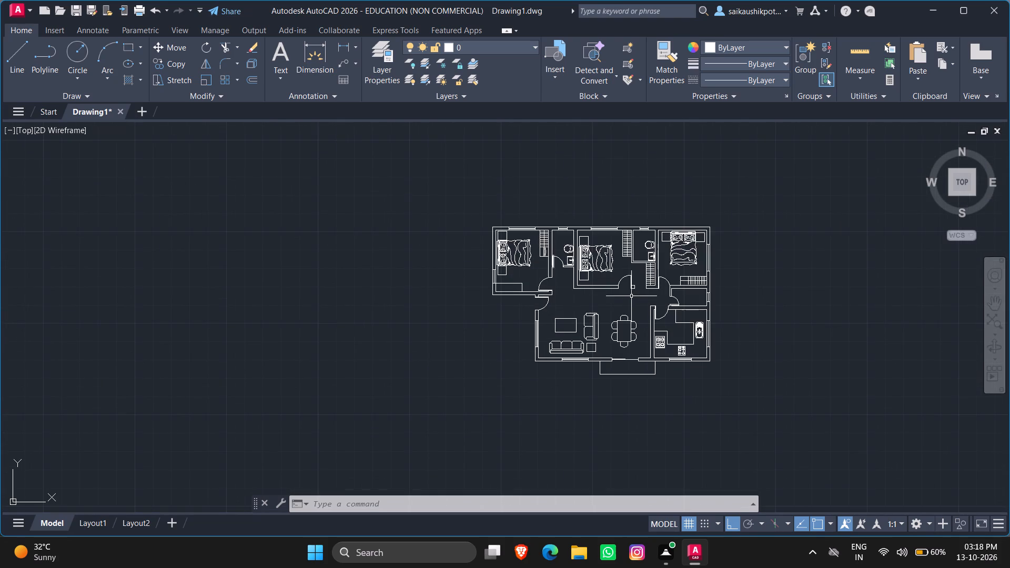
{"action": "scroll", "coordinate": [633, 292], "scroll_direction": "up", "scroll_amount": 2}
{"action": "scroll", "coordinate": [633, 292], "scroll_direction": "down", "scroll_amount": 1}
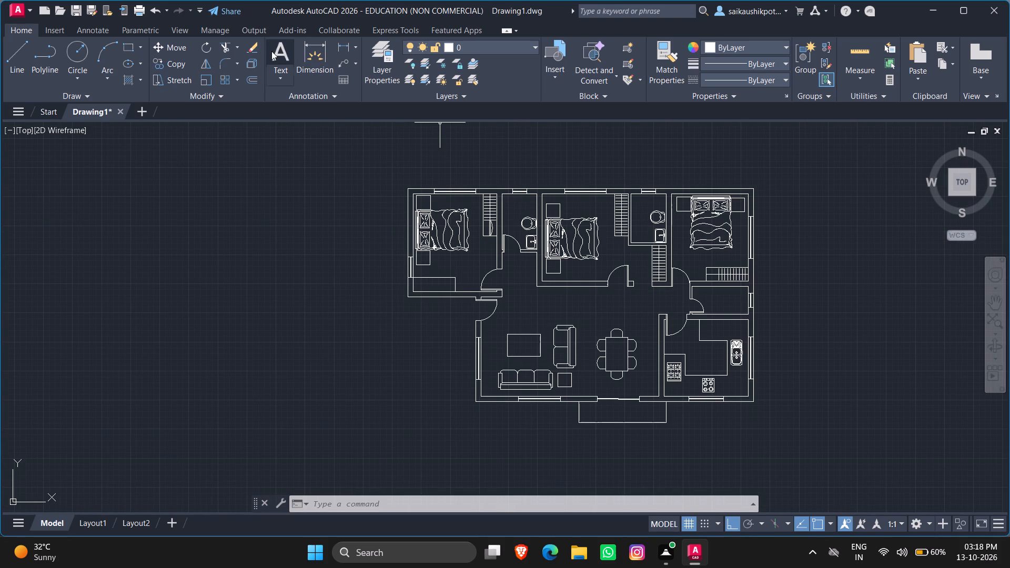
Place a multiline text box above the living room's coffee table and enter LIVING ROOM as its first line.
{"action": "left_click", "coordinate": [275, 52]}
{"action": "scroll", "coordinate": [524, 338], "scroll_direction": "up", "scroll_amount": 4}
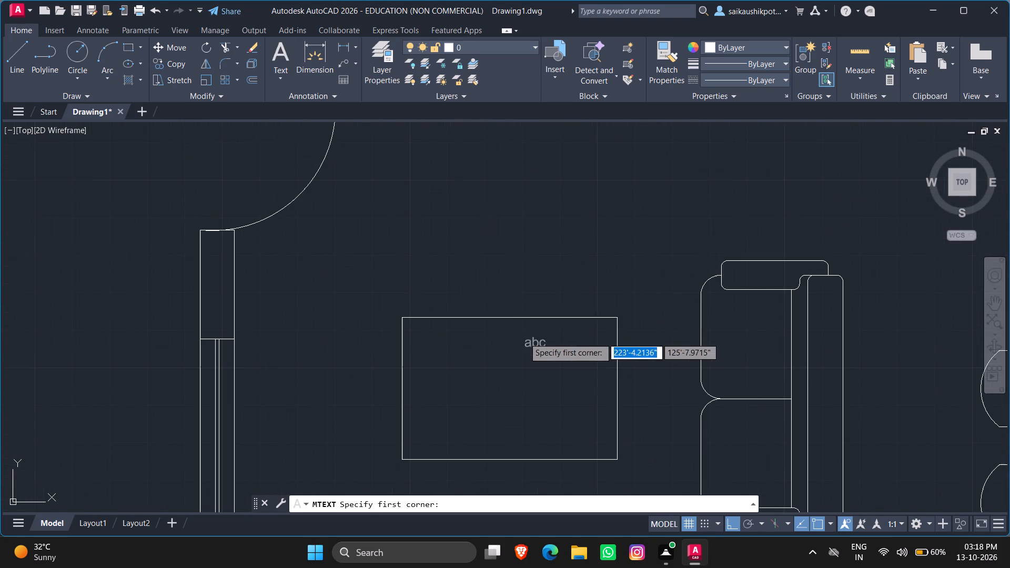
{"action": "scroll", "coordinate": [466, 240], "scroll_direction": "down", "scroll_amount": 2}
{"action": "left_click", "coordinate": [463, 225]}
{"action": "left_click", "coordinate": [557, 259]}
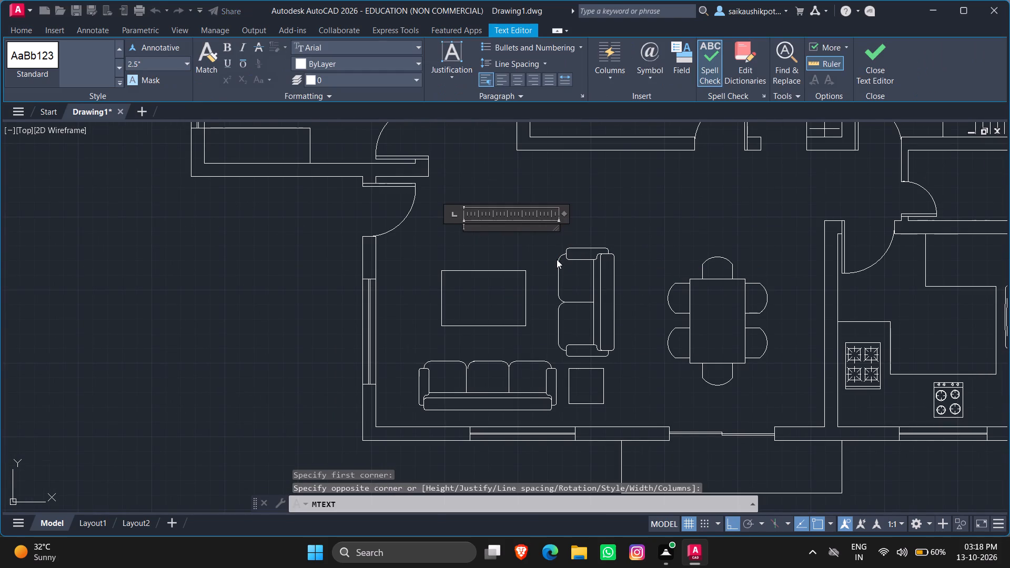
{"action": "type", "text": "LI"}
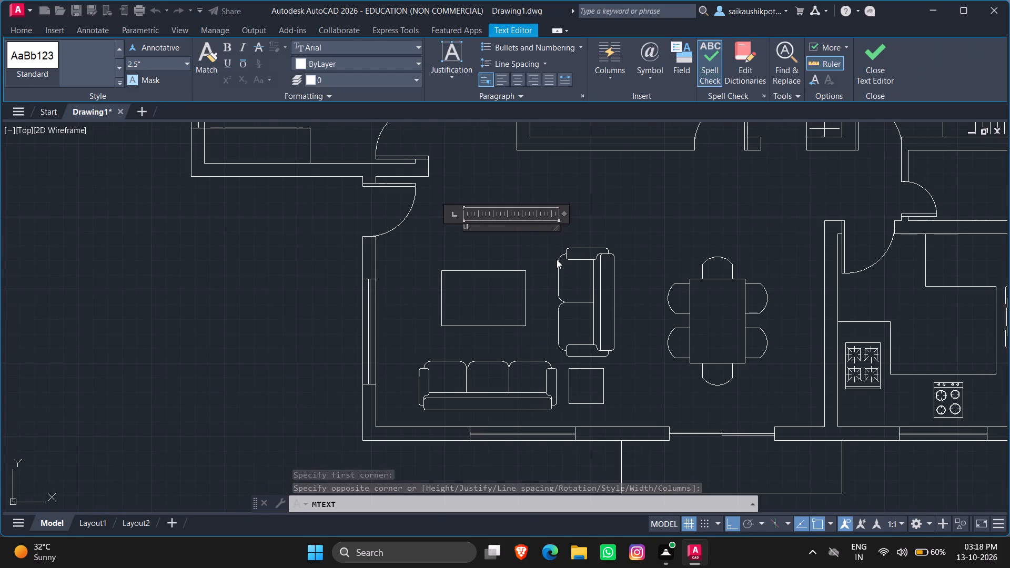
{"action": "type", "text": "VING"}
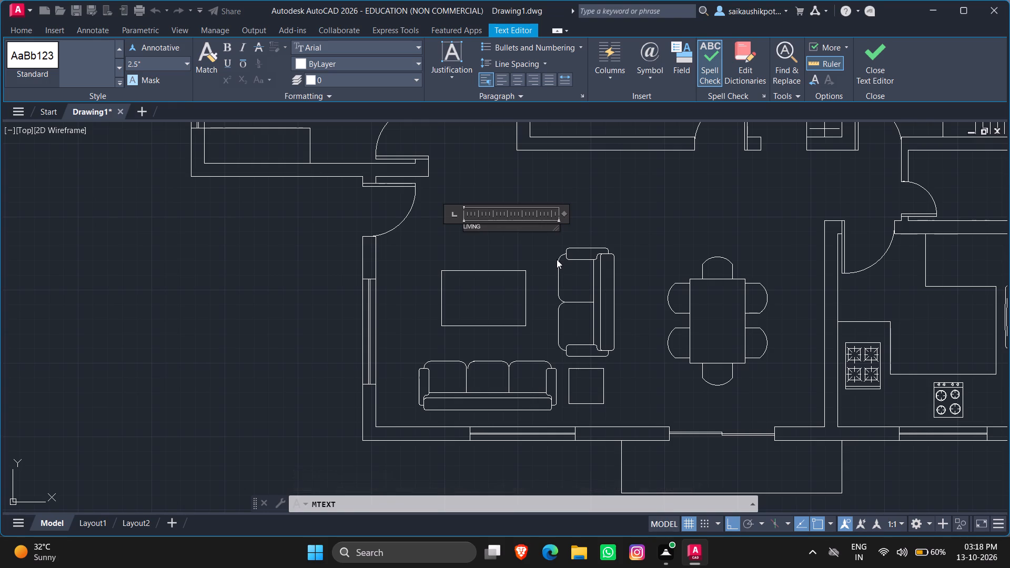
{"action": "key", "text": "space"}
{"action": "type", "text": "ROOM"}
{"action": "key", "text": "space"}
Add a second line reading (16'-0" X 14'-0" to the living room label and finish the text.
{"action": "key", "text": "Return"}
{"action": "key", "text": "shift+parenleft"}
{"action": "type", "text": "16'"}
{"action": "type", "text": "-0\""}
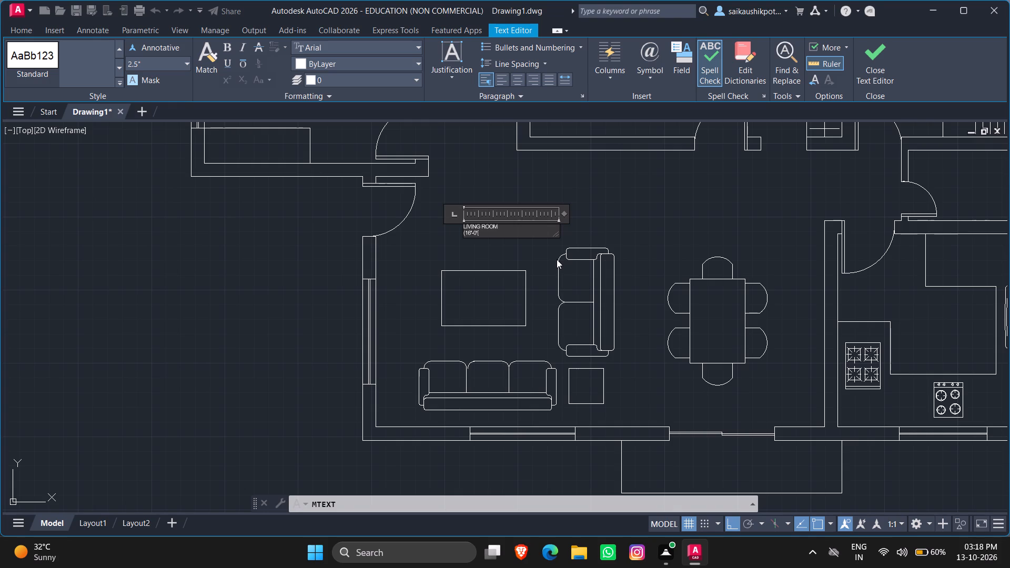
{"action": "key", "text": "space"}
{"action": "type", "text": "X"}
{"action": "key", "text": "space"}
{"action": "type", "text": "14"}
{"action": "type", "text": "'-0\""}
{"action": "key", "text": "Escape"}
{"action": "key", "text": "Return"}
Add the missing closing parenthesis at the end of the living room label's size line.
{"action": "scroll", "coordinate": [496, 244], "scroll_direction": "up", "scroll_amount": 3}
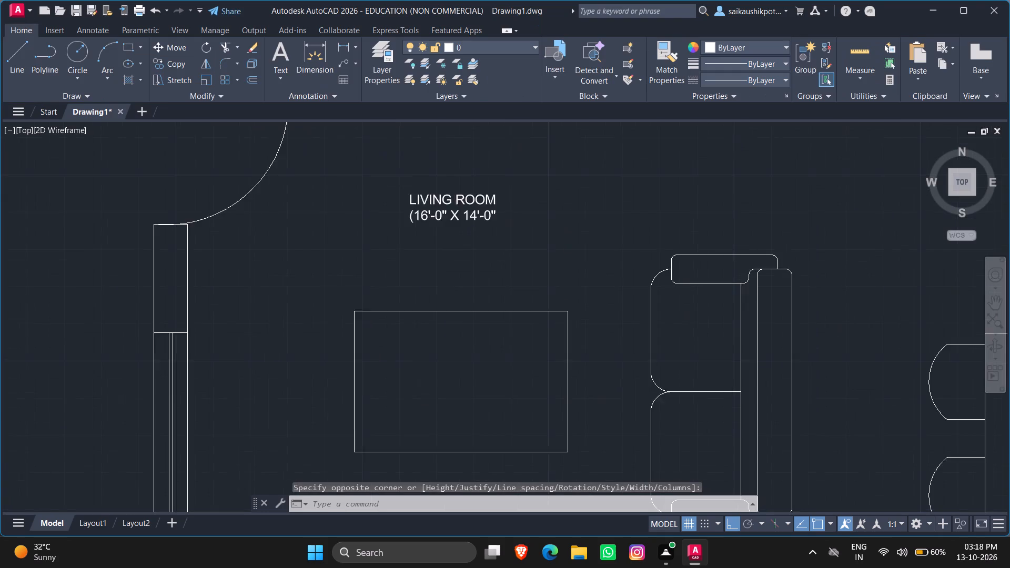
{"action": "scroll", "coordinate": [496, 244], "scroll_direction": "up", "scroll_amount": 1}
{"action": "scroll", "coordinate": [452, 201], "scroll_direction": "down", "scroll_amount": 2}
{"action": "double_click", "coordinate": [433, 190]}
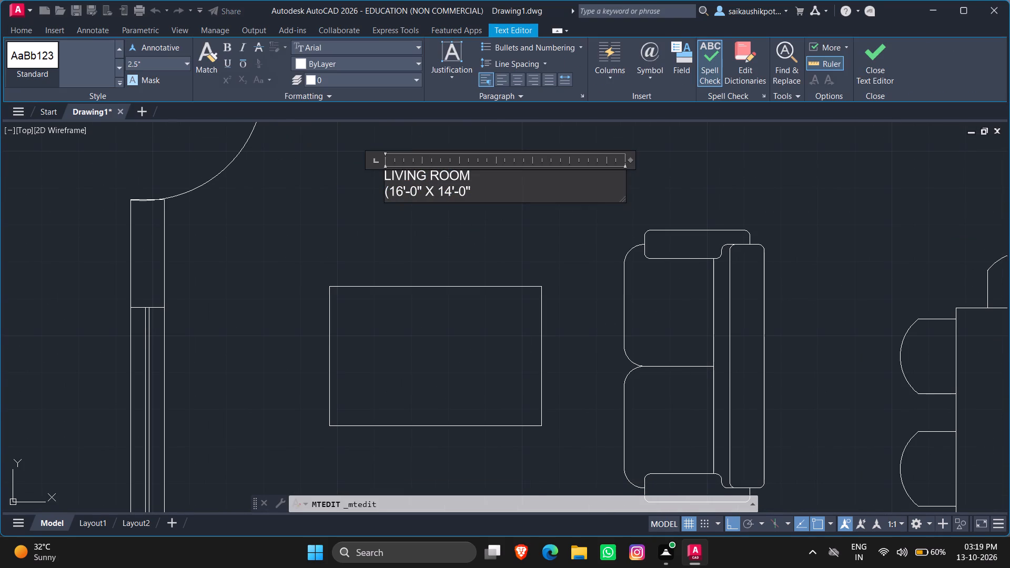
{"action": "left_click", "coordinate": [478, 194]}
{"action": "key", "text": "shift+parenright"}
{"action": "key", "text": "Escape"}
{"action": "key", "text": "Return"}
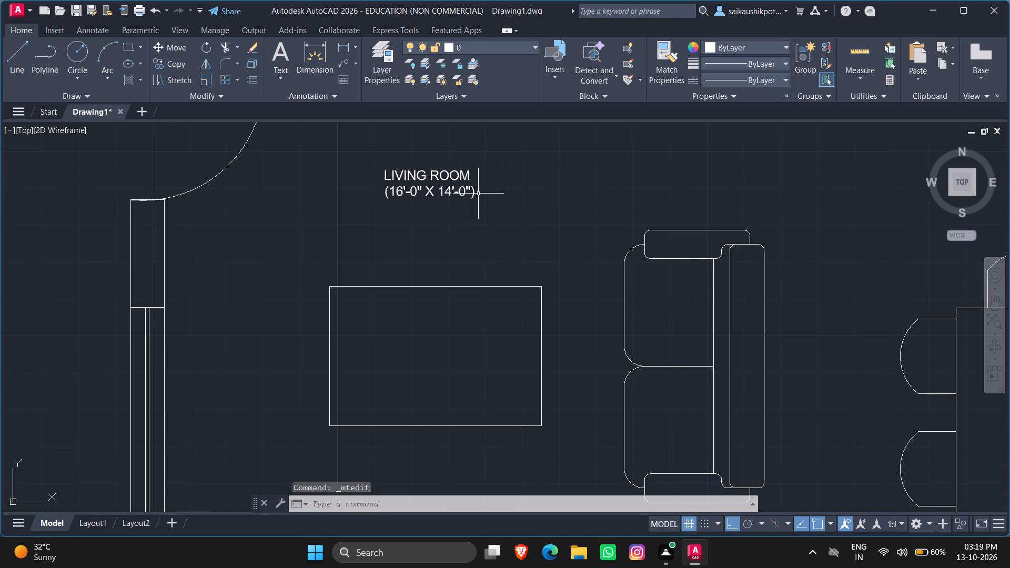
Scale the living room label up from its upper-left corner until it is slightly wider than the coffee table.
{"action": "left_click", "coordinate": [439, 182]}
{"action": "type", "text": "SC"}
{"action": "key", "text": "Return"}
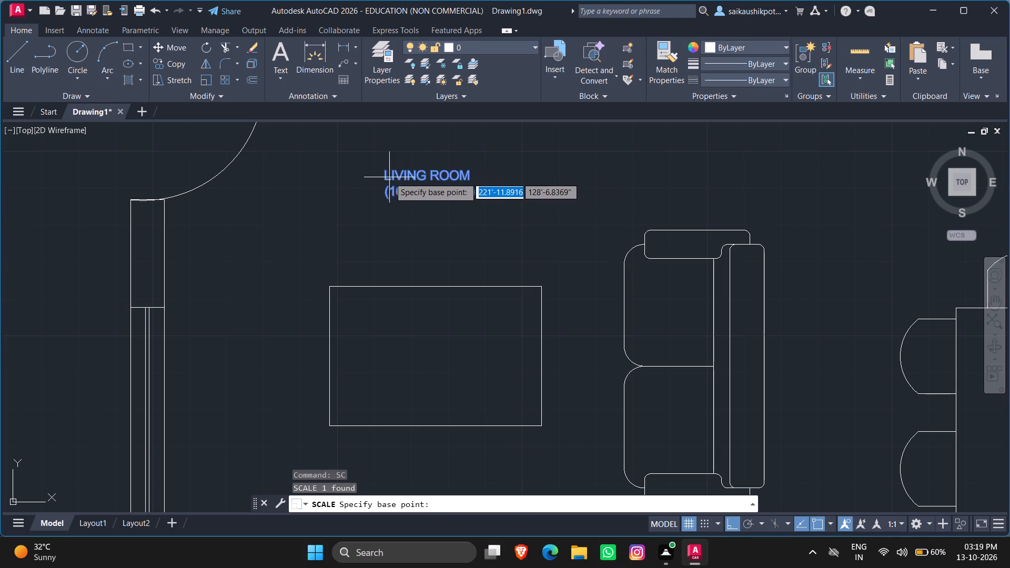
{"action": "left_click", "coordinate": [391, 176]}
{"action": "scroll", "coordinate": [366, 210], "scroll_direction": "down", "scroll_amount": 3}
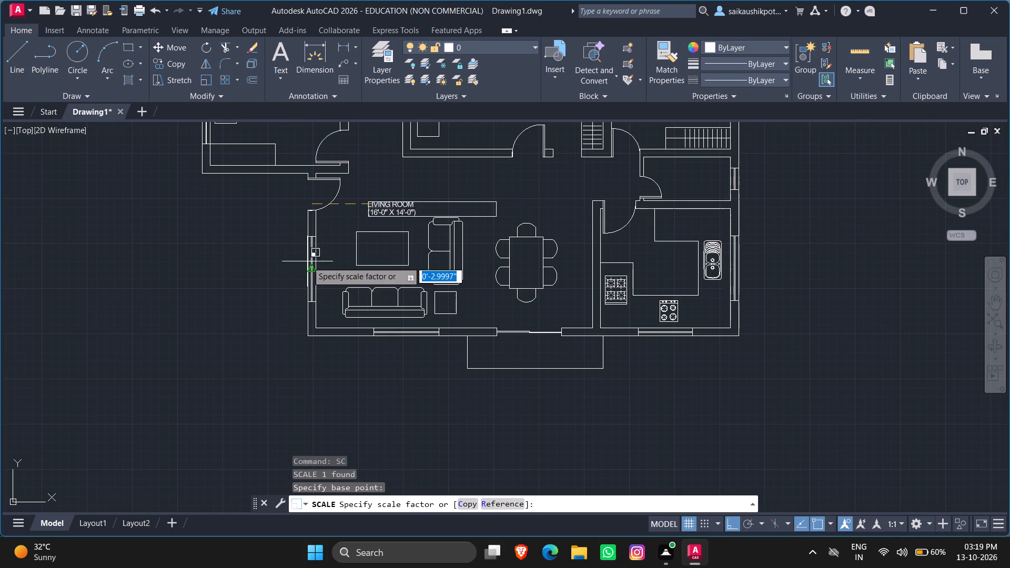
{"action": "scroll", "coordinate": [289, 266], "scroll_direction": "up", "scroll_amount": 1}
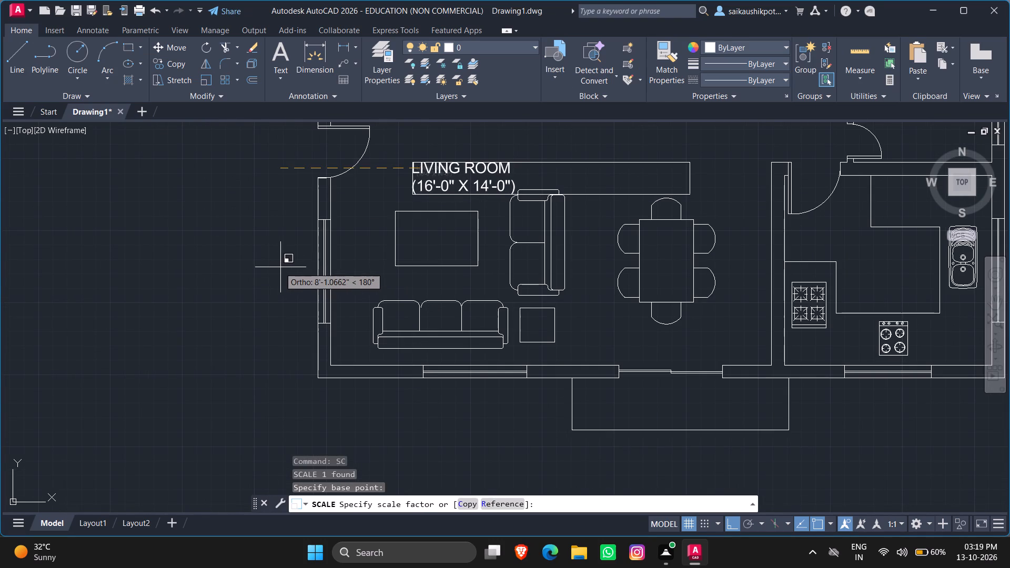
{"action": "left_click", "coordinate": [280, 267]}
{"action": "scroll", "coordinate": [423, 184], "scroll_direction": "down", "scroll_amount": 1}
Move the living room label horizontally a little over 1' toward the left wall, above the coffee table.
{"action": "left_click", "coordinate": [422, 182]}
{"action": "left_click", "coordinate": [405, 185]}
{"action": "scroll", "coordinate": [405, 185], "scroll_direction": "up", "scroll_amount": 1}
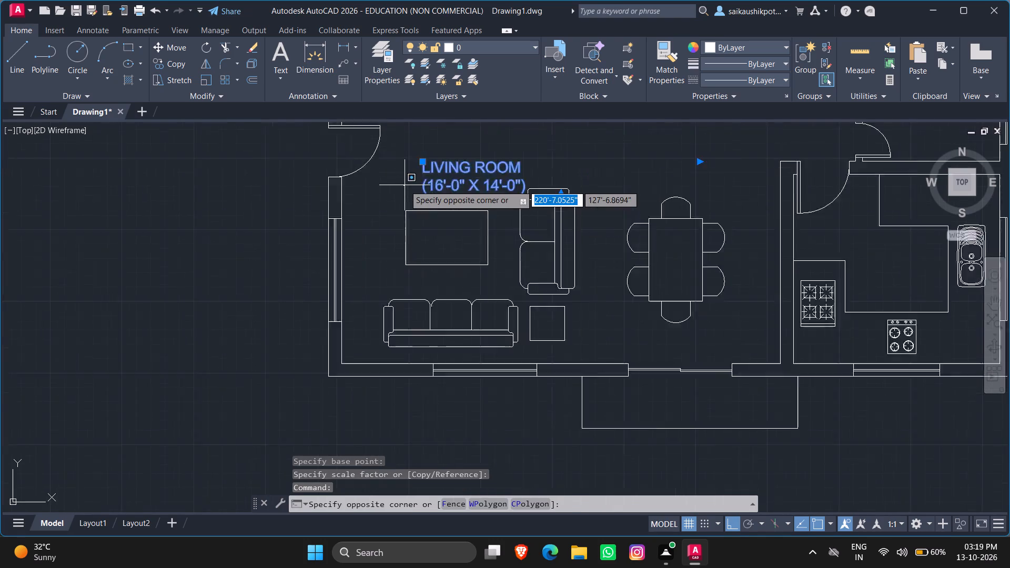
{"action": "scroll", "coordinate": [405, 185], "scroll_direction": "up", "scroll_amount": 2}
{"action": "key", "text": "Escape"}
{"action": "scroll", "coordinate": [428, 224], "scroll_direction": "down", "scroll_amount": 3}
{"action": "scroll", "coordinate": [440, 203], "scroll_direction": "up", "scroll_amount": 3}
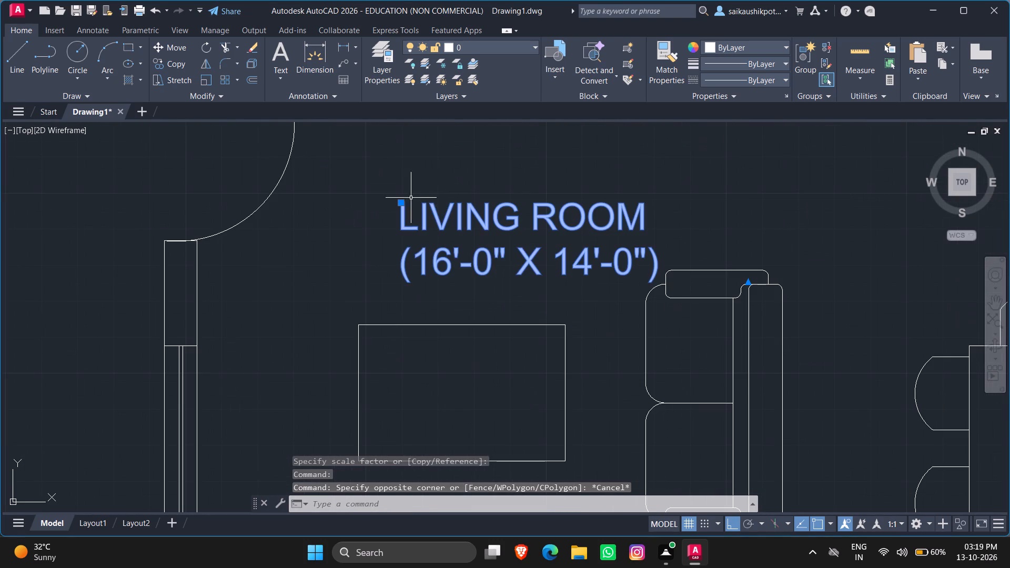
{"action": "left_click", "coordinate": [401, 206]}
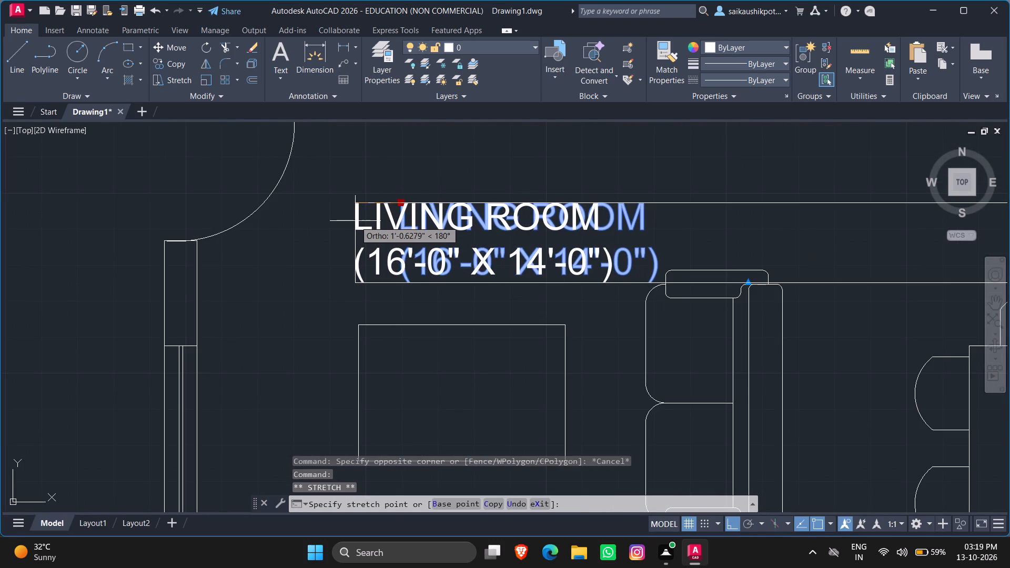
{"action": "left_click", "coordinate": [347, 221]}
{"action": "key", "text": "Escape"}
{"action": "scroll", "coordinate": [405, 207], "scroll_direction": "up", "scroll_amount": 1}
{"action": "scroll", "coordinate": [399, 221], "scroll_direction": "down", "scroll_amount": 2}
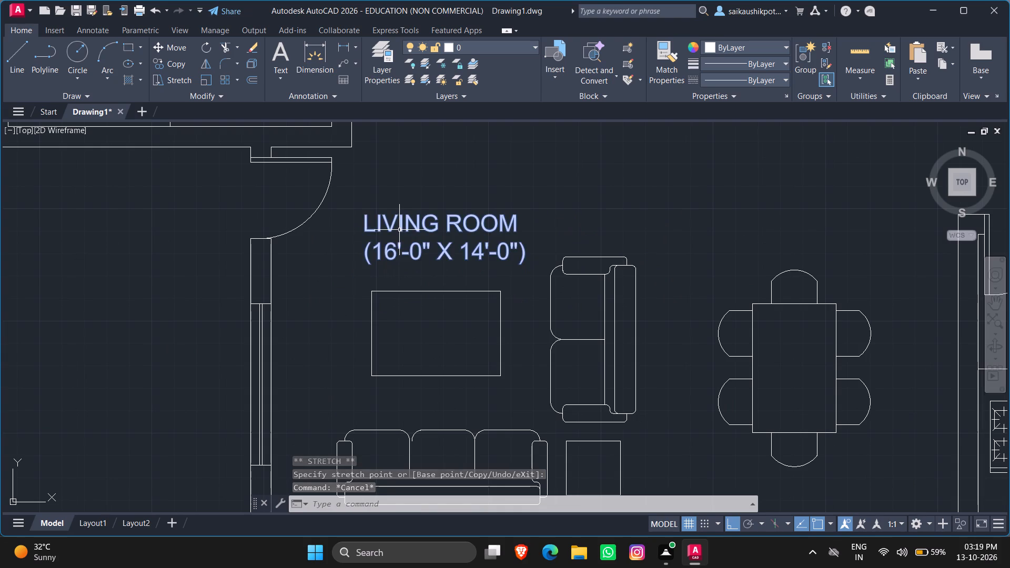
Copy the living room label and paste the copy just above the dining table.
{"action": "left_click", "coordinate": [399, 230]}
{"action": "key", "text": "ctrl+c"}
{"action": "key", "text": "ctrl+v"}
{"action": "scroll", "coordinate": [336, 263], "scroll_direction": "down", "scroll_amount": 3}
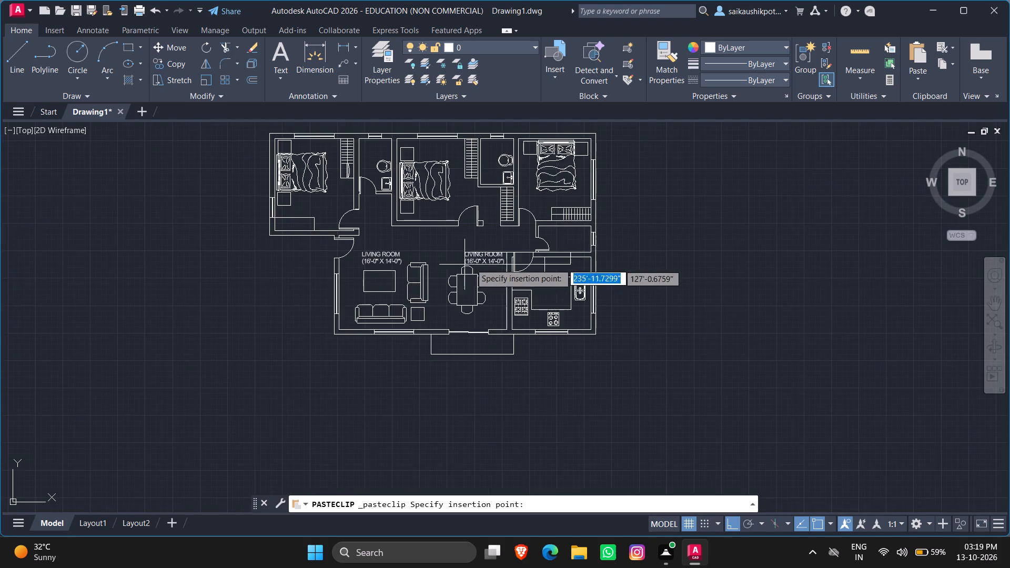
{"action": "scroll", "coordinate": [486, 258], "scroll_direction": "up", "scroll_amount": 4}
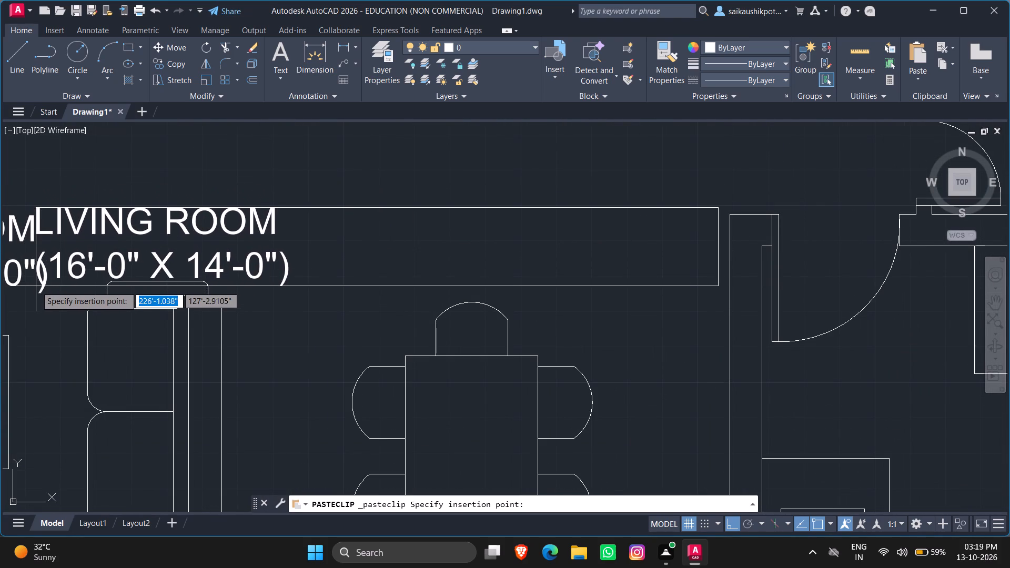
{"action": "scroll", "coordinate": [138, 272], "scroll_direction": "down", "scroll_amount": 3}
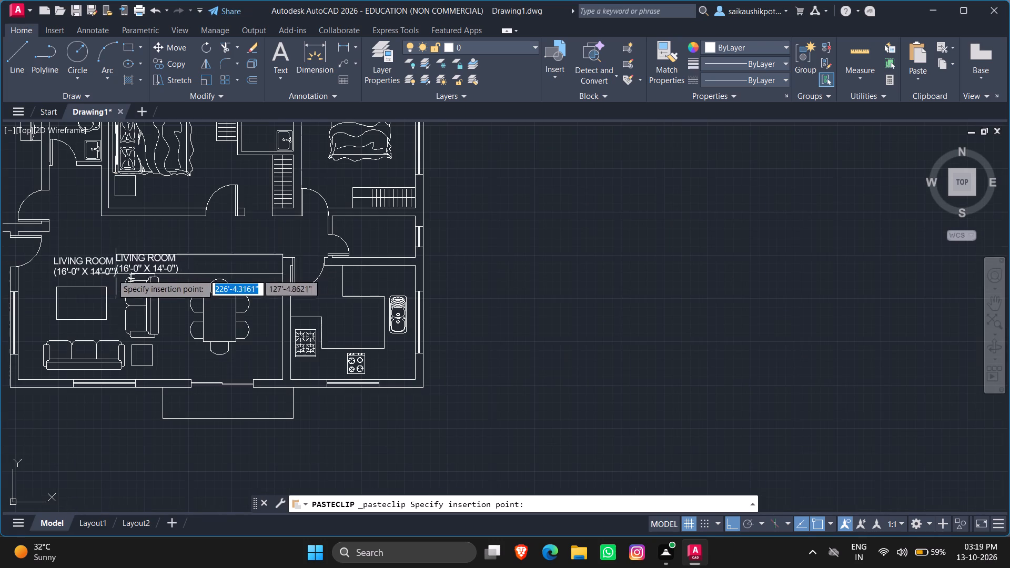
{"action": "scroll", "coordinate": [143, 272], "scroll_direction": "up", "scroll_amount": 2}
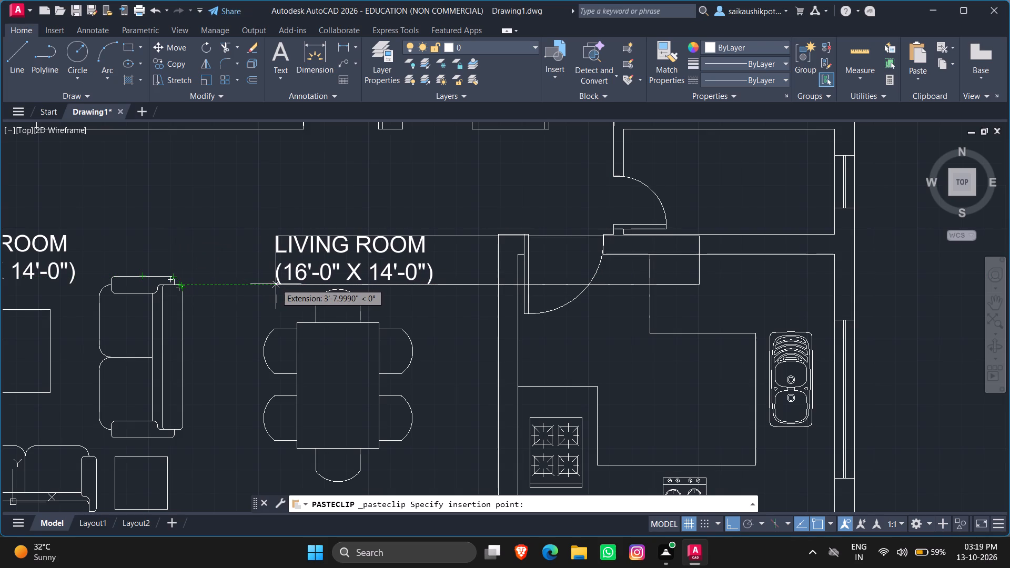
{"action": "left_click", "coordinate": [277, 284]}
Open the pasted label above the dining table for editing and replace its name line with DINING.
{"action": "double_click", "coordinate": [295, 263]}
{"action": "triple_click", "coordinate": [287, 271]}
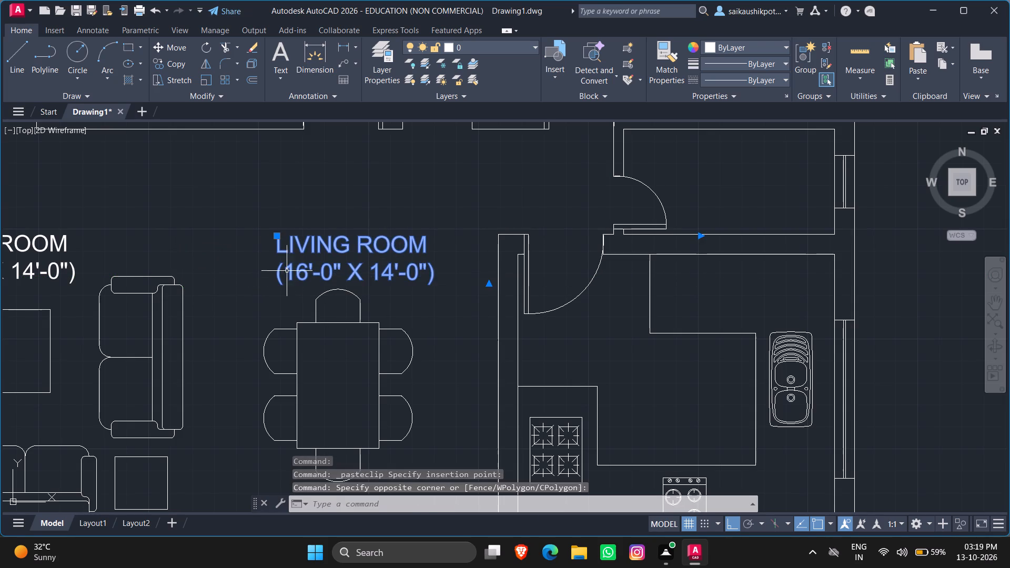
{"action": "left_click_drag", "start_coordinate": [349, 246], "coordinate": [278, 246]}
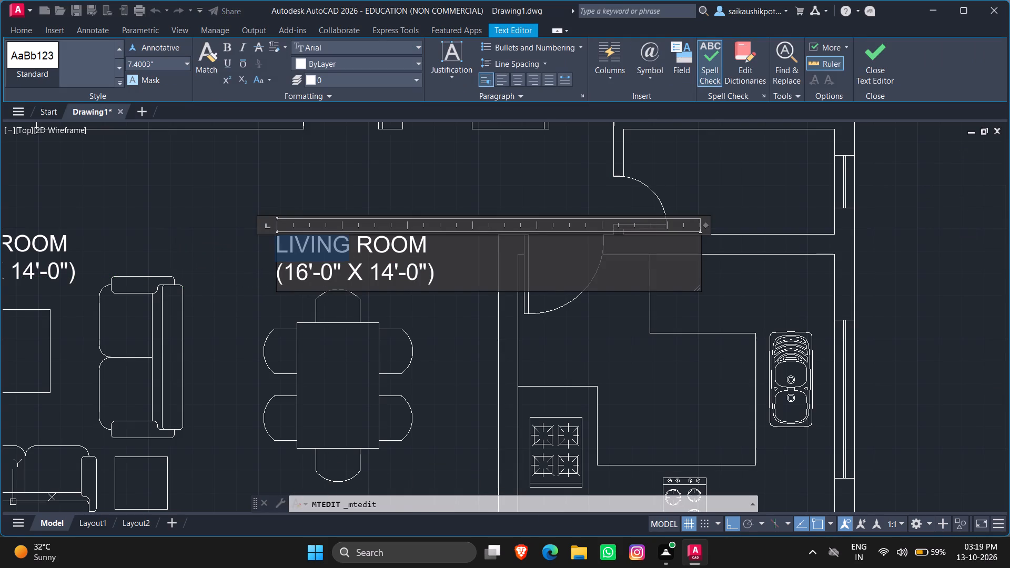
{"action": "left_click_drag", "start_coordinate": [278, 246], "coordinate": [260, 246]}
{"action": "key", "text": "Right"}
{"action": "key", "text": "Right"}
{"action": "key", "text": "Right"}
{"action": "key", "text": "Right"}
{"action": "key", "text": "Right"}
{"action": "key", "text": "Right"}
{"action": "key", "text": "Right"}
{"action": "key", "text": "Right"}
{"action": "key", "text": "Right"}
{"action": "key", "text": "Right"}
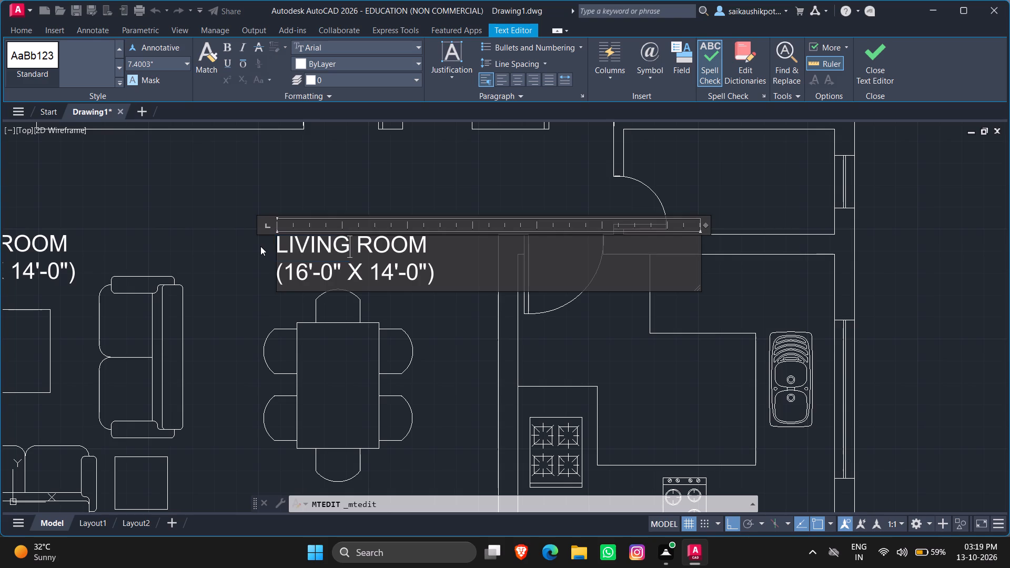
{"action": "key", "text": "Right"}
{"action": "key", "text": "Right"}
{"action": "key", "text": "Right"}
{"action": "key", "text": "Left"}
{"action": "key", "text": "Left"}
{"action": "key", "text": "Left"}
{"action": "key", "text": "Left"}
{"action": "key", "text": "Left"}
{"action": "key", "text": "Left"}
{"action": "key", "text": "BackSpace"}
{"action": "key", "text": "BackSpace"}
{"action": "key", "text": "BackSpace"}
{"action": "key", "text": "BackSpace"}
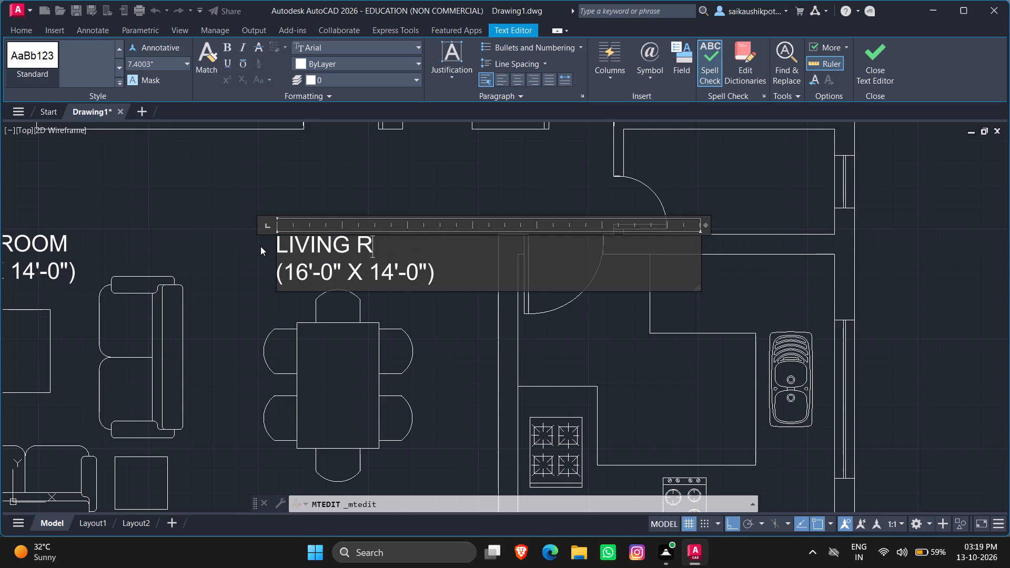
{"action": "key", "text": "BackSpace"}
{"action": "key", "text": "BackSpace"}
{"action": "key", "text": "BackSpace"}
{"action": "key", "text": "BackSpace"}
{"action": "key", "text": "BackSpace"}
{"action": "key", "text": "BackSpace"}
{"action": "key", "text": "BackSpace"}
{"action": "key", "text": "BackSpace"}
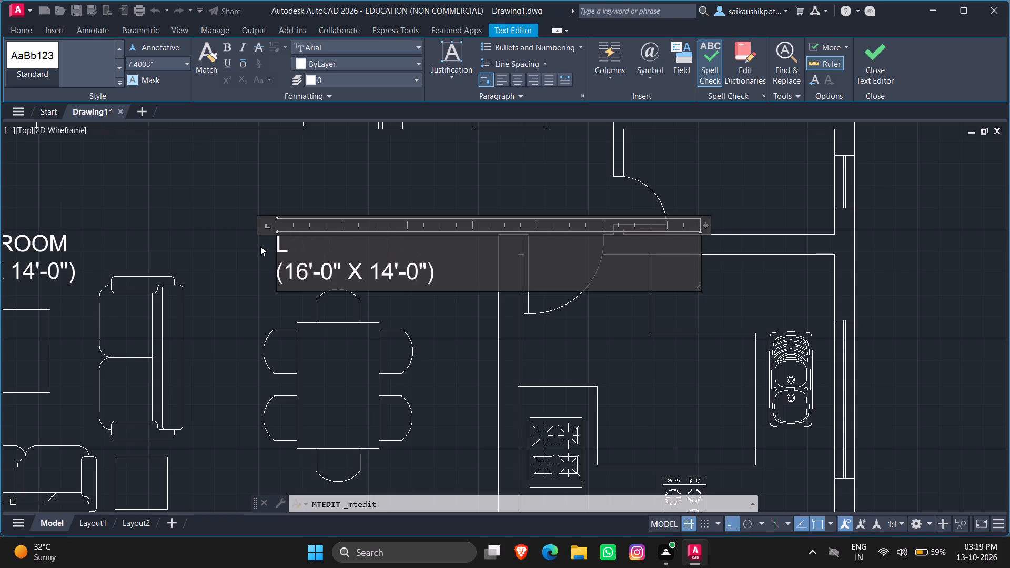
{"action": "type", "text": "DINING"}
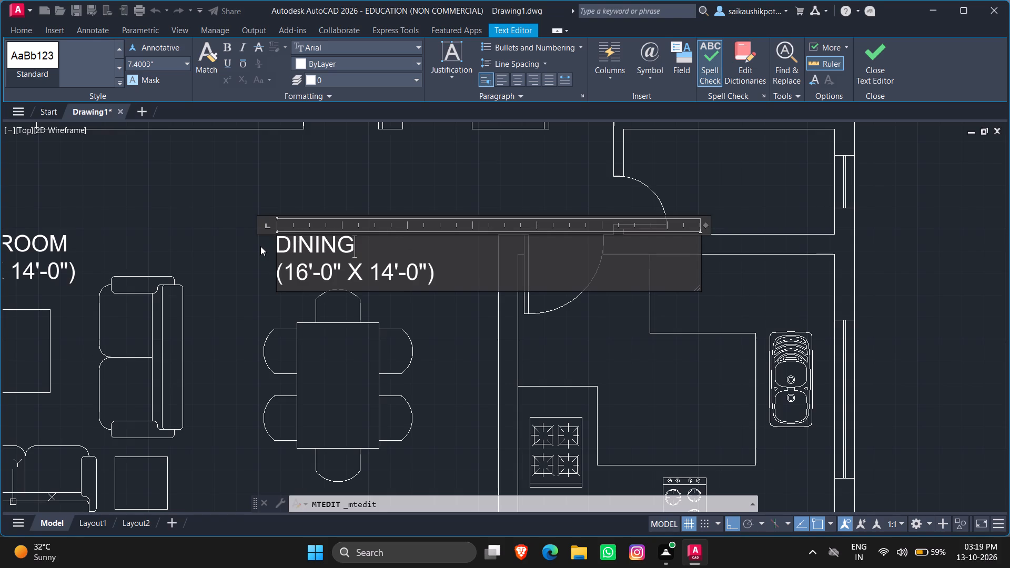
Indent the word DINING with six leading spaces to centre it over the size line.
{"action": "key", "text": "Left"}
{"action": "key", "text": "Left"}
{"action": "key", "text": "Left"}
{"action": "key", "text": "Left"}
{"action": "key", "text": "Left"}
{"action": "key", "text": "Left"}
{"action": "key", "text": "Left"}
{"action": "key", "text": "space"}
{"action": "key", "text": "space"}
{"action": "key", "text": "space"}
{"action": "key", "text": "space"}
{"action": "key", "text": "space"}
{"action": "key", "text": "space"}
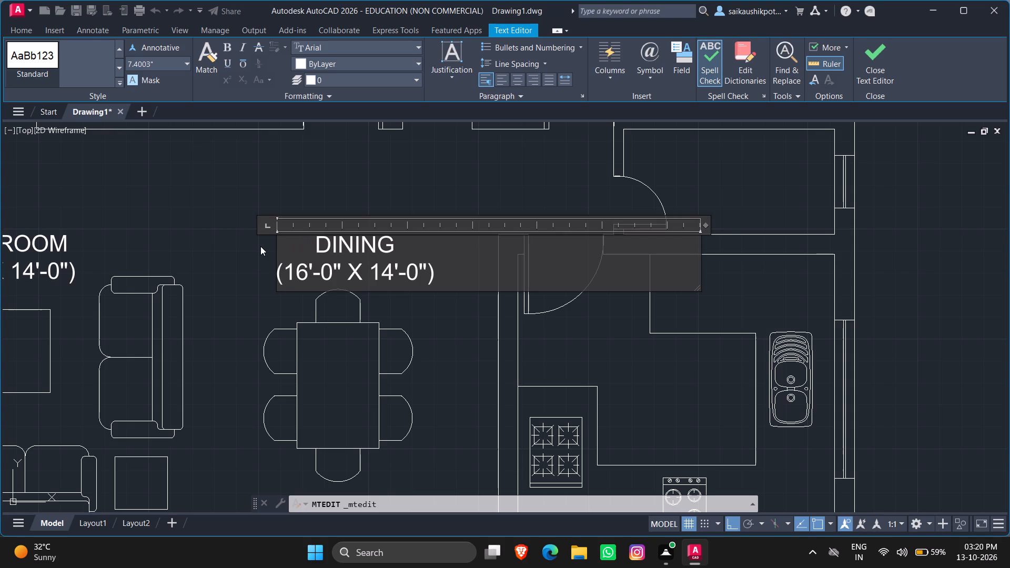
Change the dining label's size line to (12'-0" X 11'-0") and finish the text.
{"action": "key", "text": "Down"}
{"action": "key", "text": "Left"}
{"action": "key", "text": "Right"}
{"action": "key", "text": "Left"}
{"action": "key", "text": "BackSpace"}
{"action": "key", "text": "2"}
{"action": "key", "text": "Right"}
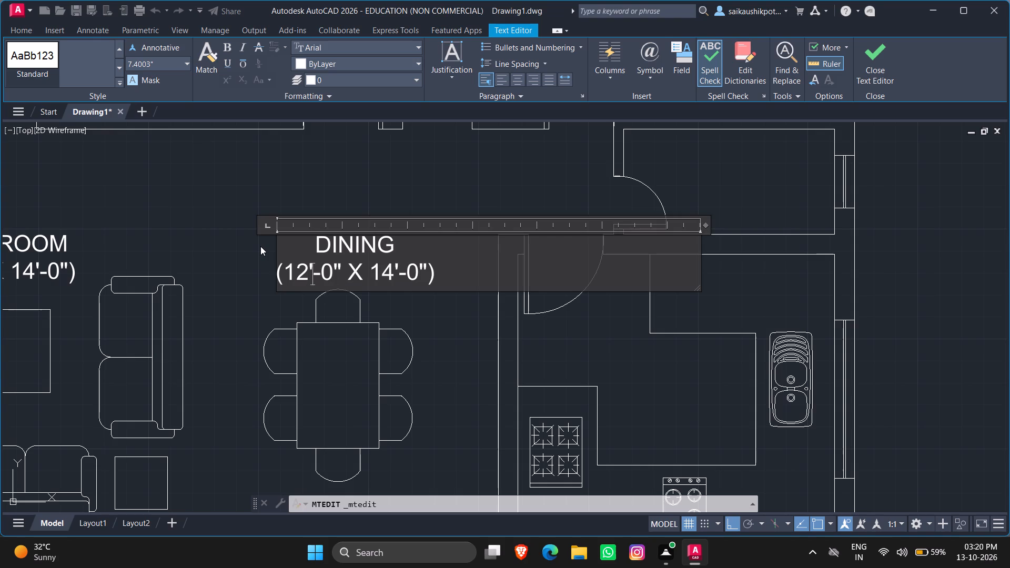
{"action": "key", "text": "Right"}
{"action": "key", "text": "Right"}
{"action": "key", "text": "Right"}
{"action": "key", "text": "Right"}
{"action": "key", "text": "Right"}
{"action": "key", "text": "Right"}
{"action": "key", "text": "Right"}
{"action": "key", "text": "Right"}
{"action": "key", "text": "BackSpace"}
{"action": "key", "text": "1"}
{"action": "key", "text": "Escape"}
{"action": "key", "text": "Return"}
Paste another copy of the living room label into the kitchen, between the stove and the sink.
{"action": "scroll", "coordinate": [289, 335], "scroll_direction": "down", "scroll_amount": 2}
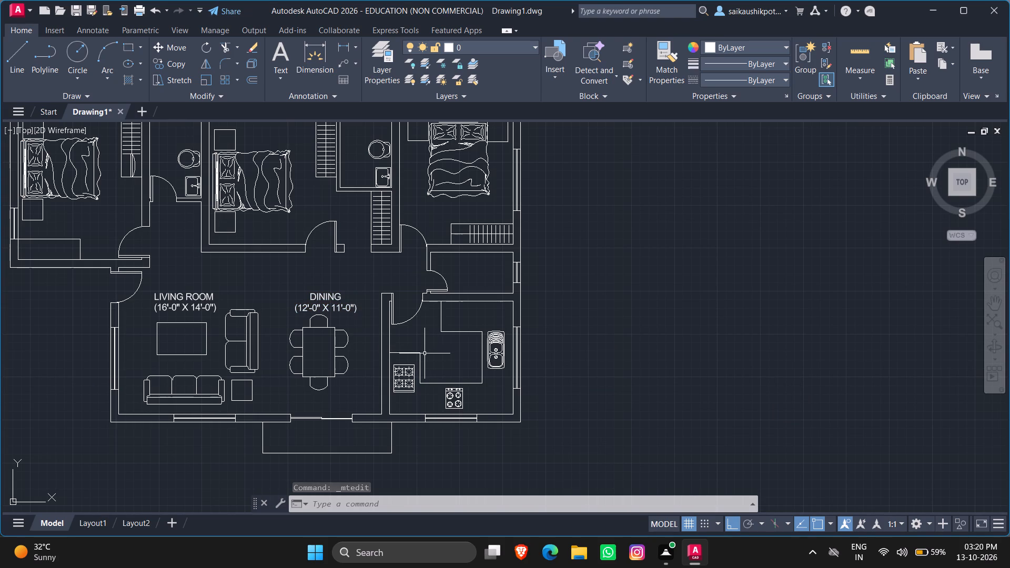
{"action": "key", "text": "ctrl+v"}
{"action": "scroll", "coordinate": [437, 365], "scroll_direction": "up", "scroll_amount": 3}
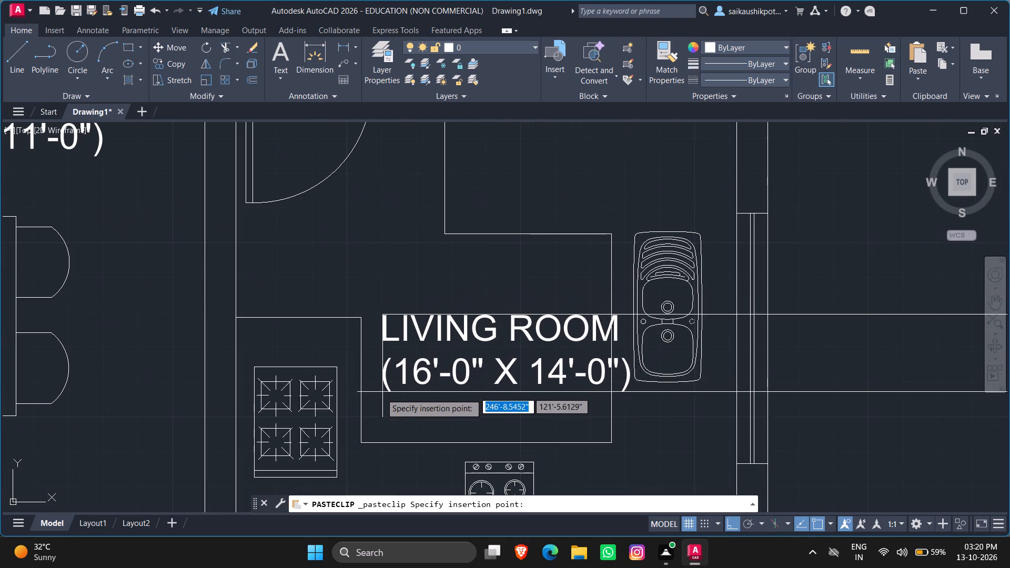
{"action": "left_click", "coordinate": [374, 390]}
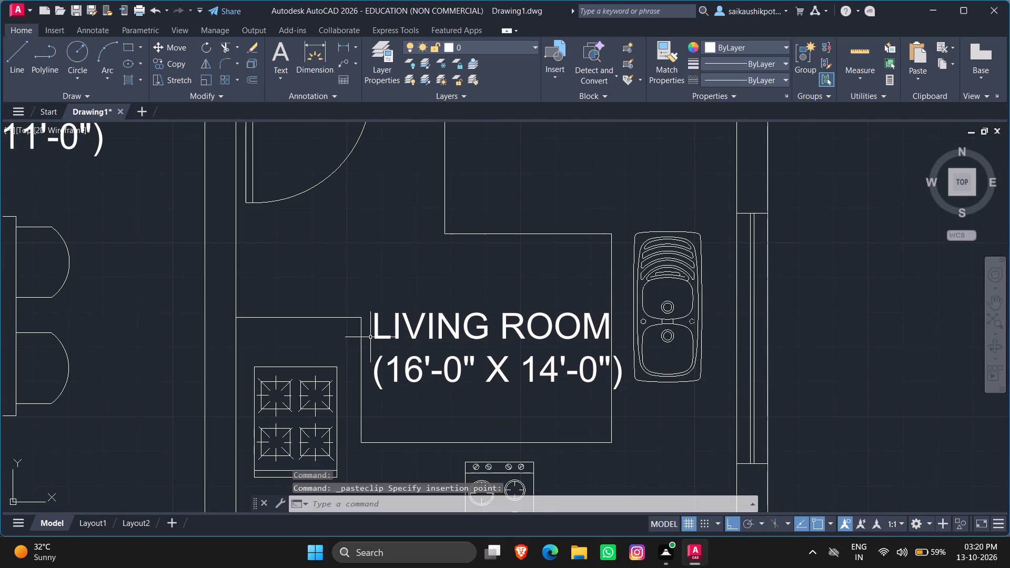
Open the label pasted in the kitchen for editing and replace its name line with KITCHEN.
{"action": "double_click", "coordinate": [375, 338]}
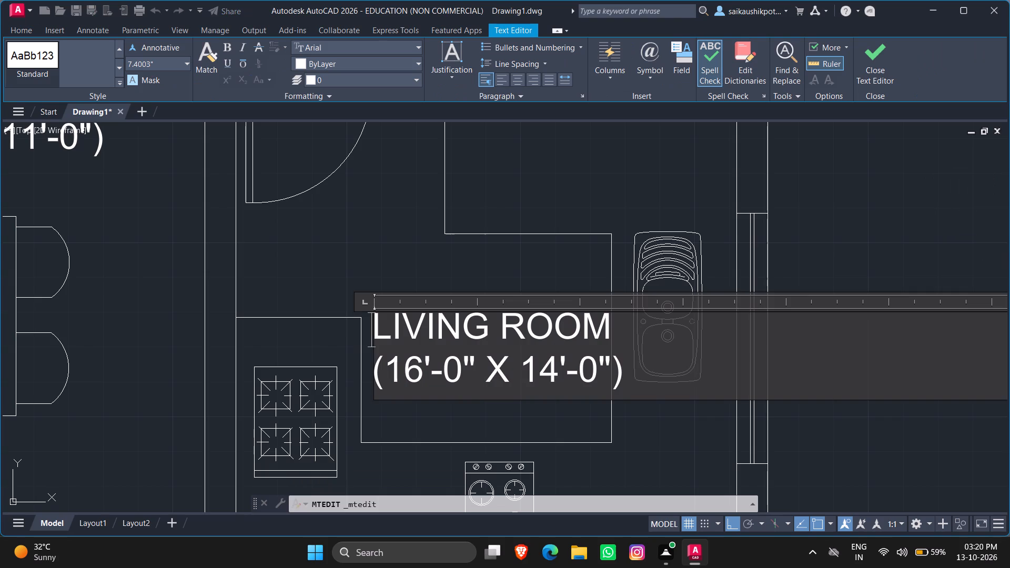
{"action": "left_click_drag", "start_coordinate": [610, 326], "coordinate": [376, 340]}
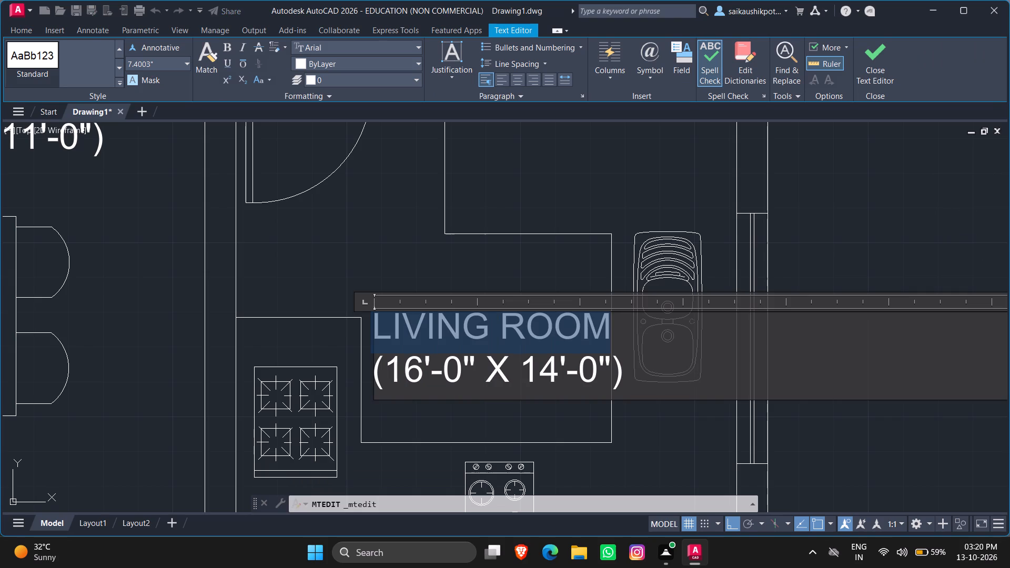
{"action": "left_click_drag", "start_coordinate": [376, 340], "coordinate": [350, 336]}
{"action": "key", "text": "BackSpace"}
{"action": "type", "text": "KI"}
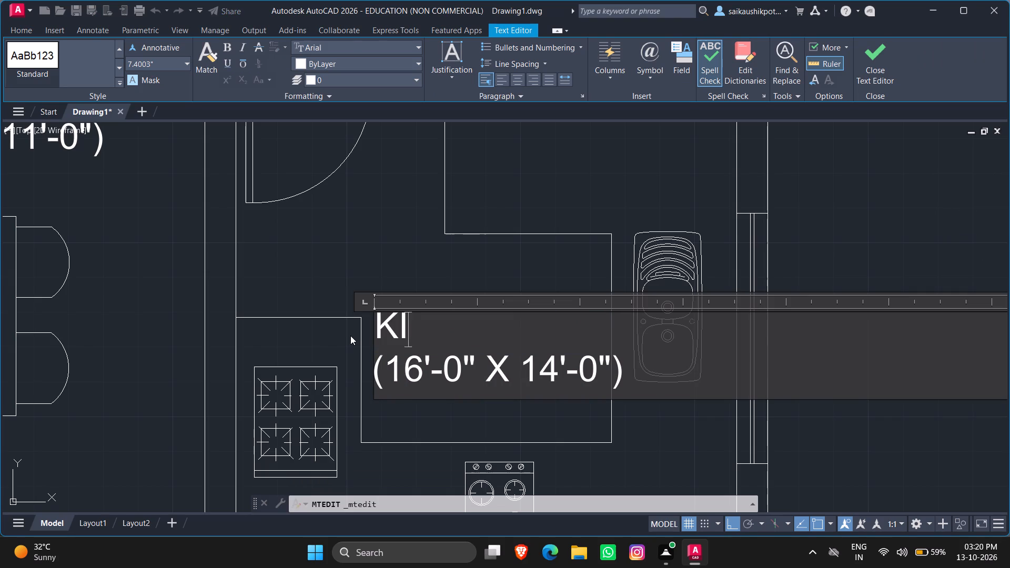
{"action": "type", "text": "TCHEN"}
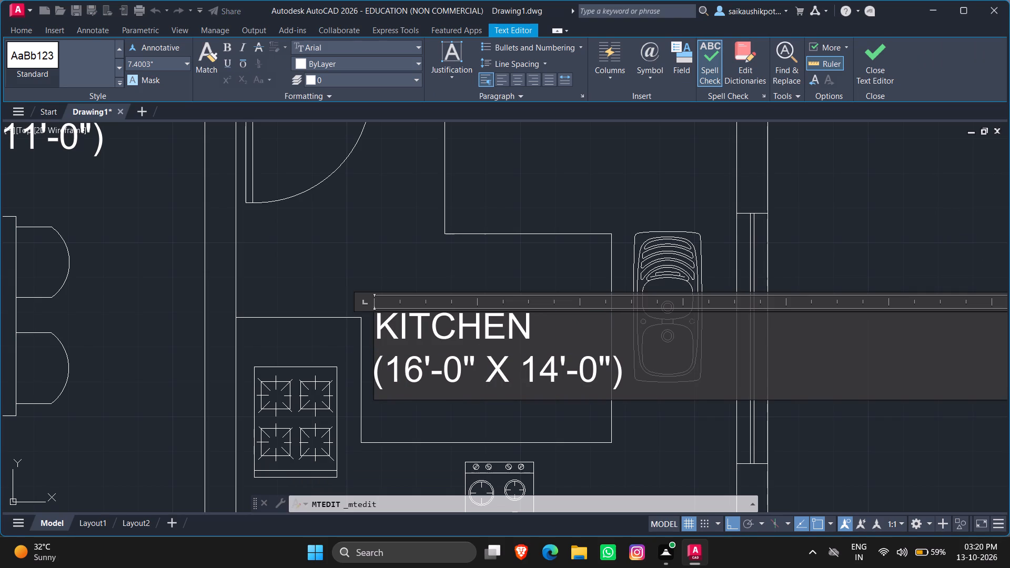
Change the kitchen label's size line to (10'-0" X 12'-0") and finish the text.
{"action": "left_click", "coordinate": [421, 380]}
{"action": "key", "text": "BackSpace"}
{"action": "key", "text": "0"}
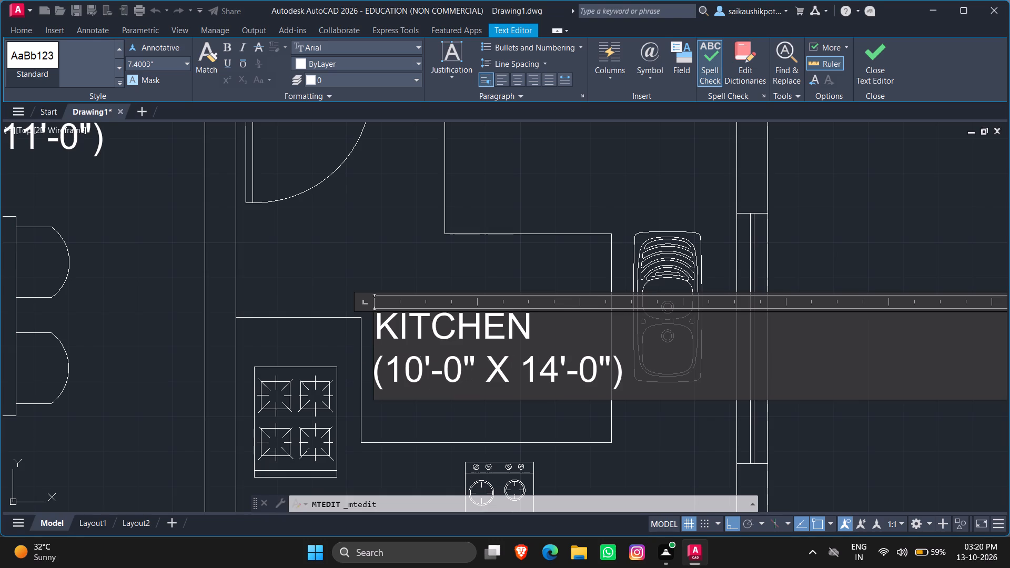
{"action": "key", "text": "Right"}
{"action": "key", "text": "Right"}
{"action": "key", "text": "Right"}
{"action": "key", "text": "Right"}
{"action": "key", "text": "Right"}
{"action": "key", "text": "Right"}
{"action": "key", "text": "Right"}
{"action": "key", "text": "Right"}
{"action": "key", "text": "Right"}
{"action": "key", "text": "Right"}
{"action": "key", "text": "Right"}
{"action": "key", "text": "Left"}
{"action": "key", "text": "Left"}
{"action": "key", "text": "BackSpace"}
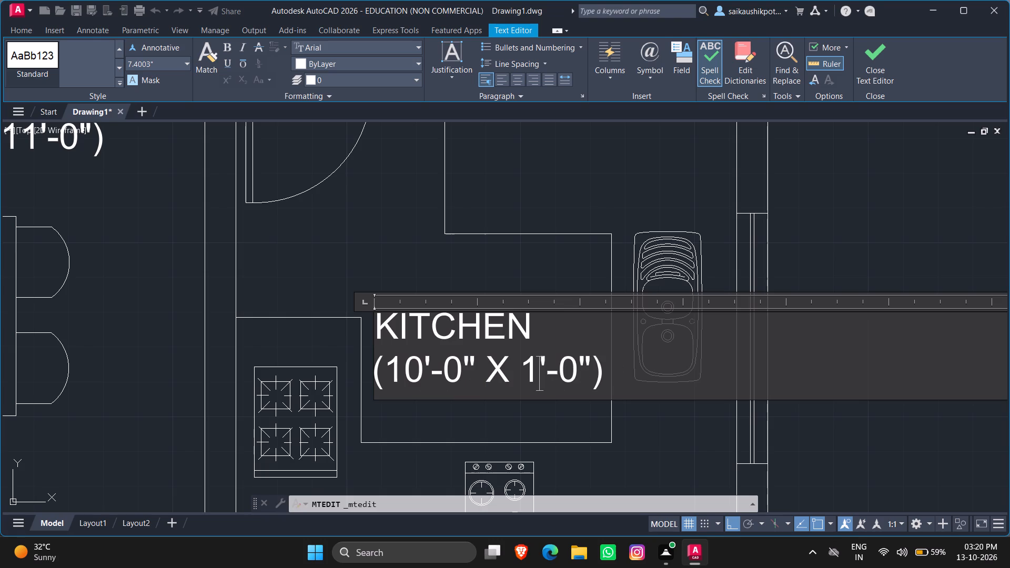
{"action": "key", "text": "2"}
{"action": "key", "text": "Escape"}
{"action": "key", "text": "Return"}
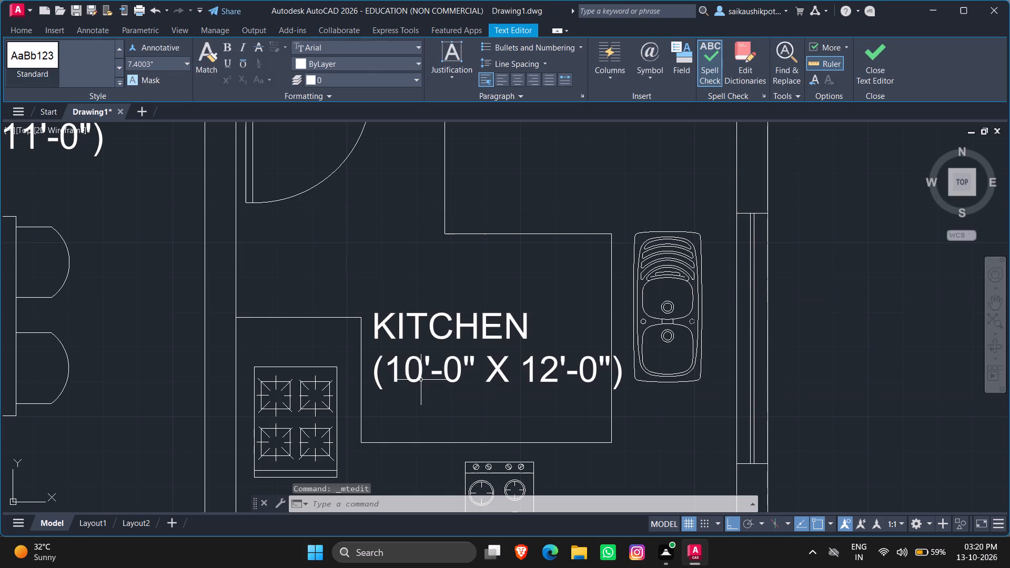
{"action": "scroll", "coordinate": [421, 380], "scroll_direction": "down", "scroll_amount": 1}
{"action": "scroll", "coordinate": [486, 347], "scroll_direction": "down", "scroll_amount": 3}
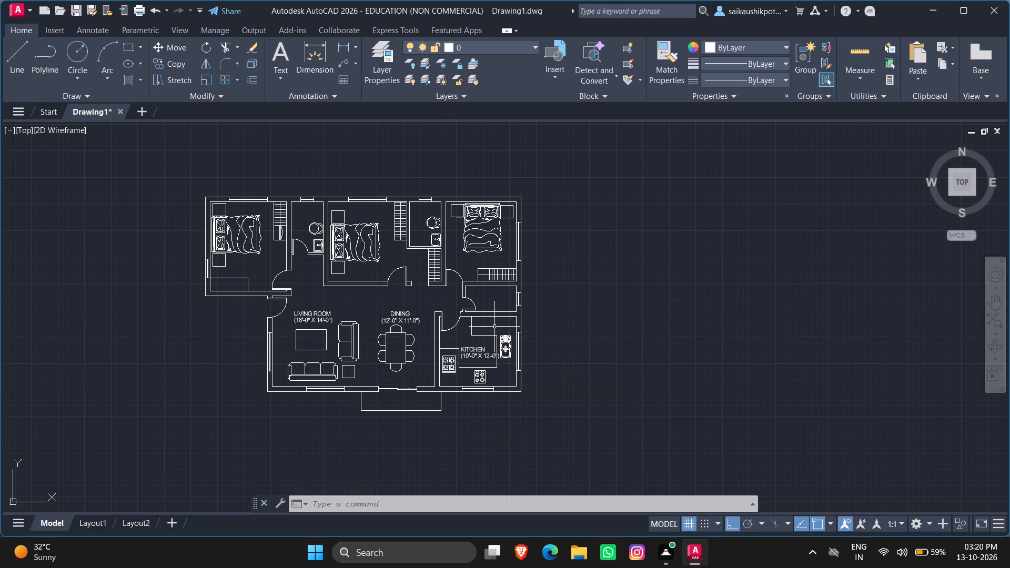
Paste another copy of the living room label into the small utility room above the kitchen.
{"action": "key", "text": "ctrl+v"}
{"action": "scroll", "coordinate": [490, 307], "scroll_direction": "up", "scroll_amount": 5}
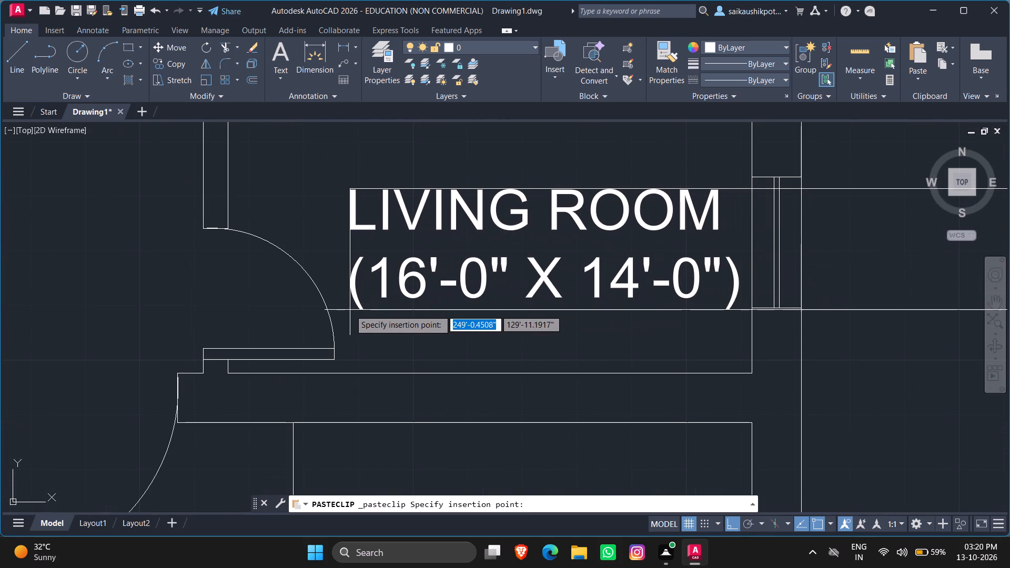
{"action": "left_click", "coordinate": [350, 310]}
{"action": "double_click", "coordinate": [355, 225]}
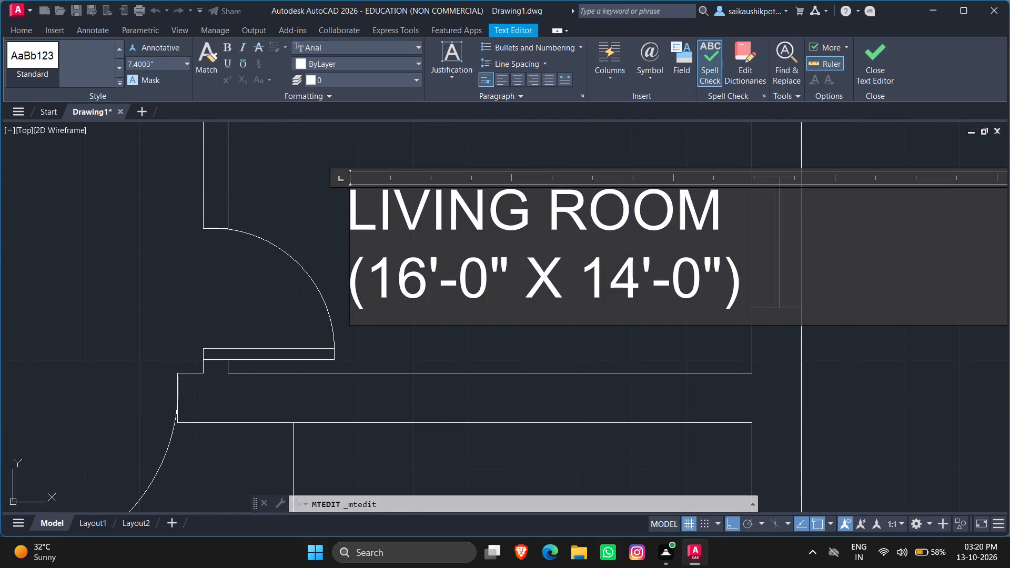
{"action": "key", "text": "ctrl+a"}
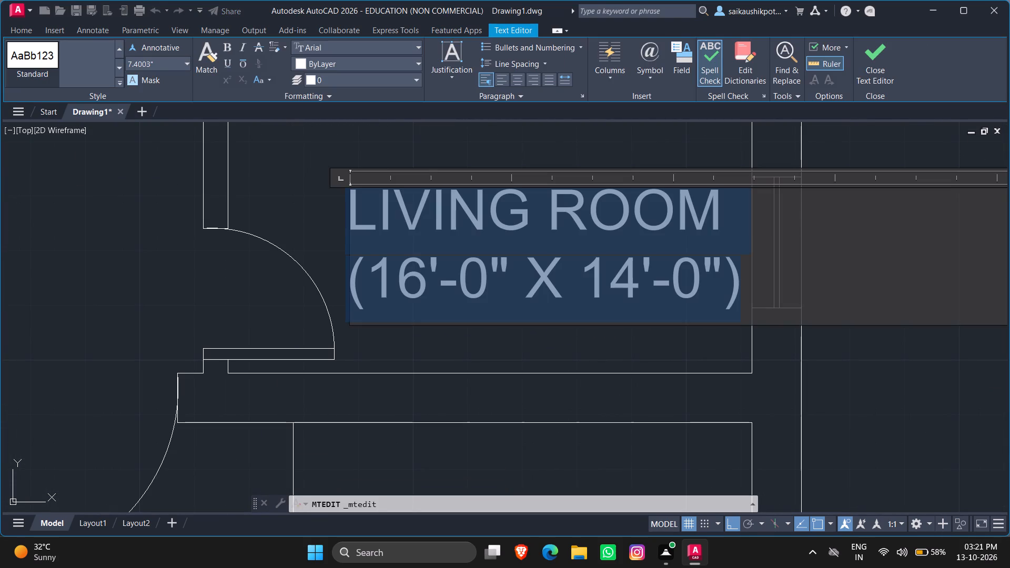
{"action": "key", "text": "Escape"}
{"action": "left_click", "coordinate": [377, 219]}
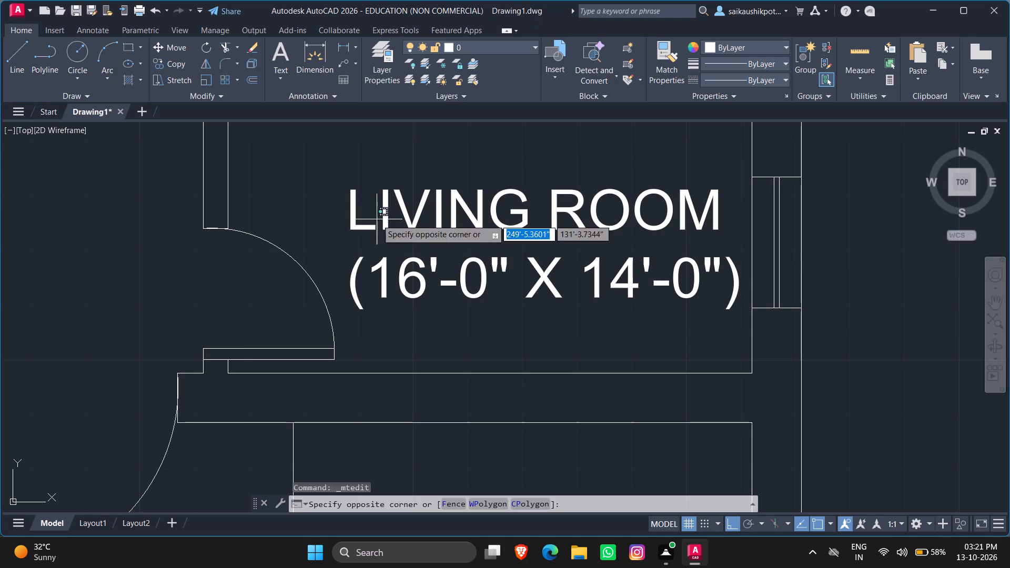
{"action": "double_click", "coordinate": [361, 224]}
Open the label pasted in the utility room for editing and replace its name line with UTILITY.
{"action": "double_click", "coordinate": [356, 220]}
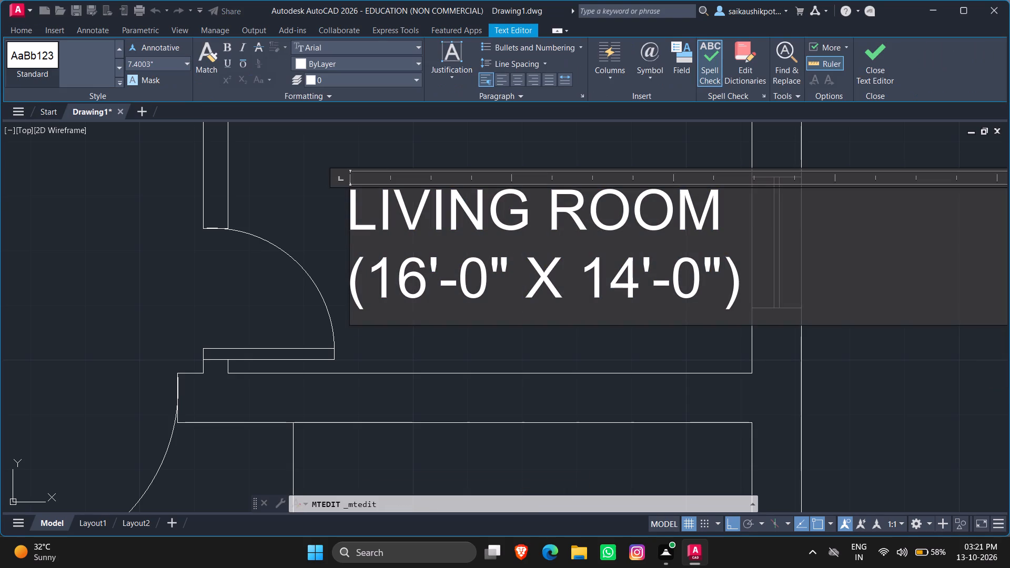
{"action": "left_click", "coordinate": [724, 217]}
{"action": "key", "text": "BackSpace"}
{"action": "key", "text": "BackSpace"}
{"action": "key", "text": "BackSpace"}
{"action": "key", "text": "BackSpace"}
{"action": "key", "text": "BackSpace"}
{"action": "key", "text": "BackSpace"}
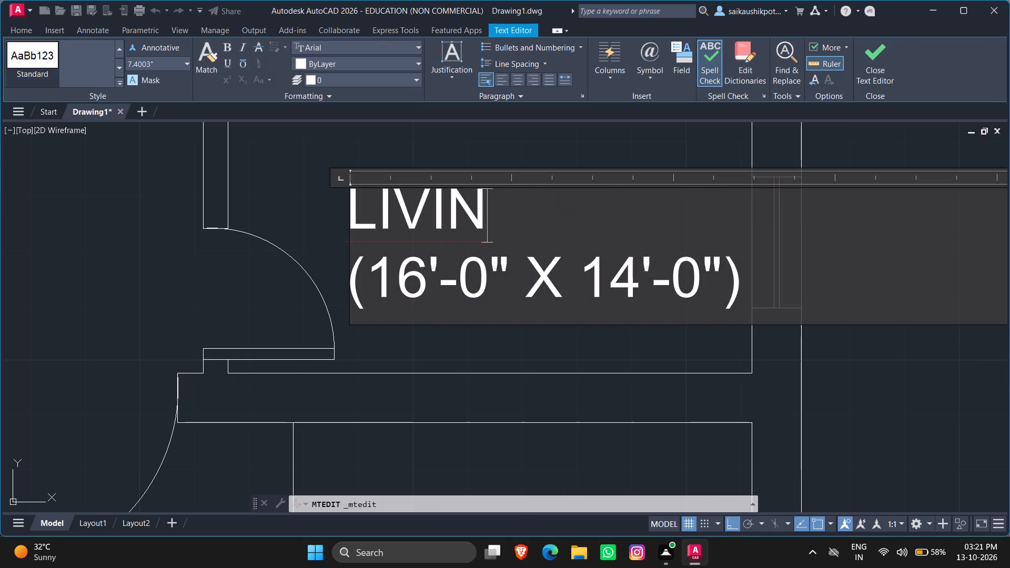
{"action": "key", "text": "BackSpace"}
{"action": "key", "text": "BackSpace"}
{"action": "key", "text": "BackSpace"}
{"action": "key", "text": "BackSpace"}
{"action": "key", "text": "BackSpace"}
{"action": "key", "text": "u"}
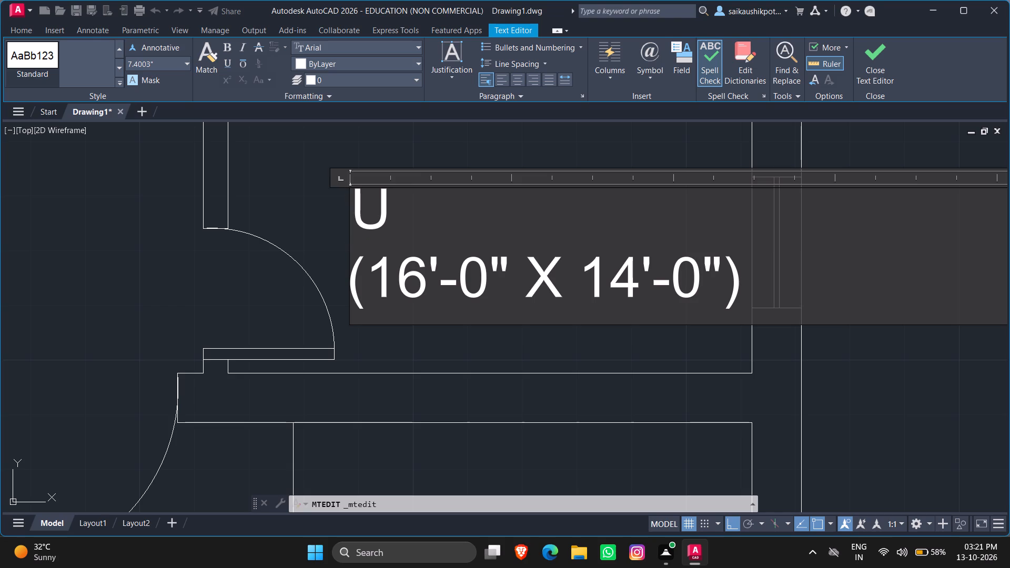
{"action": "type", "text": "TILITY"}
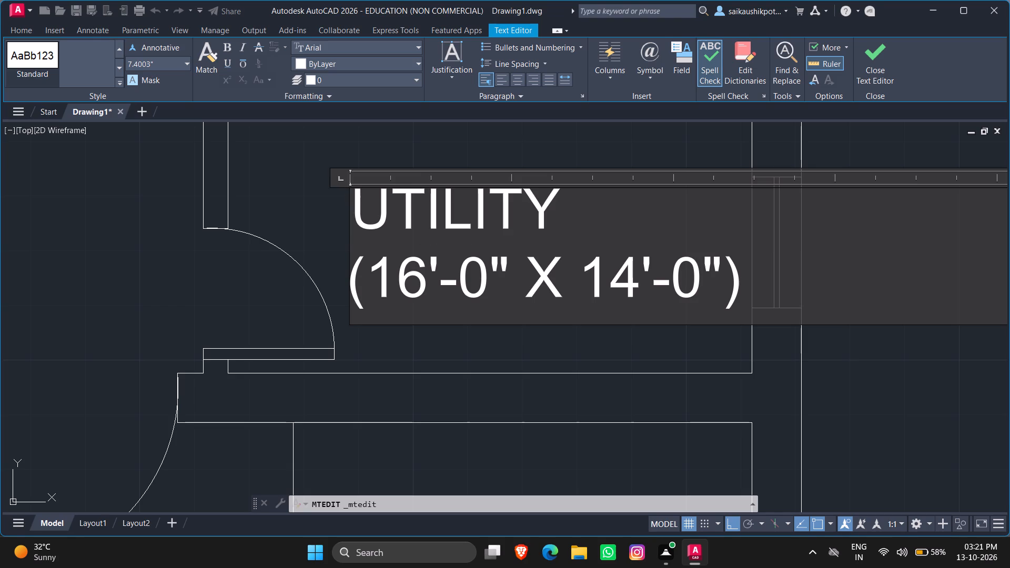
Change the utility label's size line to (4'-0" X 8'-0") and finish the text.
{"action": "key", "text": "Down"}
{"action": "key", "text": "Left"}
{"action": "key", "text": "Left"}
{"action": "key", "text": "Left"}
{"action": "key", "text": "Left"}
{"action": "key", "text": "Left"}
{"action": "key", "text": "Left"}
{"action": "key", "text": "Right"}
{"action": "key", "text": "BackSpace"}
{"action": "key", "text": "BackSpace"}
{"action": "key", "text": "BackSpace"}
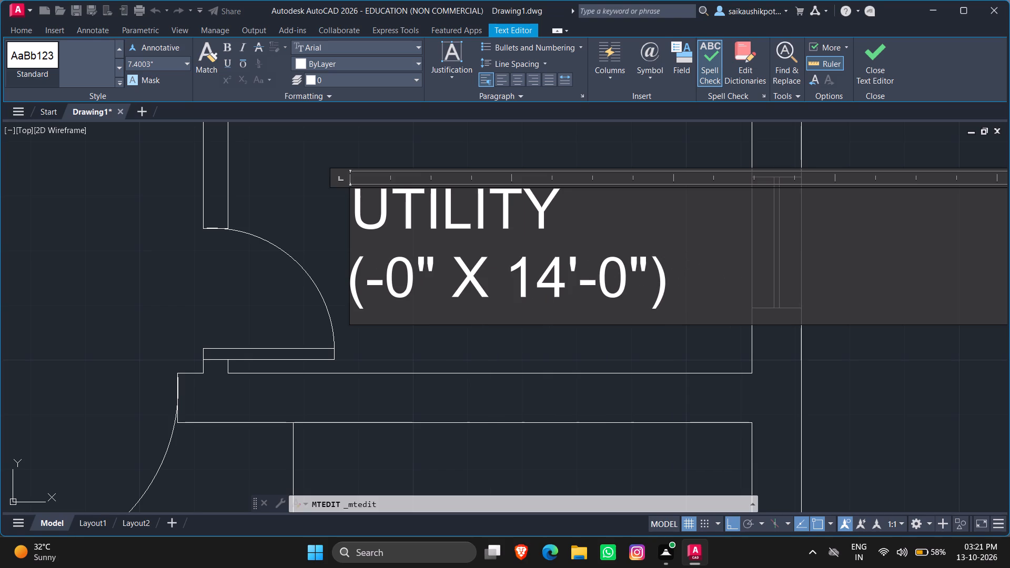
{"action": "key", "text": "4"}
{"action": "key", "text": "apostrophe"}
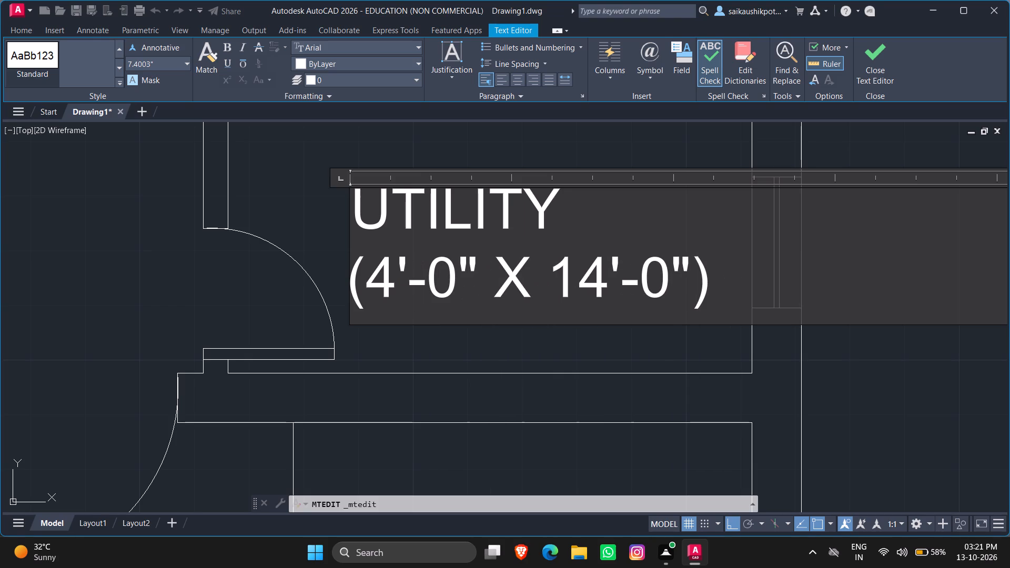
{"action": "key", "text": "Right"}
{"action": "key", "text": "Right"}
{"action": "key", "text": "Right"}
{"action": "key", "text": "Right"}
{"action": "key", "text": "Right"}
{"action": "key", "text": "Right"}
{"action": "key", "text": "Right"}
{"action": "key", "text": "Right"}
{"action": "key", "text": "Right"}
{"action": "key", "text": "Right"}
{"action": "key", "text": "Right"}
{"action": "key", "text": "Right"}
{"action": "key", "text": "Right"}
{"action": "key", "text": "Right"}
{"action": "key", "text": "Right"}
{"action": "key", "text": "Right"}
{"action": "key", "text": "Right"}
{"action": "key", "text": "Right"}
{"action": "key", "text": "Right"}
{"action": "key", "text": "Right"}
{"action": "key", "text": "Right"}
{"action": "key", "text": "Right"}
{"action": "key", "text": "Right"}
{"action": "key", "text": "Right"}
{"action": "key", "text": "Right"}
{"action": "key", "text": "Right"}
{"action": "key", "text": "Right"}
{"action": "key", "text": "Right"}
{"action": "key", "text": "Right"}
{"action": "key", "text": "Right"}
{"action": "key", "text": "Left"}
{"action": "key", "text": "Left"}
{"action": "key", "text": "Left"}
{"action": "key", "text": "Left"}
{"action": "key", "text": "Left"}
{"action": "key", "text": "BackSpace"}
{"action": "key", "text": "BackSpace"}
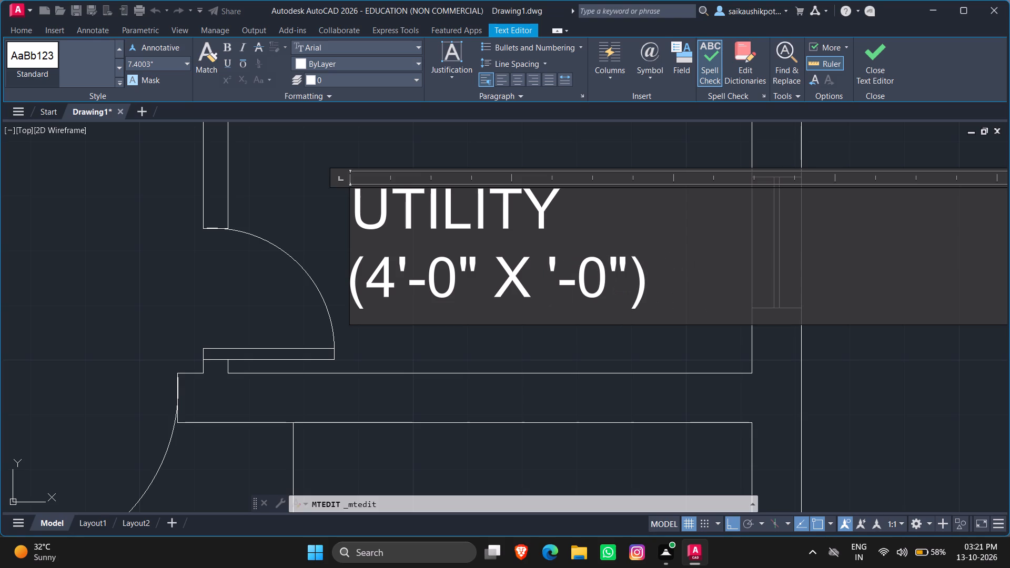
{"action": "key", "text": "8"}
{"action": "key", "text": "Escape"}
{"action": "key", "text": "Return"}
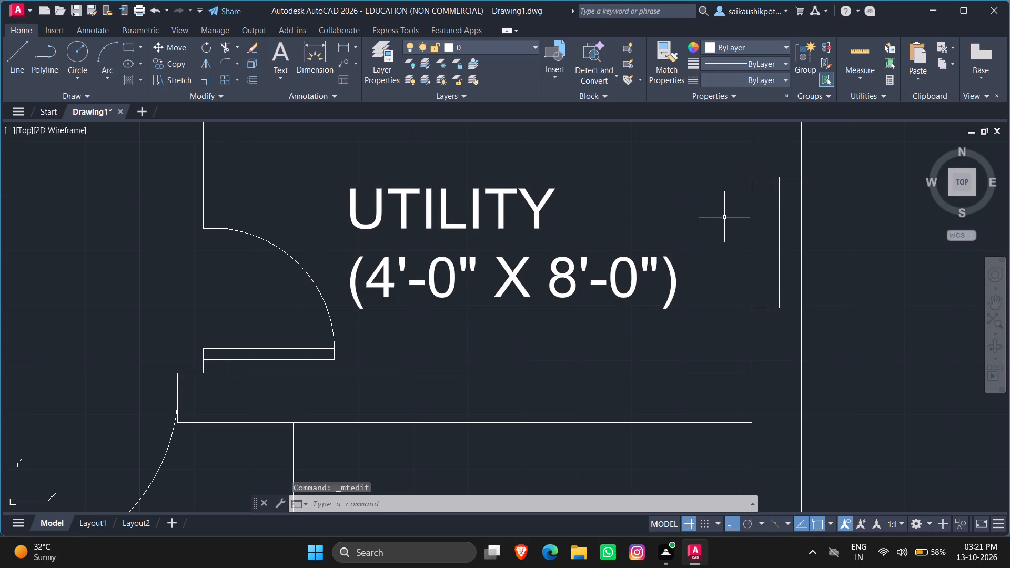
Paste another copy of the living room label into the bedroom above the utility room, between the bed and the wardrobe.
{"action": "scroll", "coordinate": [702, 236], "scroll_direction": "down", "scroll_amount": 5}
{"action": "scroll", "coordinate": [648, 279], "scroll_direction": "up", "scroll_amount": 2}
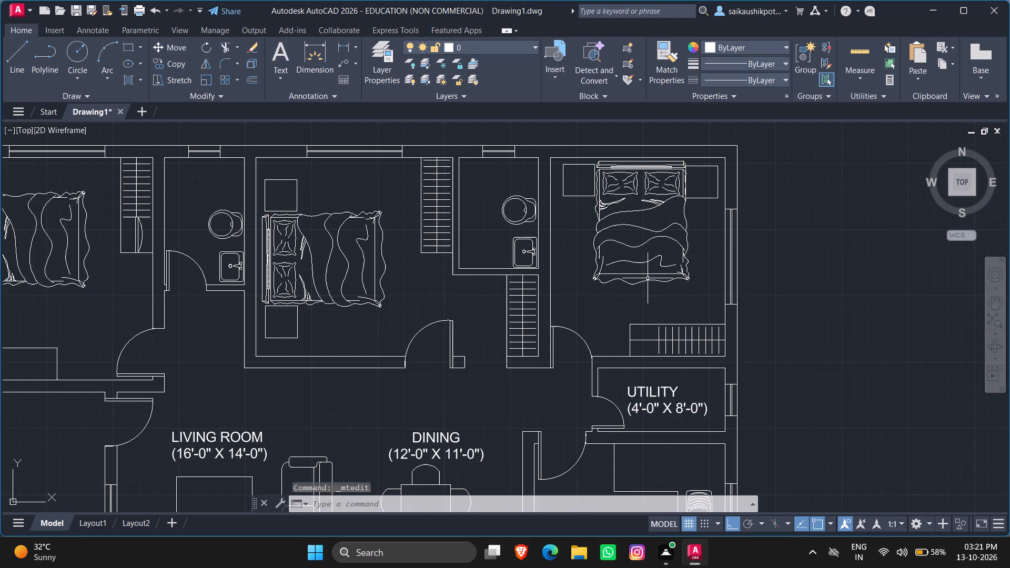
{"action": "key", "text": "ctrl+v"}
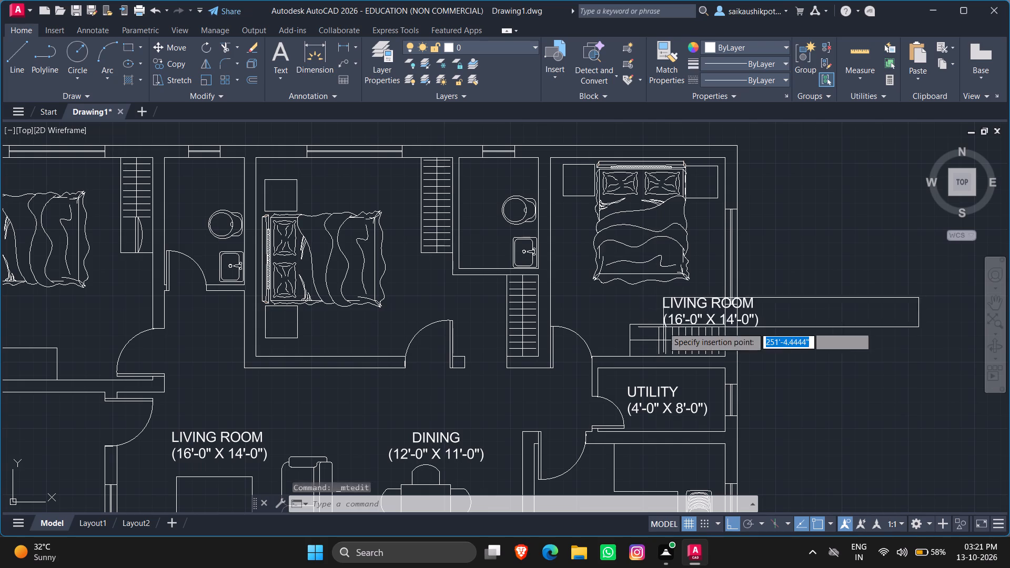
{"action": "scroll", "coordinate": [631, 336], "scroll_direction": "up", "scroll_amount": 2}
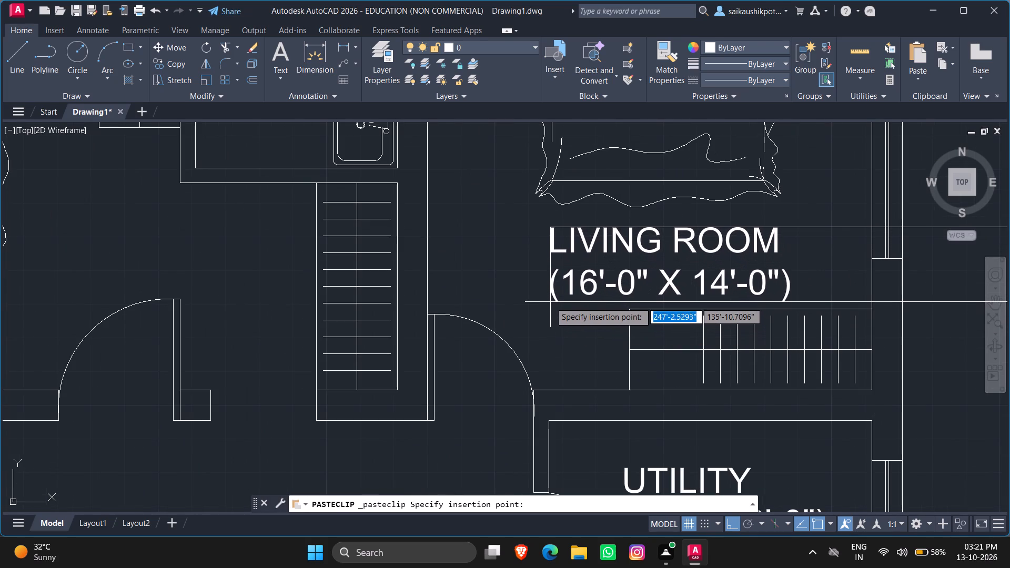
{"action": "left_click", "coordinate": [545, 292]}
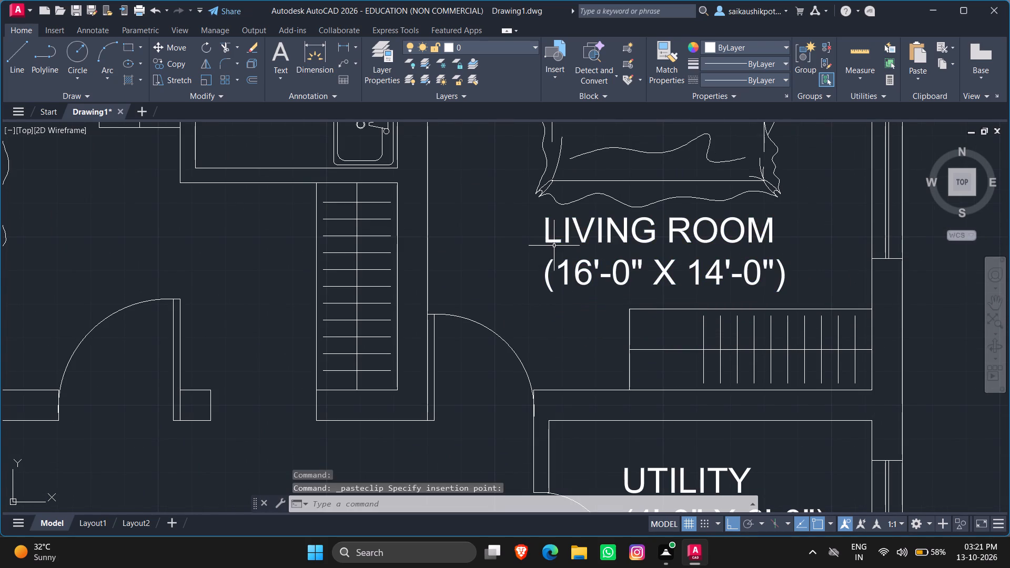
Open the label pasted in that bedroom for editing and change its name line to BEDROOM 3.
{"action": "double_click", "coordinate": [553, 239]}
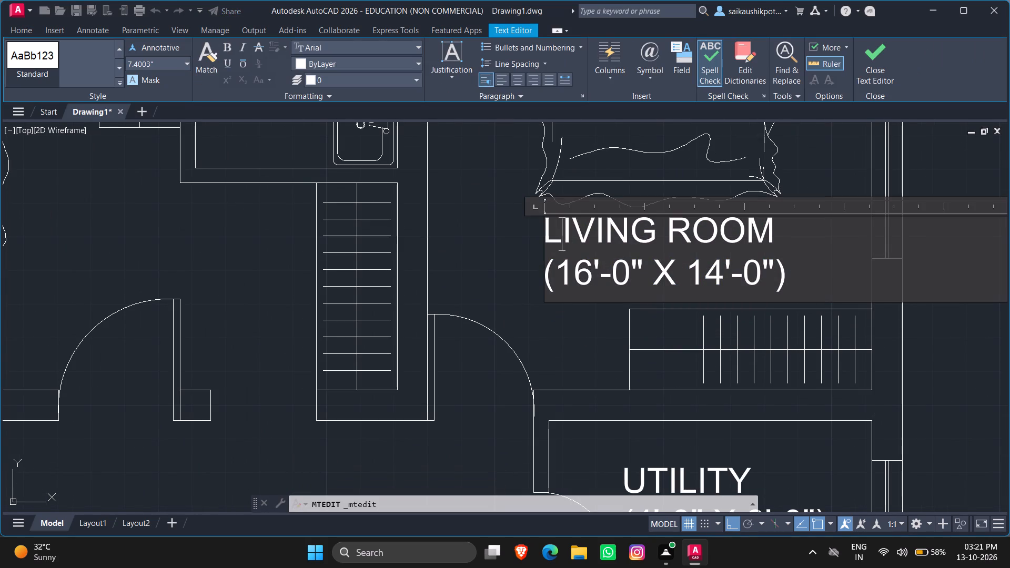
{"action": "left_click_drag", "start_coordinate": [668, 231], "coordinate": [527, 227]}
{"action": "key", "text": "BackSpace"}
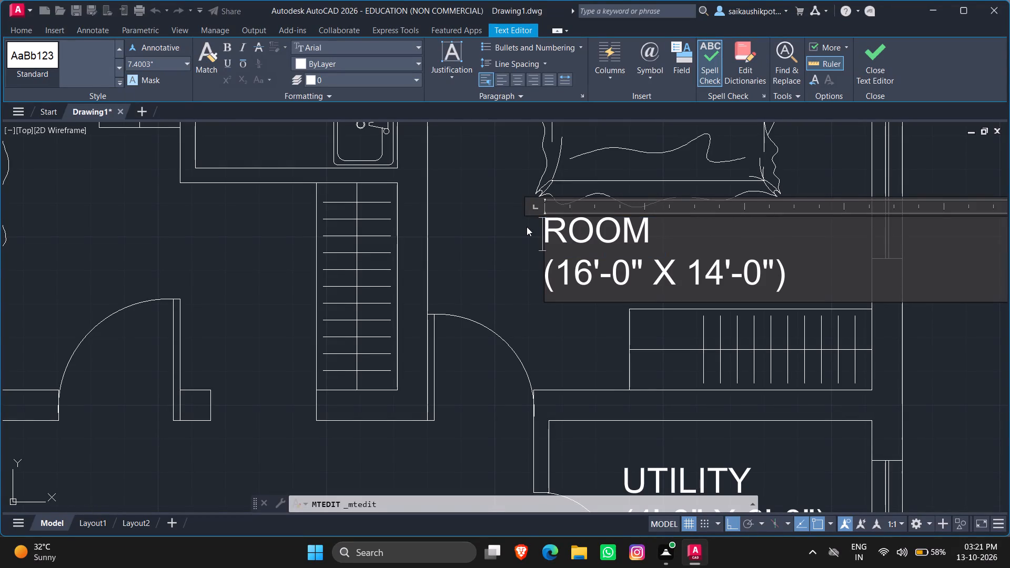
{"action": "type", "text": "BED"}
{"action": "key", "text": "space"}
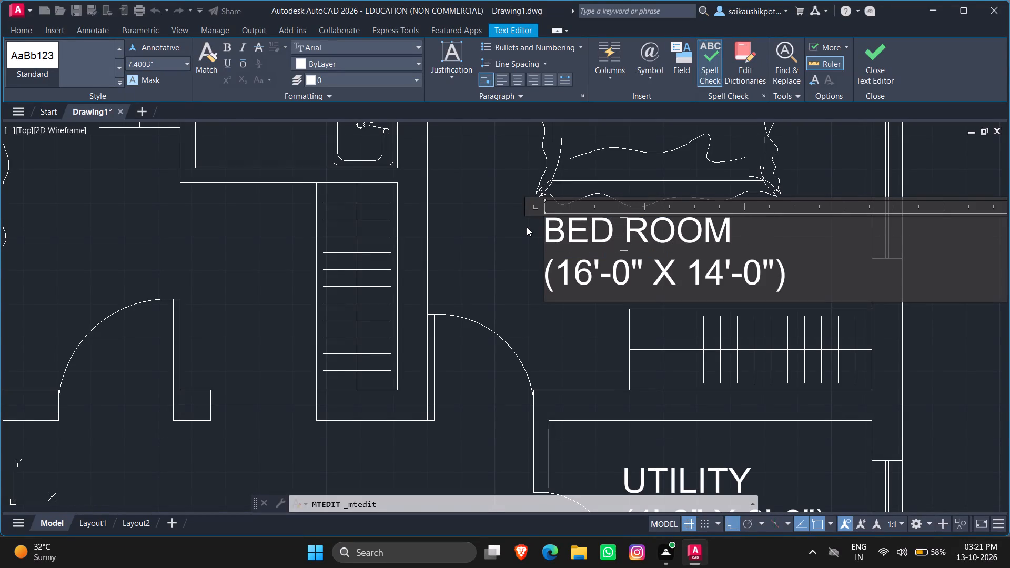
{"action": "key", "text": "BackSpace"}
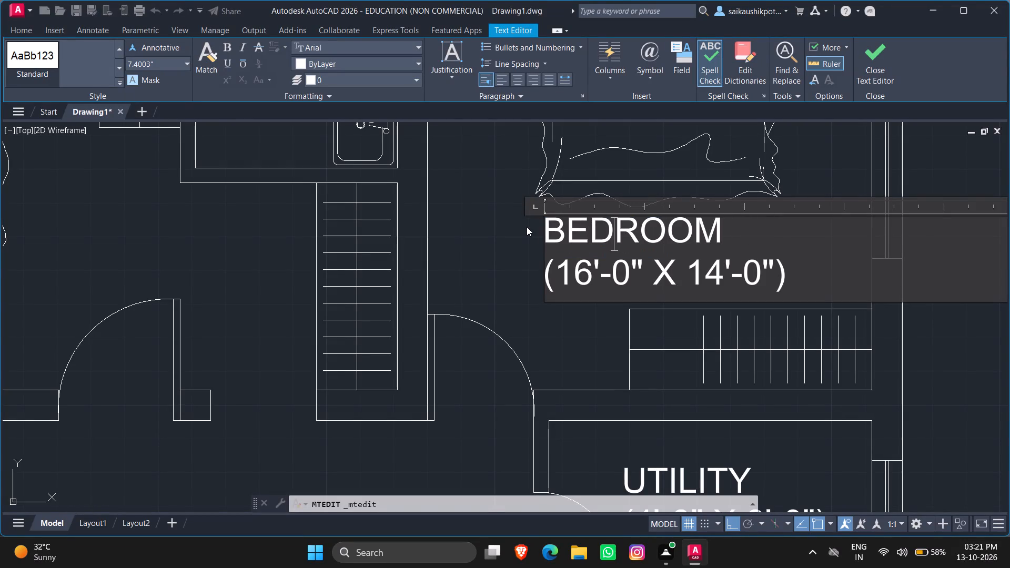
{"action": "key", "text": "Right"}
{"action": "key", "text": "Right"}
{"action": "key", "text": "Right"}
{"action": "key", "text": "Right"}
{"action": "key", "text": "Right"}
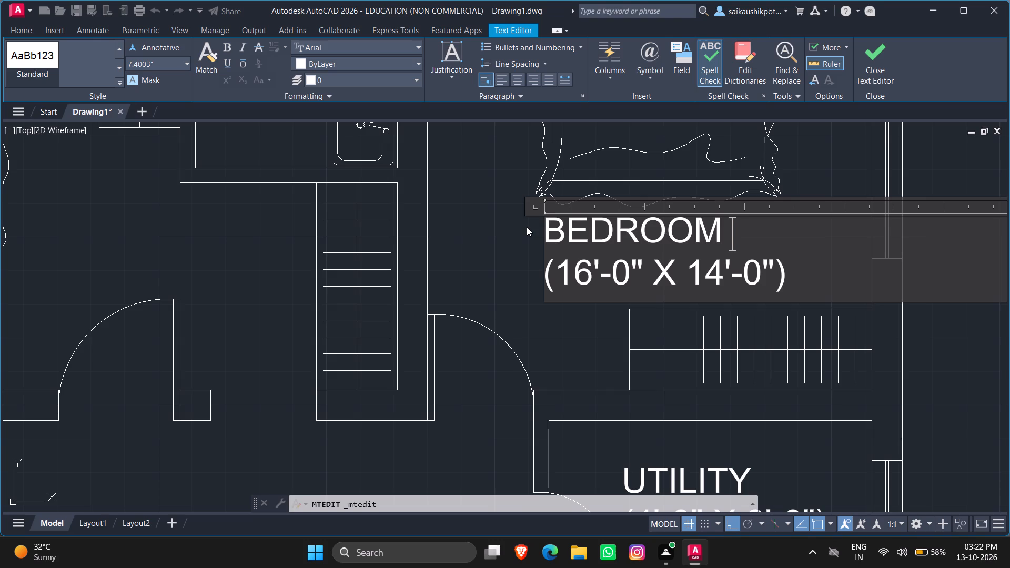
{"action": "key", "text": "3"}
Change the BEDROOM 3 label's size line to (10'-0" X 11'-0") and finish the text.
{"action": "key", "text": "Down"}
{"action": "key", "text": "Left"}
{"action": "key", "text": "Left"}
{"action": "key", "text": "BackSpace"}
{"action": "key", "text": "1"}
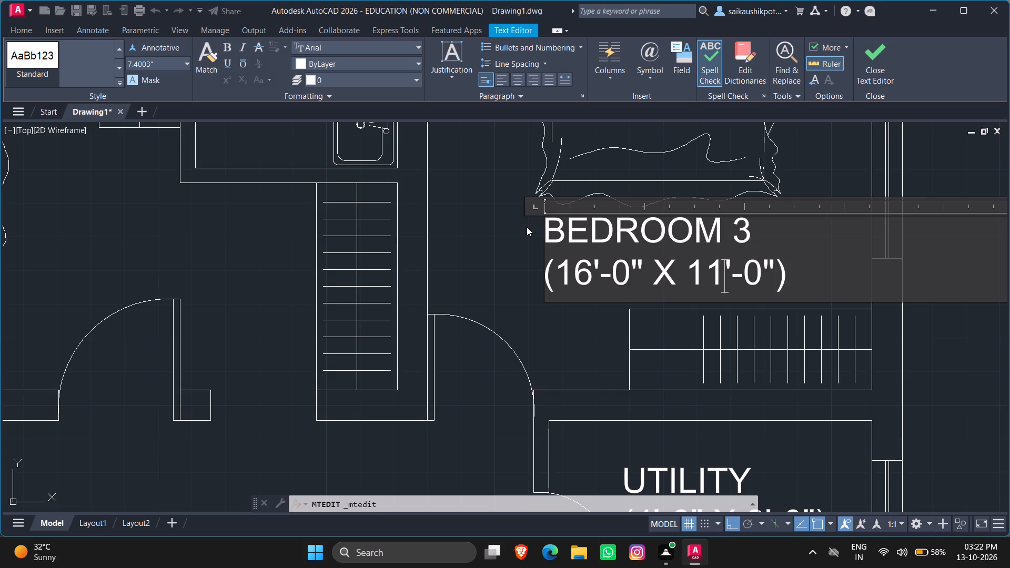
{"action": "key", "text": "Left"}
{"action": "key", "text": "Left"}
{"action": "key", "text": "Left"}
{"action": "key", "text": "Left"}
{"action": "key", "text": "Left"}
{"action": "key", "text": "Left"}
{"action": "key", "text": "Left"}
{"action": "key", "text": "Left"}
{"action": "key", "text": "Left"}
{"action": "key", "text": "BackSpace"}
{"action": "key", "text": "0"}
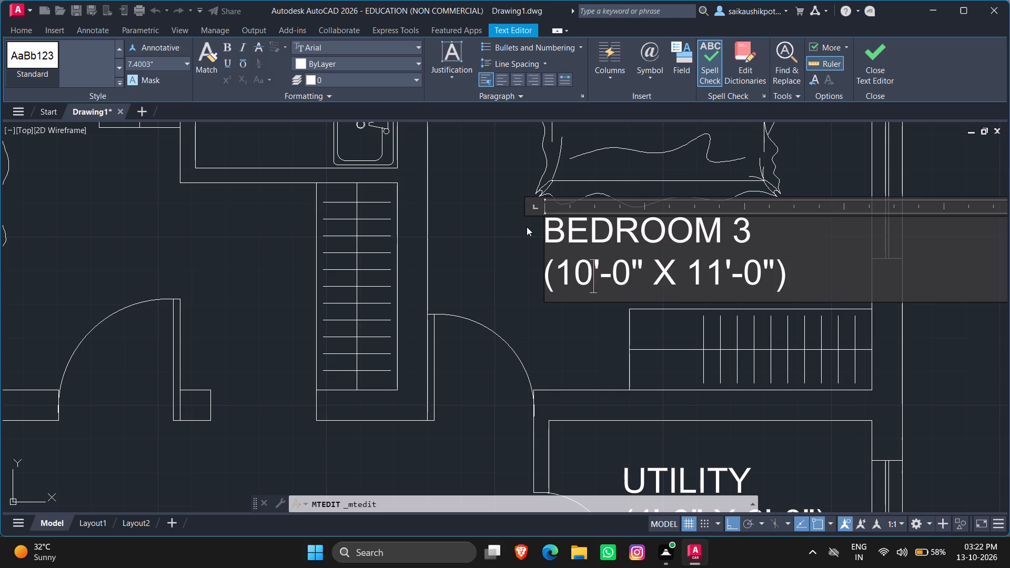
{"action": "key", "text": "Escape"}
{"action": "key", "text": "Return"}
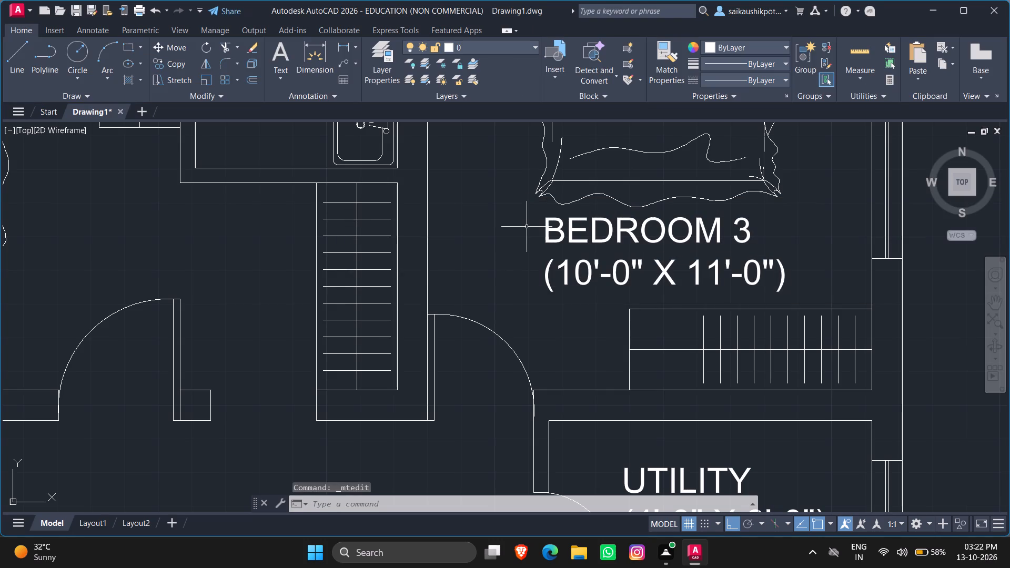
Paste another copy of the living room label into the middle bedroom, below the bed and beside the door swing.
{"action": "scroll", "coordinate": [561, 294], "scroll_direction": "down", "scroll_amount": 2}
{"action": "left_click", "coordinate": [578, 271]}
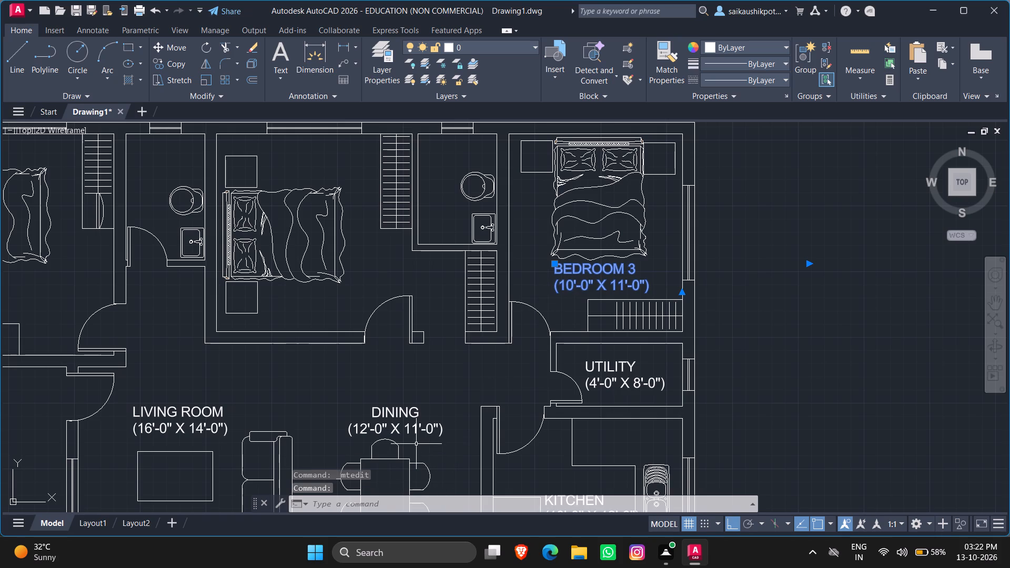
{"action": "key", "text": "Escape"}
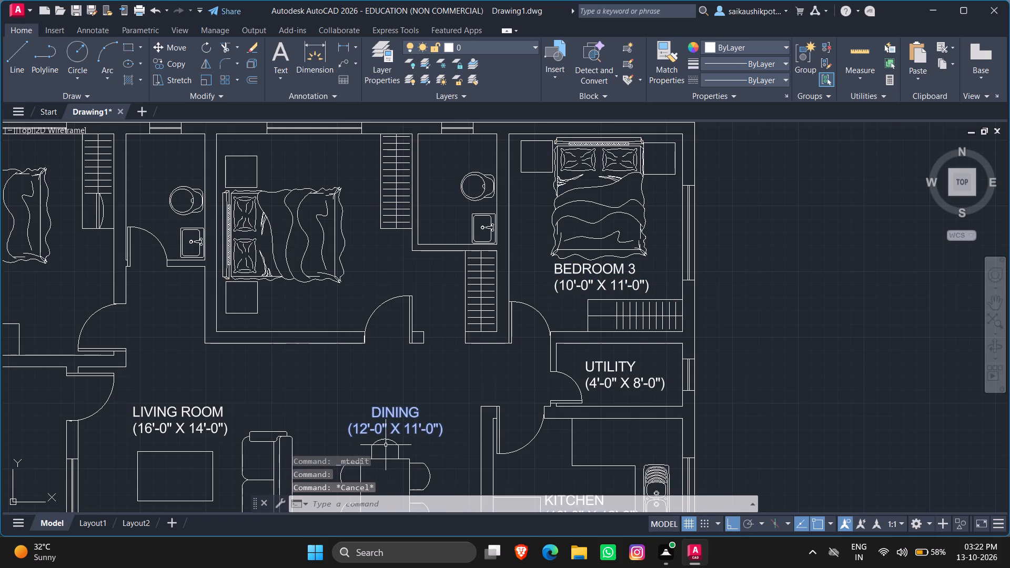
{"action": "key", "text": "ctrl+v"}
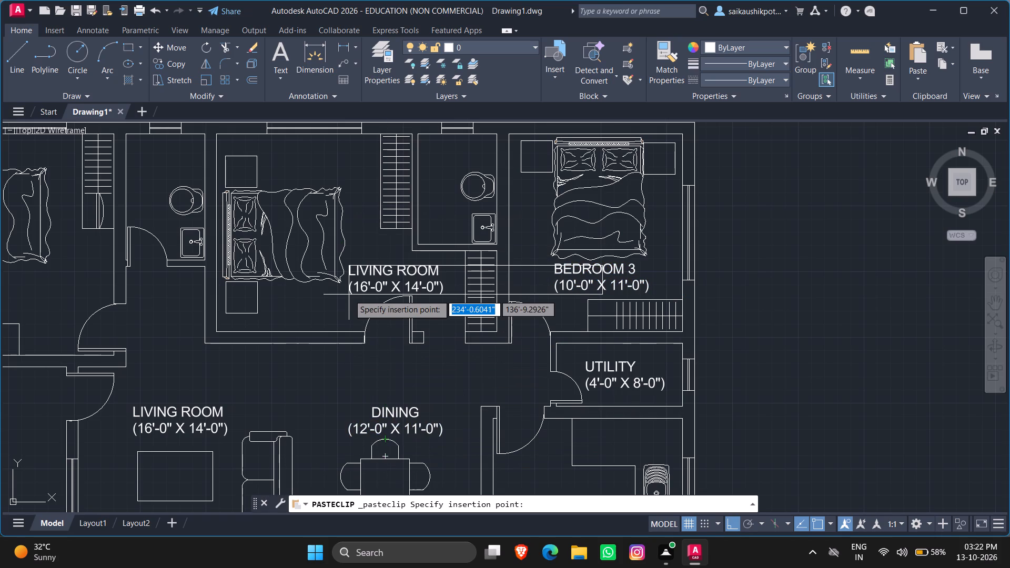
{"action": "scroll", "coordinate": [284, 316], "scroll_direction": "up", "scroll_amount": 3}
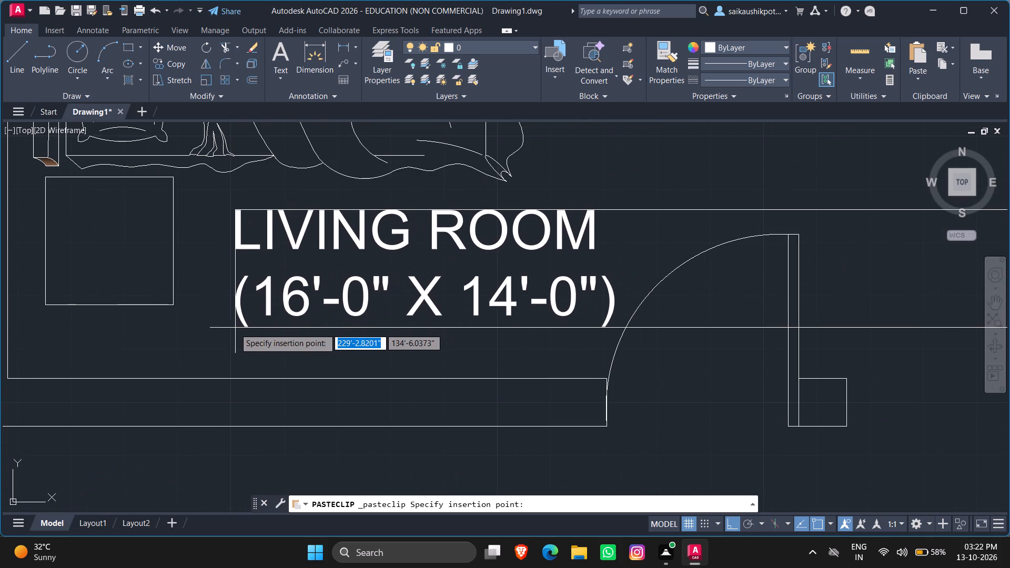
{"action": "left_click", "coordinate": [234, 329]}
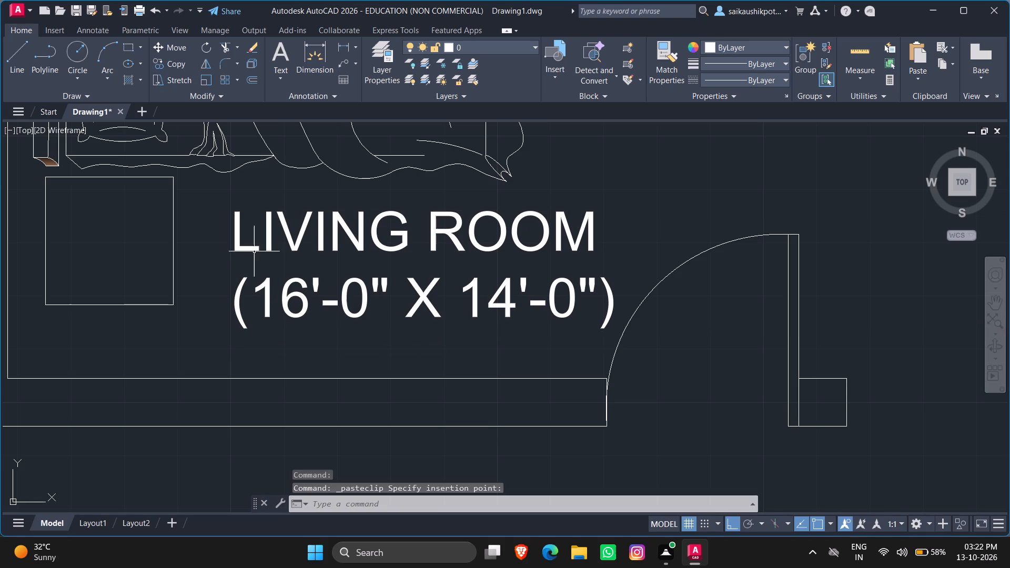
Open the label pasted in the middle bedroom for editing and change its name line to BEDROOM 2.
{"action": "double_click", "coordinate": [250, 248]}
{"action": "triple_click", "coordinate": [250, 248]}
{"action": "double_click", "coordinate": [249, 248]}
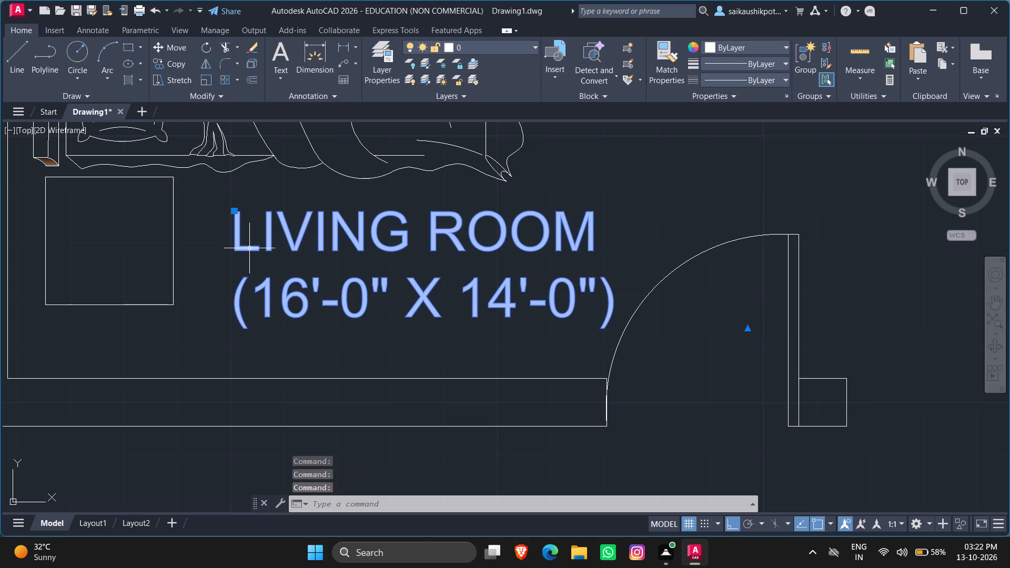
{"action": "left_click", "coordinate": [249, 248]}
{"action": "key", "text": "Escape"}
{"action": "double_click", "coordinate": [246, 248]}
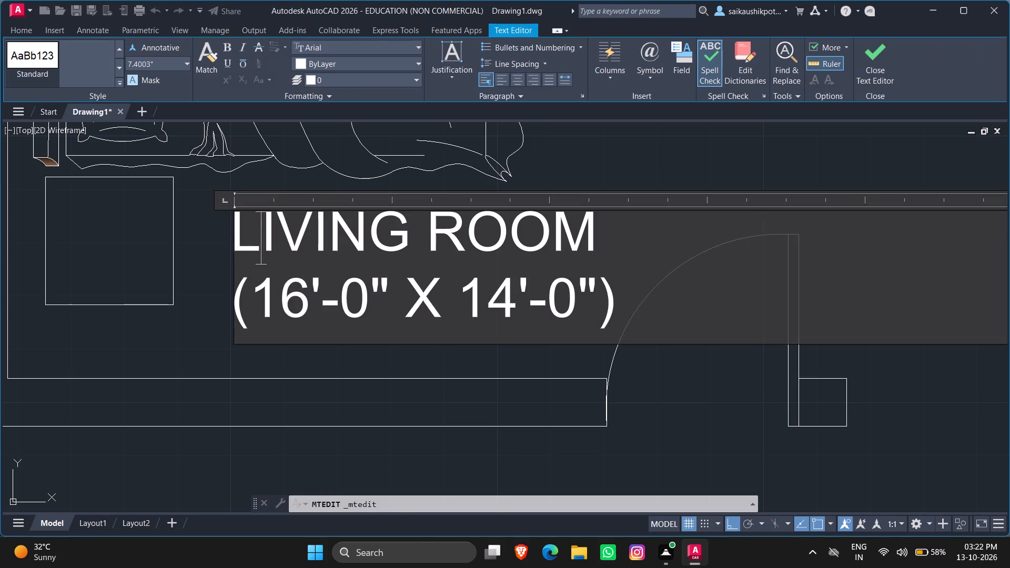
{"action": "double_click", "coordinate": [423, 239]}
{"action": "left_click", "coordinate": [406, 242]}
{"action": "left_click", "coordinate": [425, 245]}
{"action": "key", "text": "BackSpace"}
{"action": "key", "text": "BackSpace"}
{"action": "key", "text": "BackSpace"}
{"action": "key", "text": "BackSpace"}
{"action": "key", "text": "BackSpace"}
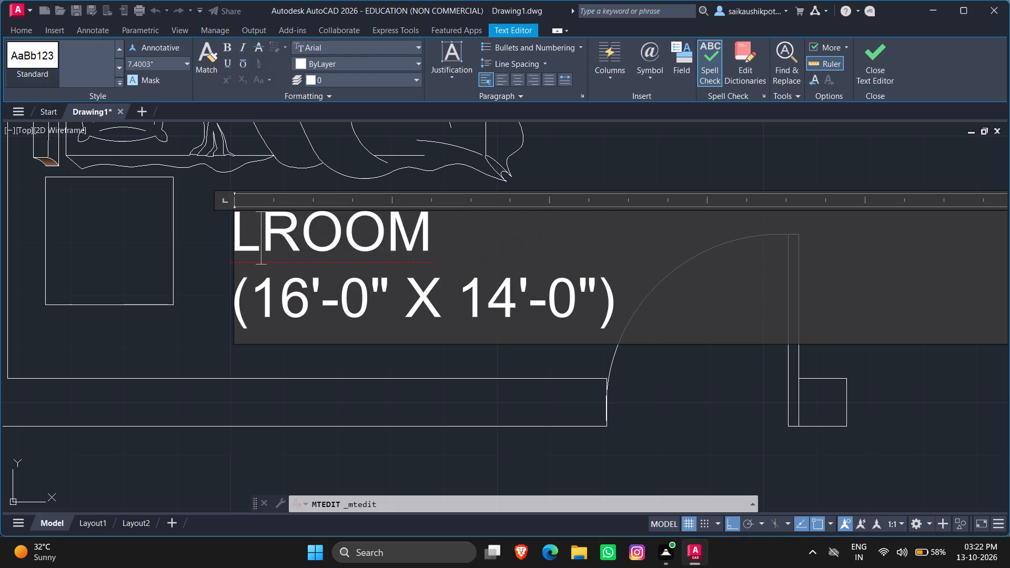
{"action": "key", "text": "BackSpace"}
{"action": "key", "text": "BackSpace"}
{"action": "type", "text": "BED"}
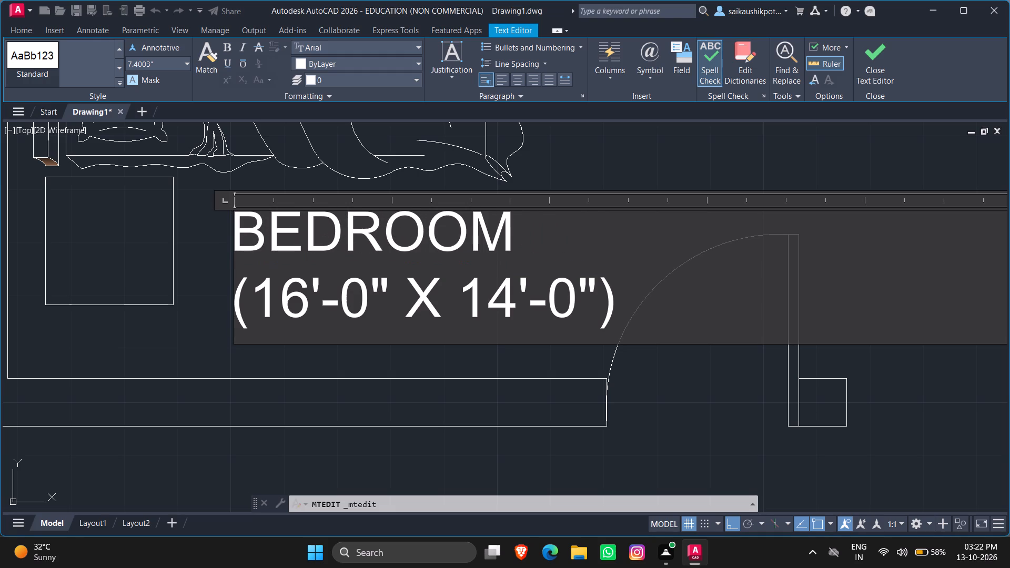
{"action": "key", "text": "Right"}
{"action": "key", "text": "Right"}
{"action": "key", "text": "Right"}
{"action": "key", "text": "Right"}
{"action": "key", "text": "Right"}
{"action": "key", "text": "2"}
Change the BEDROOM 2 label's size line to (11'-0" X 12'-0") and finish the text.
{"action": "key", "text": "Down"}
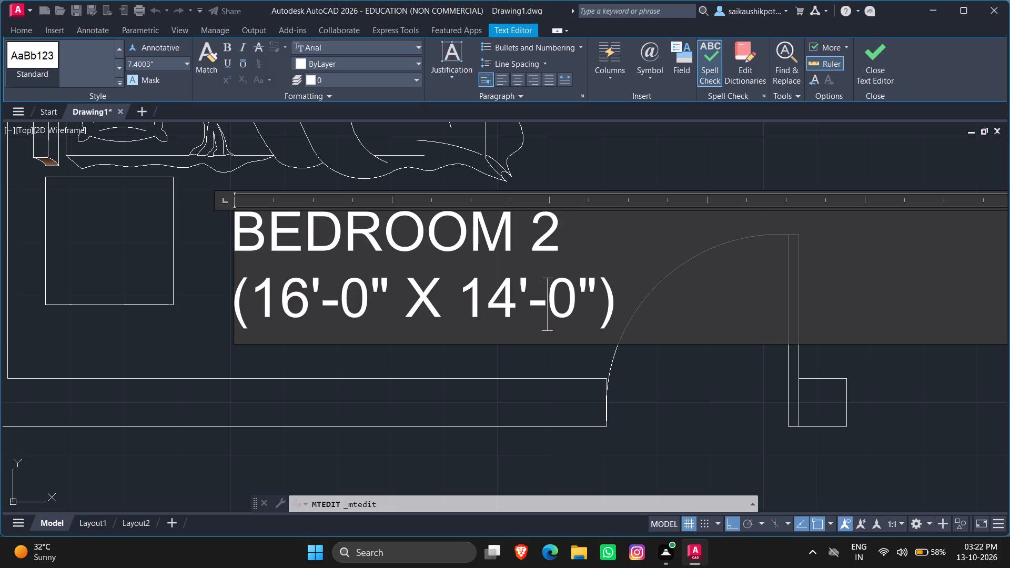
{"action": "key", "text": "Left"}
{"action": "key", "text": "Left"}
{"action": "key", "text": "BackSpace"}
{"action": "key", "text": "2"}
{"action": "key", "text": "Left"}
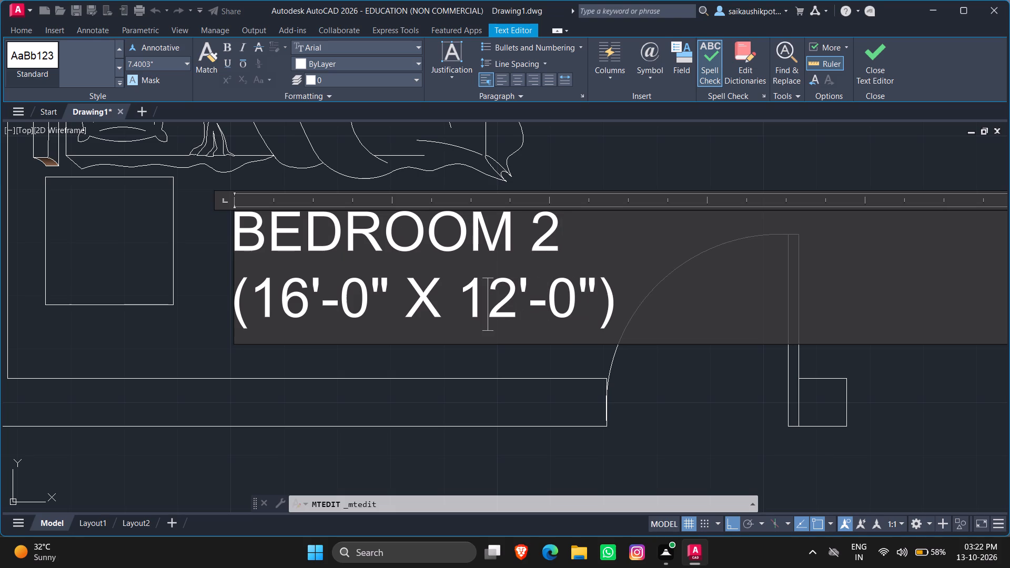
{"action": "key", "text": "Left"}
{"action": "key", "text": "Left"}
{"action": "key", "text": "Left"}
{"action": "key", "text": "Left"}
{"action": "key", "text": "Left"}
{"action": "key", "text": "Left"}
{"action": "key", "text": "Left"}
{"action": "key", "text": "Left"}
{"action": "key", "text": "BackSpace"}
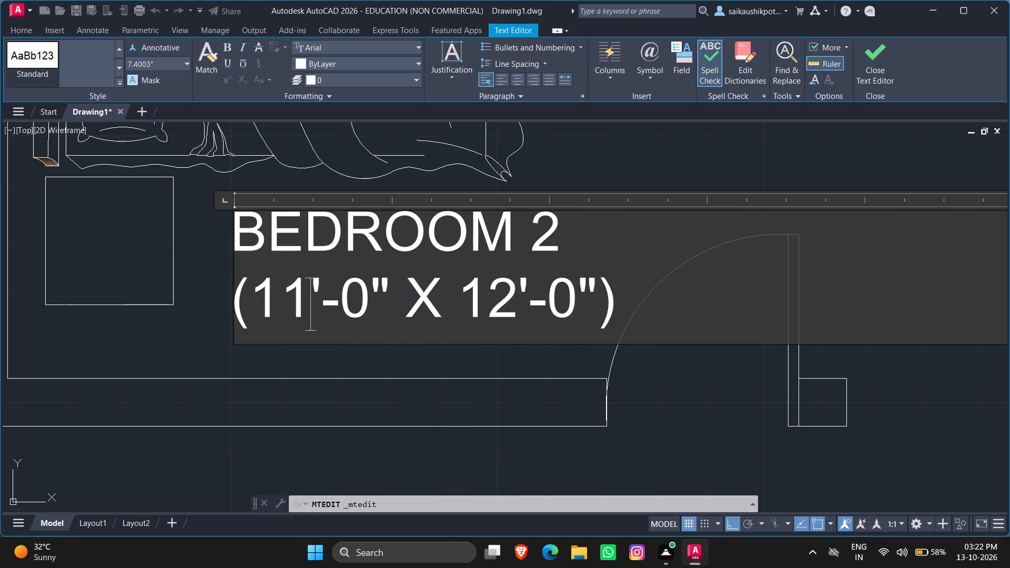
{"action": "key", "text": "1"}
{"action": "key", "text": "Escape"}
{"action": "key", "text": "Return"}
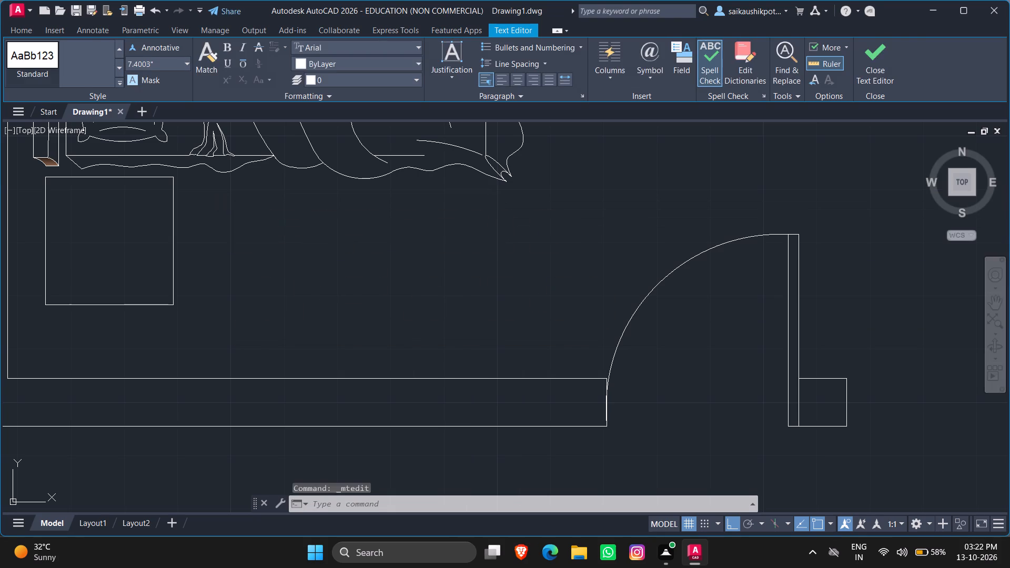
Paste another copy of the living room label into the bathroom between the unlabelled bedroom and BEDROOM 2, above the toilet fixture.
{"action": "scroll", "coordinate": [427, 244], "scroll_direction": "down", "scroll_amount": 6}
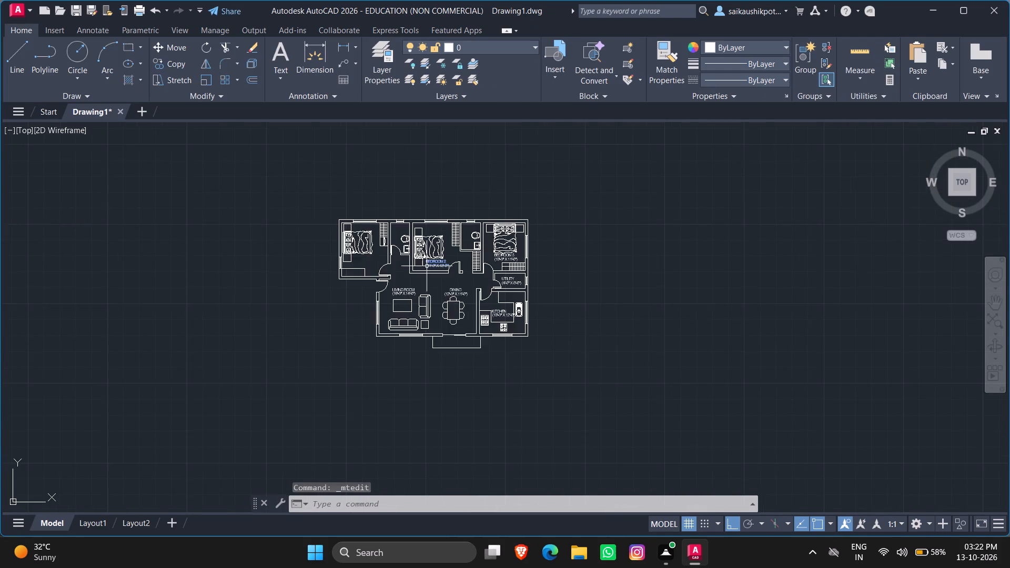
{"action": "scroll", "coordinate": [321, 260], "scroll_direction": "up", "scroll_amount": 2}
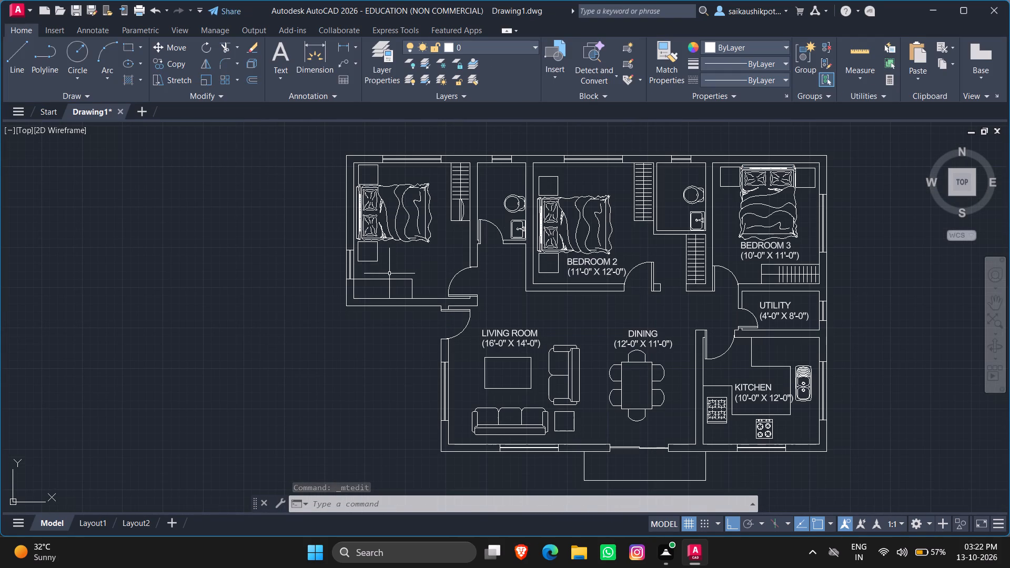
{"action": "scroll", "coordinate": [501, 178], "scroll_direction": "up", "scroll_amount": 2}
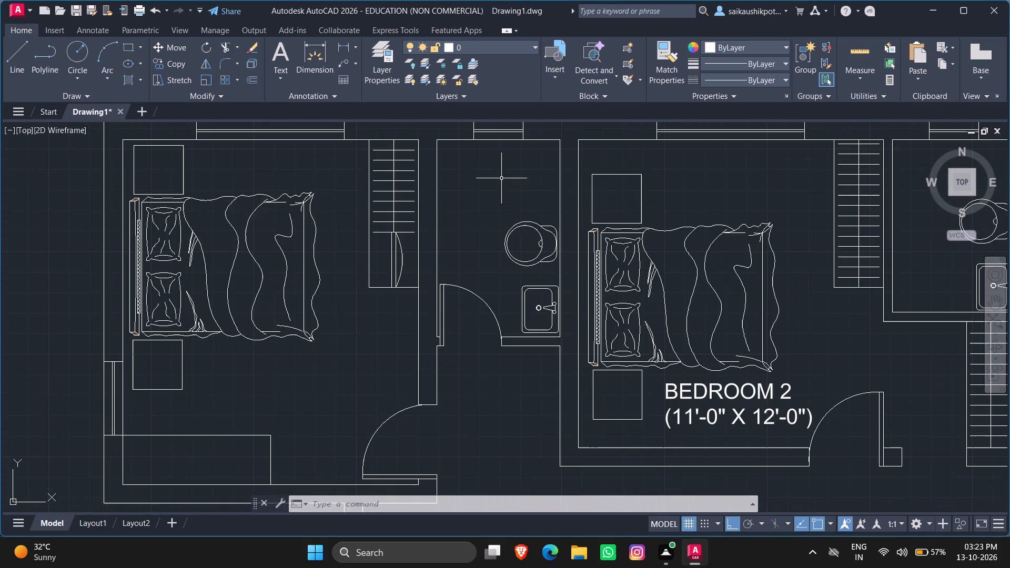
{"action": "key", "text": "ctrl+v"}
{"action": "scroll", "coordinate": [485, 269], "scroll_direction": "down", "scroll_amount": 2}
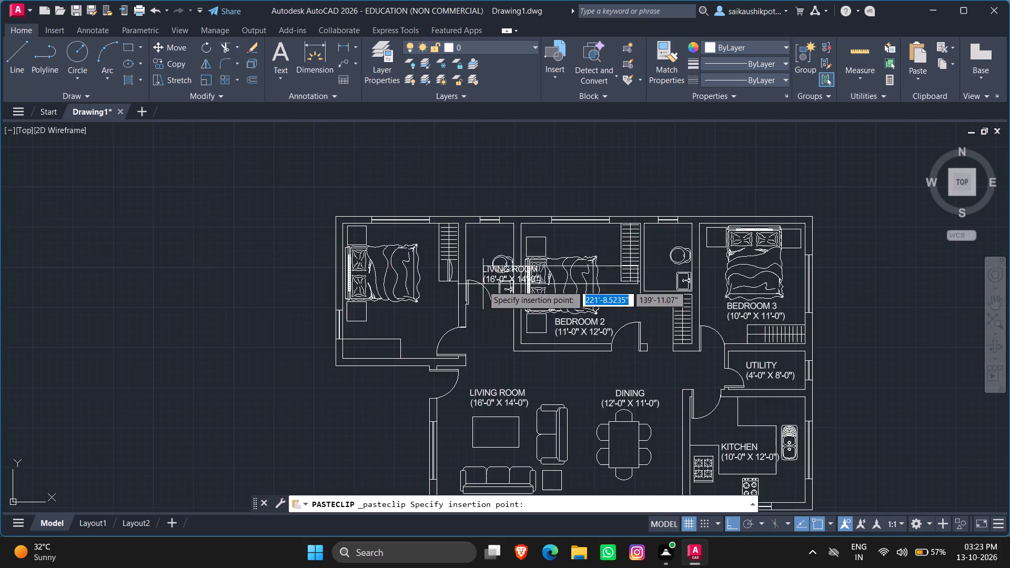
{"action": "scroll", "coordinate": [473, 234], "scroll_direction": "up", "scroll_amount": 5}
{"action": "scroll", "coordinate": [457, 266], "scroll_direction": "down", "scroll_amount": 3}
{"action": "scroll", "coordinate": [444, 299], "scroll_direction": "up", "scroll_amount": 2}
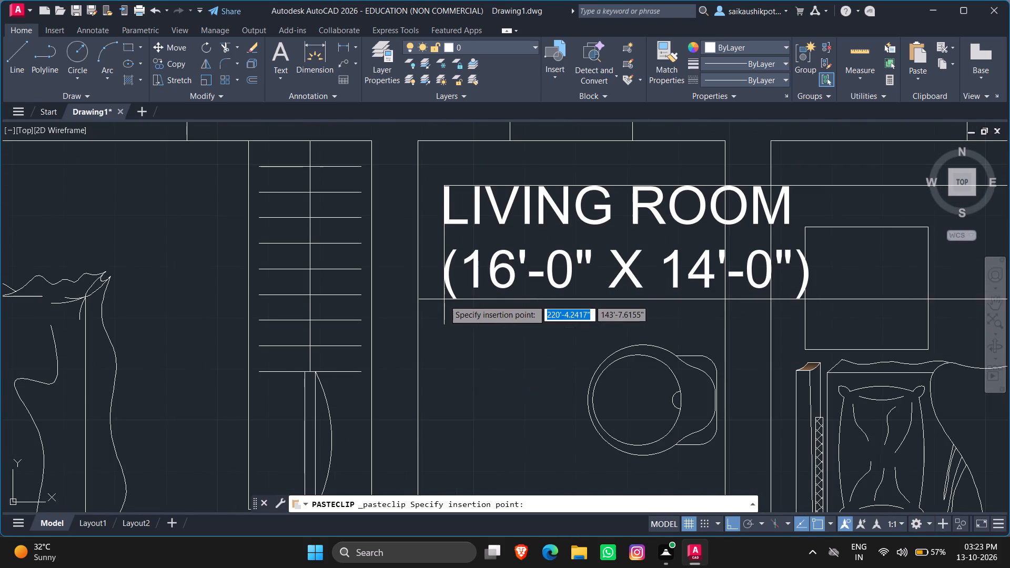
{"action": "left_click", "coordinate": [433, 312]}
Open the label pasted in that bathroom for editing and replace its name line with TOILET.
{"action": "double_click", "coordinate": [440, 235]}
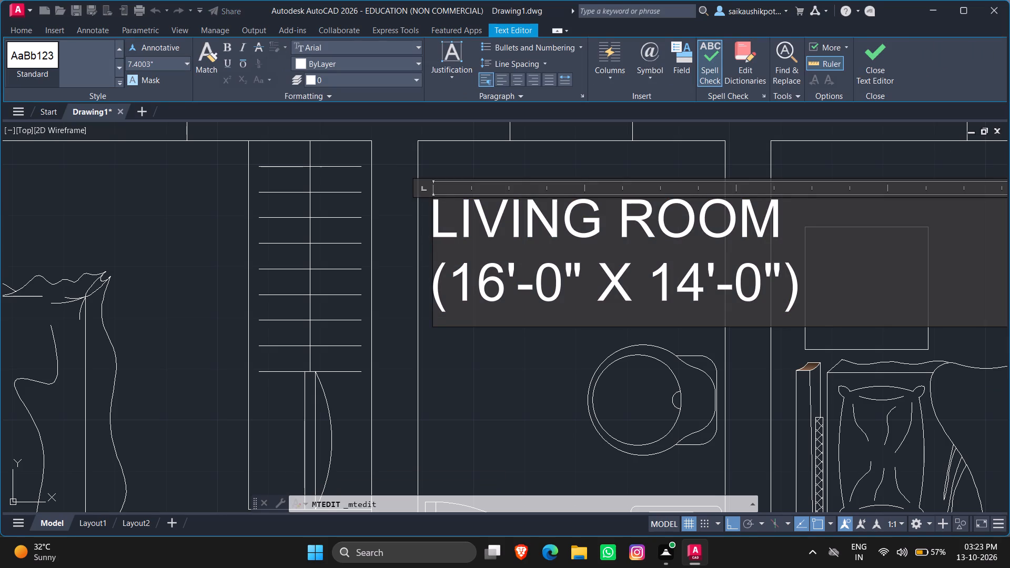
{"action": "key", "text": "ctrl+a"}
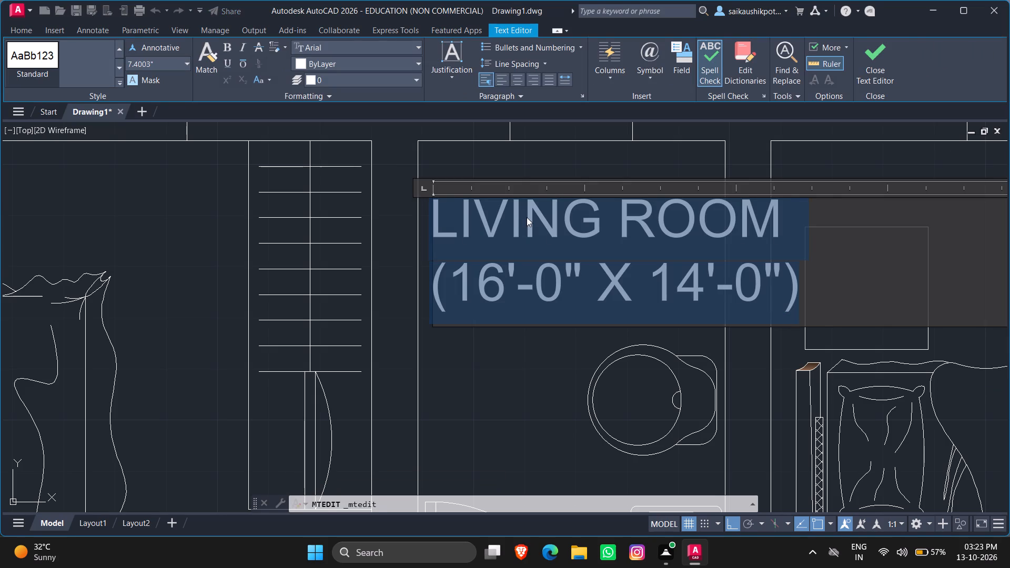
{"action": "key", "text": "Escape"}
{"action": "double_click", "coordinate": [527, 217]}
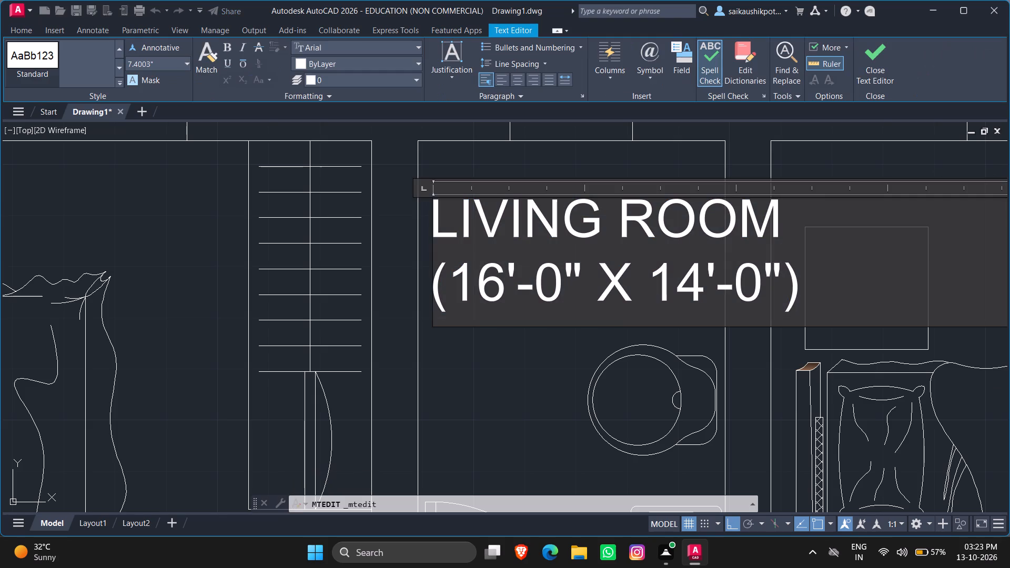
{"action": "left_click_drag", "start_coordinate": [788, 211], "coordinate": [433, 208]}
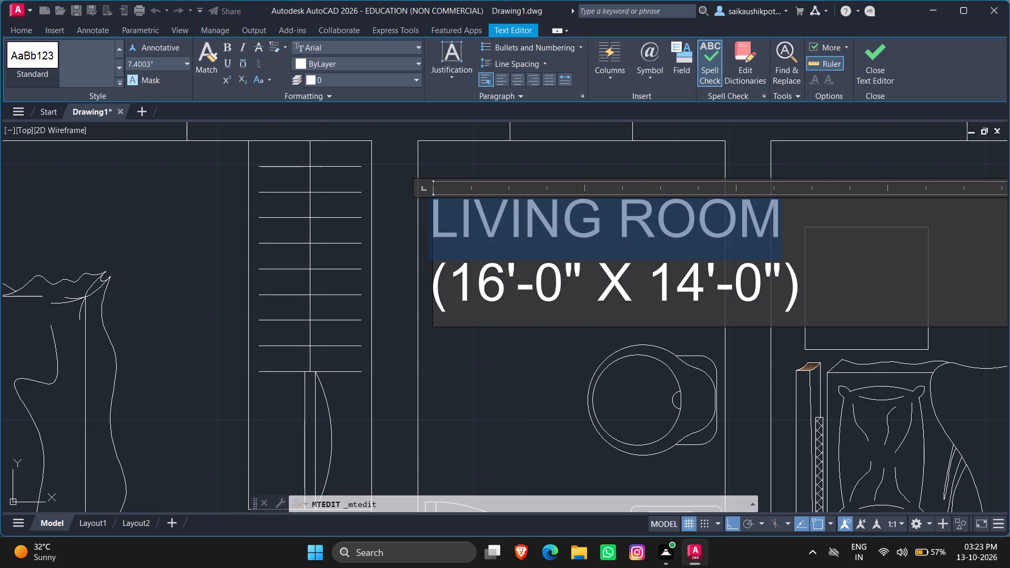
{"action": "left_click_drag", "start_coordinate": [433, 208], "coordinate": [391, 204]}
{"action": "key", "text": "BackSpace"}
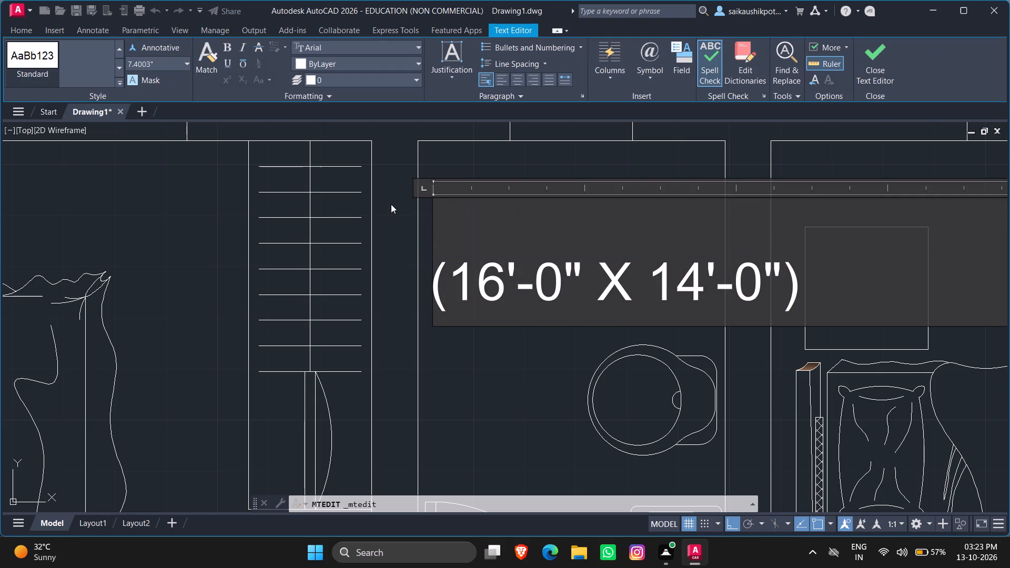
{"action": "type", "text": "TOILET"}
Indent the TOILET name line with five leading spaces to centre it over the size line.
{"action": "key", "text": "Left"}
{"action": "key", "text": "Left"}
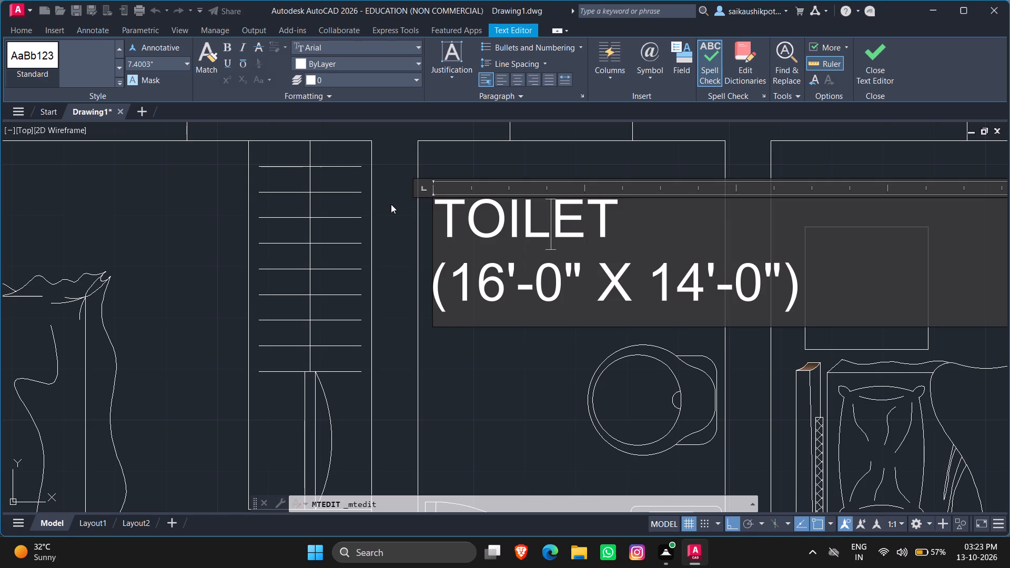
{"action": "key", "text": "Left"}
{"action": "key", "text": "Left"}
{"action": "key", "text": "Left"}
{"action": "key", "text": "Left"}
{"action": "key", "text": "space"}
{"action": "key", "text": "space"}
{"action": "key", "text": "space"}
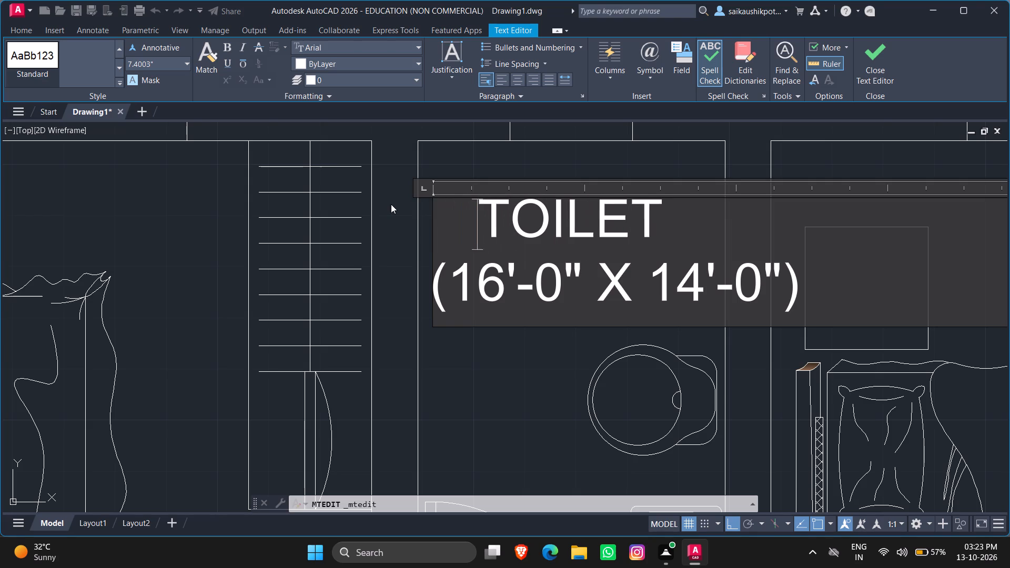
{"action": "key", "text": "space"}
{"action": "key", "text": "space"}
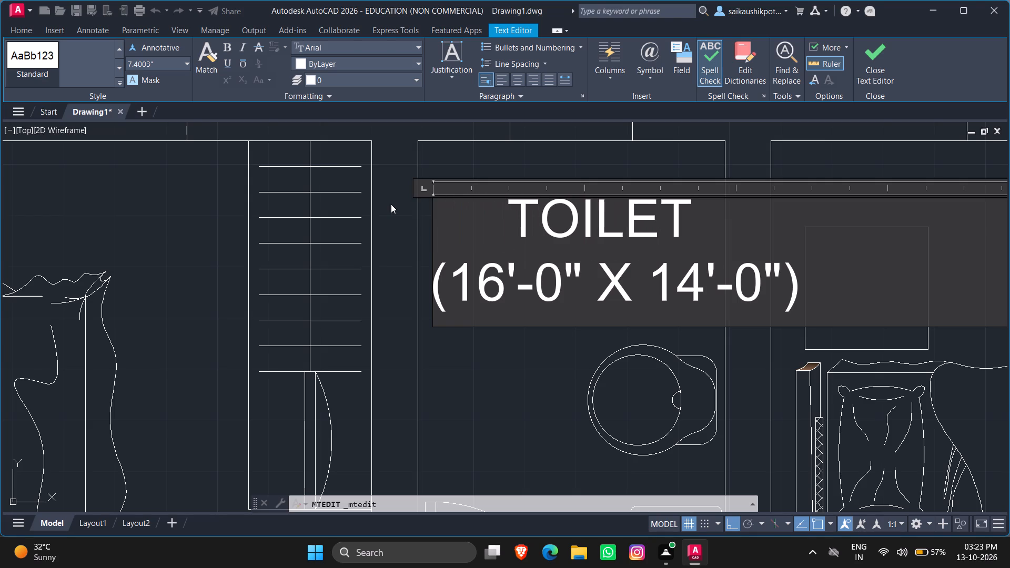
Change the first dimension in the TOILET label's size line to 5'-0".
{"action": "key", "text": "Down"}
{"action": "key", "text": "Left"}
{"action": "key", "text": "Left"}
{"action": "key", "text": "Right"}
{"action": "key", "text": "Right"}
{"action": "key", "text": "BackSpace"}
{"action": "key", "text": "BackSpace"}
{"action": "key", "text": "5"}
Change the second dimension in the TOILET label's size line to 8'-0" and finish the text.
{"action": "key", "text": "Right"}
{"action": "key", "text": "Right"}
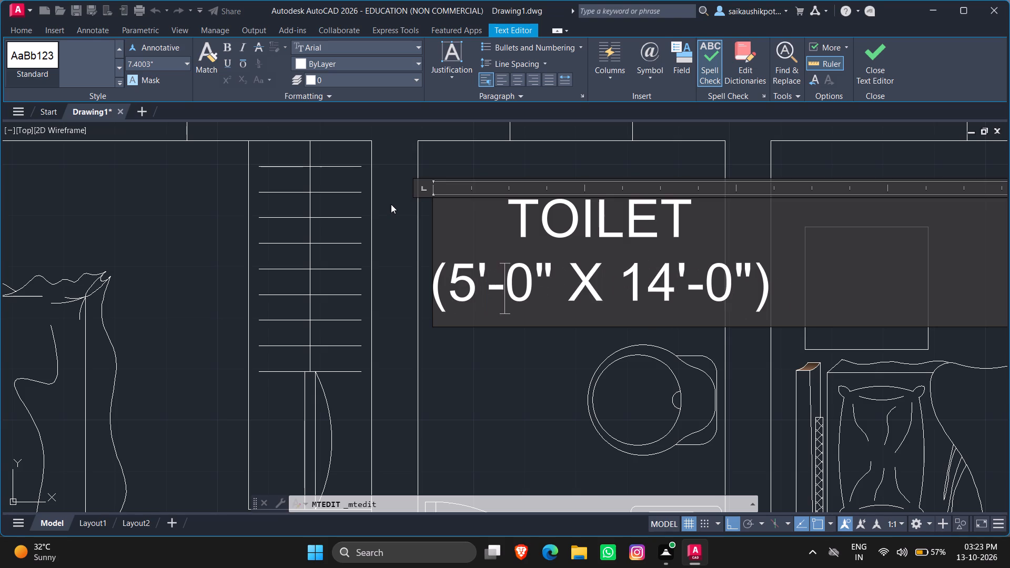
{"action": "key", "text": "Right"}
{"action": "key", "text": "Right"}
{"action": "key", "text": "Right"}
{"action": "key", "text": "Right"}
{"action": "key", "text": "Right"}
{"action": "key", "text": "Right"}
{"action": "key", "text": "Right"}
{"action": "key", "text": "BackSpace"}
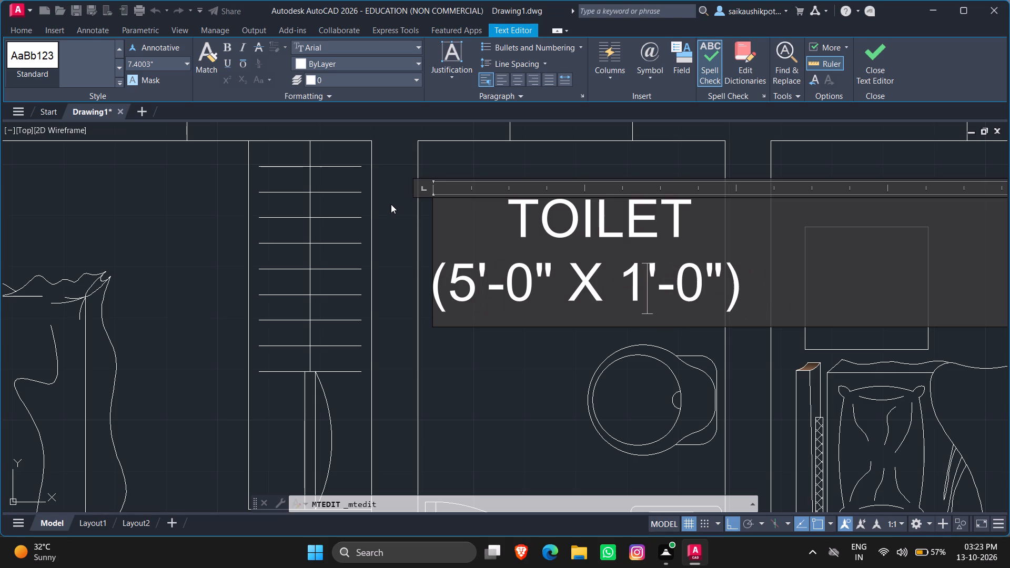
{"action": "key", "text": "8"}
{"action": "key", "text": "apostrophe"}
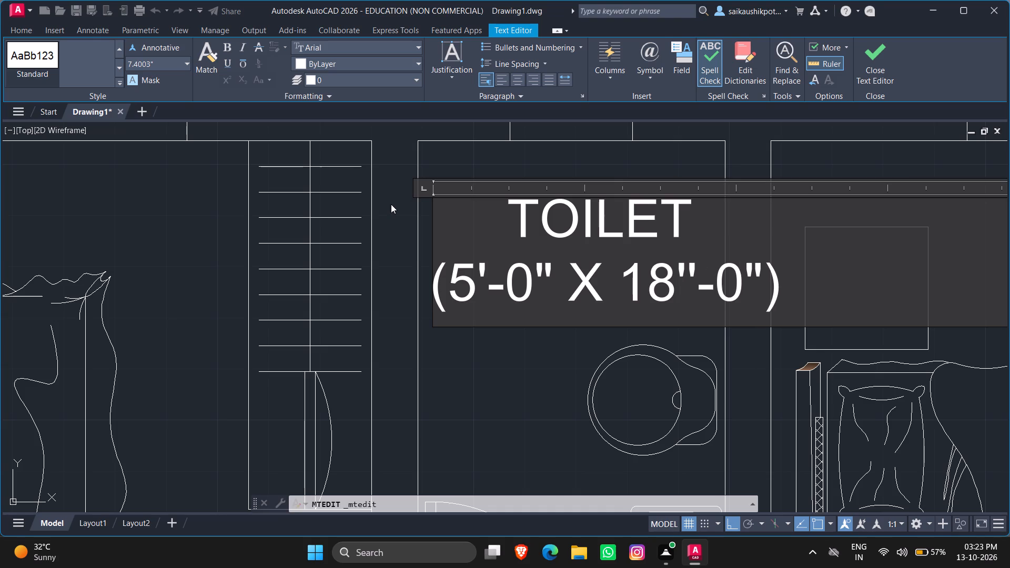
{"action": "key", "text": "BackSpace"}
{"action": "key", "text": "BackSpace"}
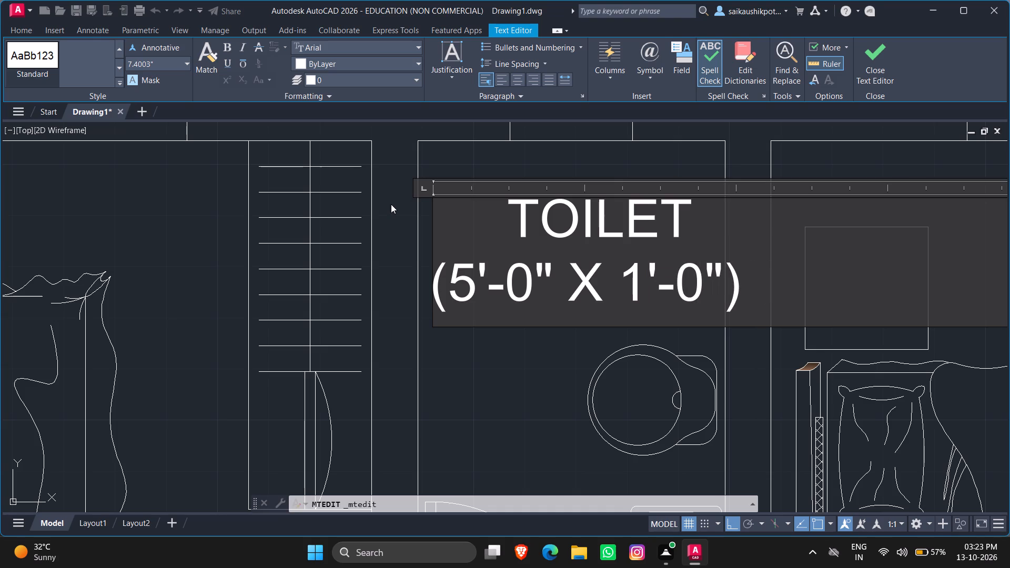
{"action": "key", "text": "BackSpace"}
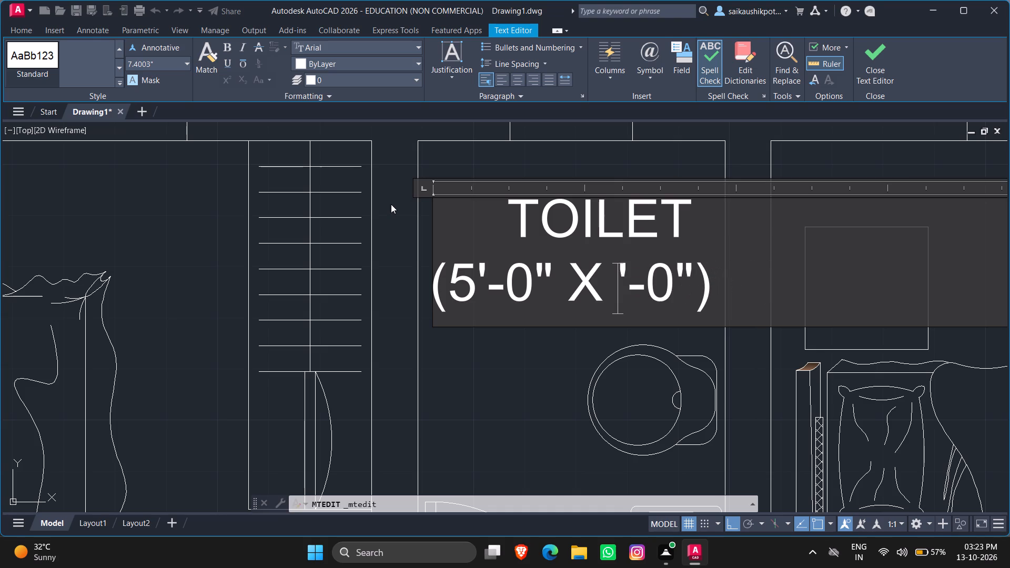
{"action": "key", "text": "8"}
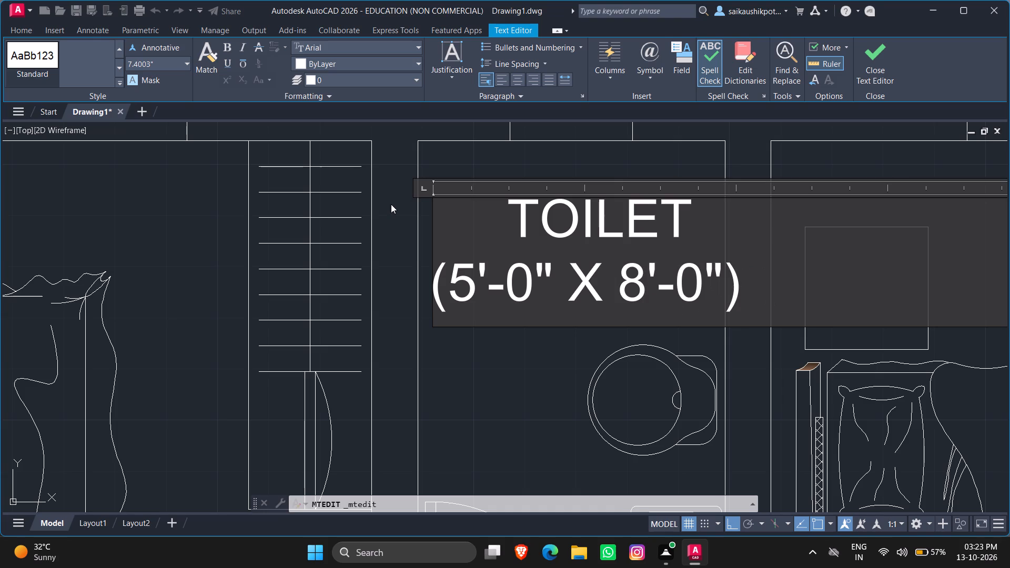
{"action": "key", "text": "Escape"}
{"action": "key", "text": "Return"}
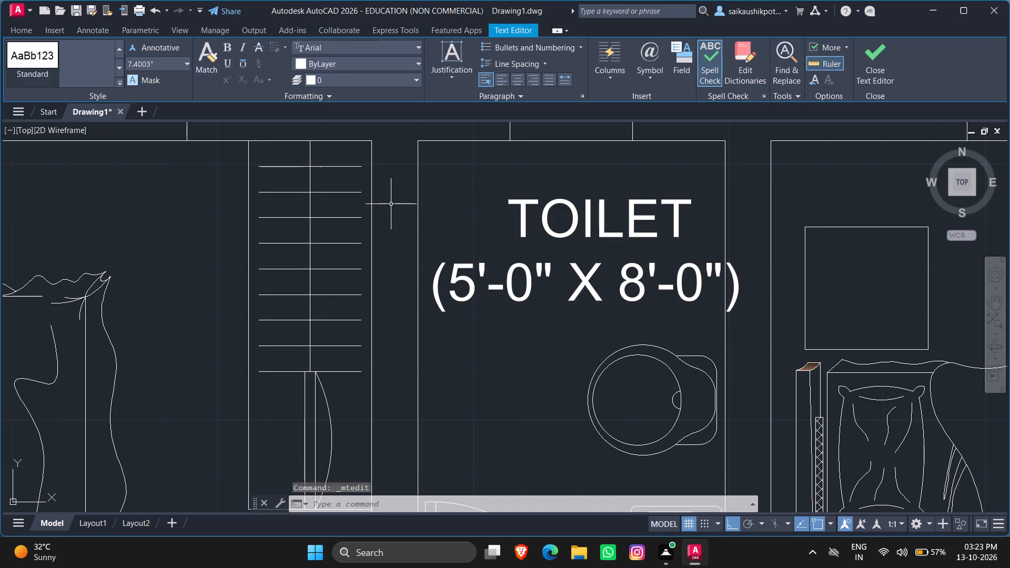
Shift the TOILET label slightly toward BEDROOM 1's side so its size line fits between the bathroom walls.
{"action": "left_click", "coordinate": [524, 218]}
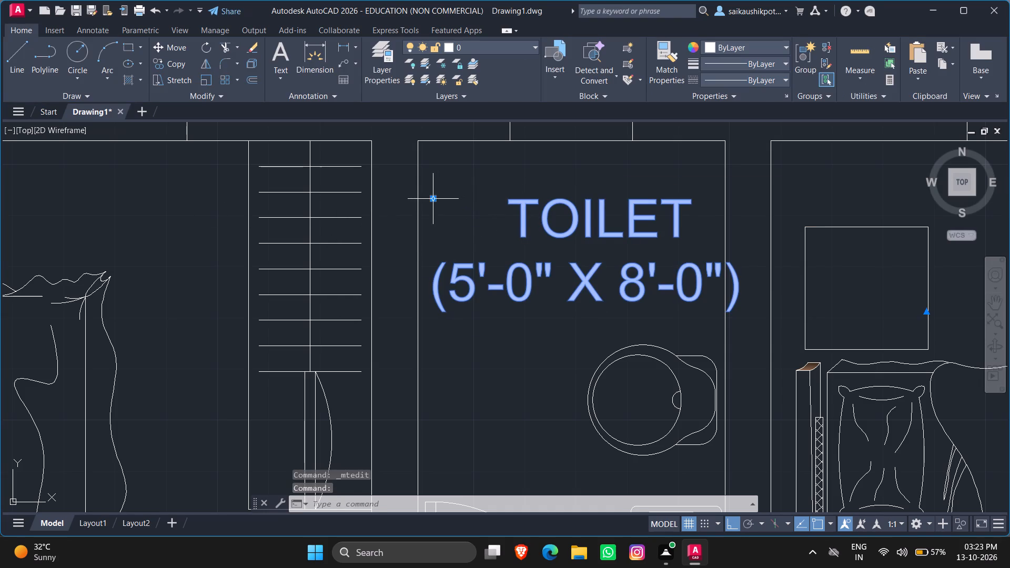
{"action": "left_click_drag", "start_coordinate": [434, 197], "coordinate": [428, 197]}
{"action": "left_click", "coordinate": [421, 197]}
{"action": "key", "text": "Escape"}
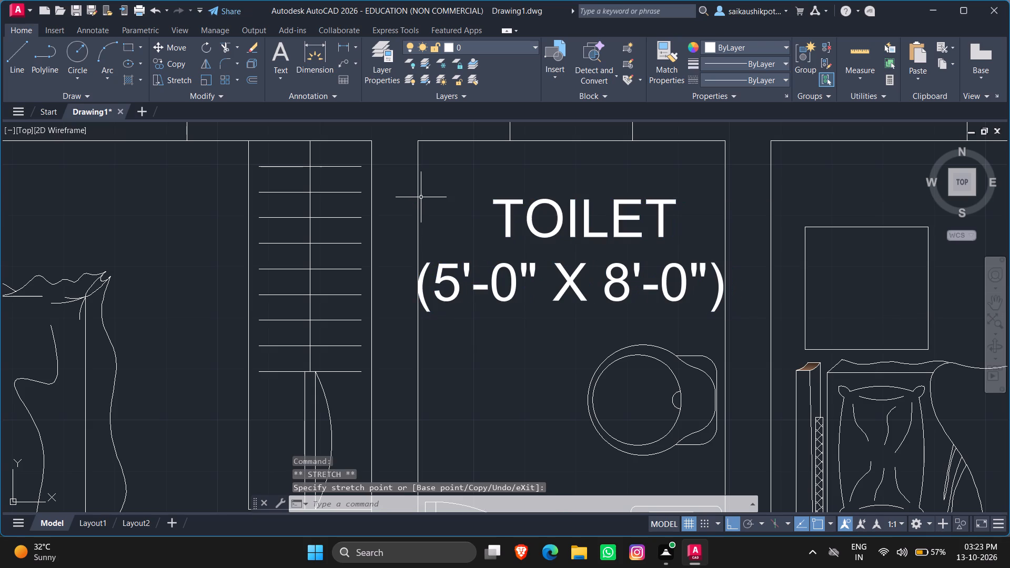
Copy the BEDROOM 2 label and paste it into the unlabelled bedroom, below the bed and beside the lower bedside table.
{"action": "scroll", "coordinate": [453, 279], "scroll_direction": "down", "scroll_amount": 3}
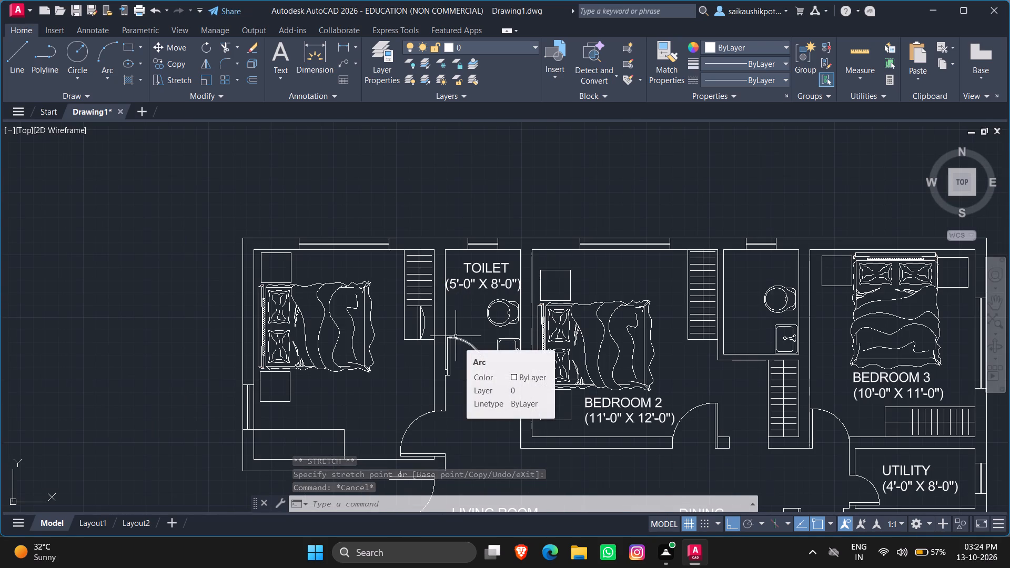
{"action": "scroll", "coordinate": [466, 337], "scroll_direction": "down", "scroll_amount": 1}
{"action": "left_click", "coordinate": [547, 383]}
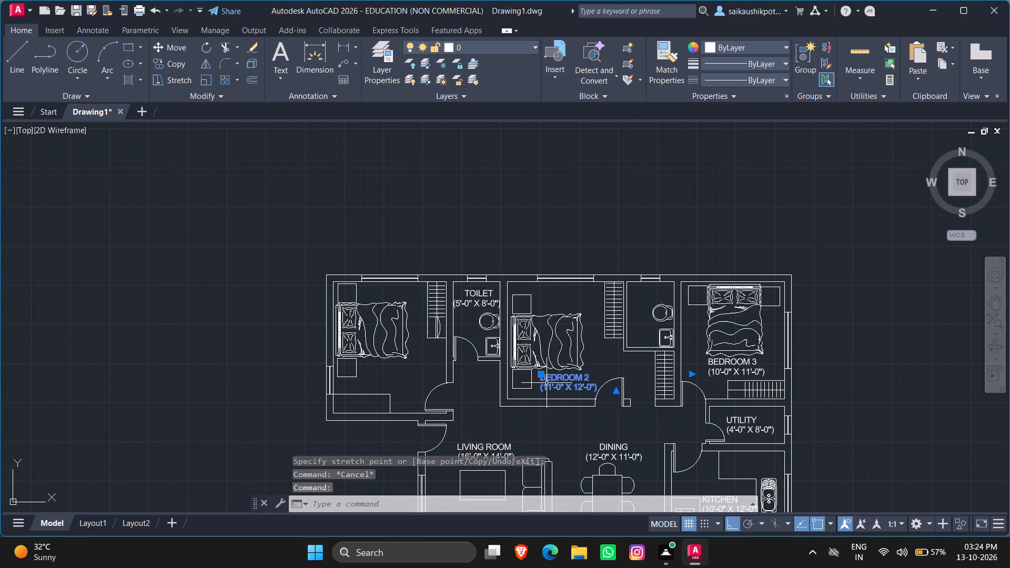
{"action": "key", "text": "ctrl+c"}
{"action": "key", "text": "ctrl+v"}
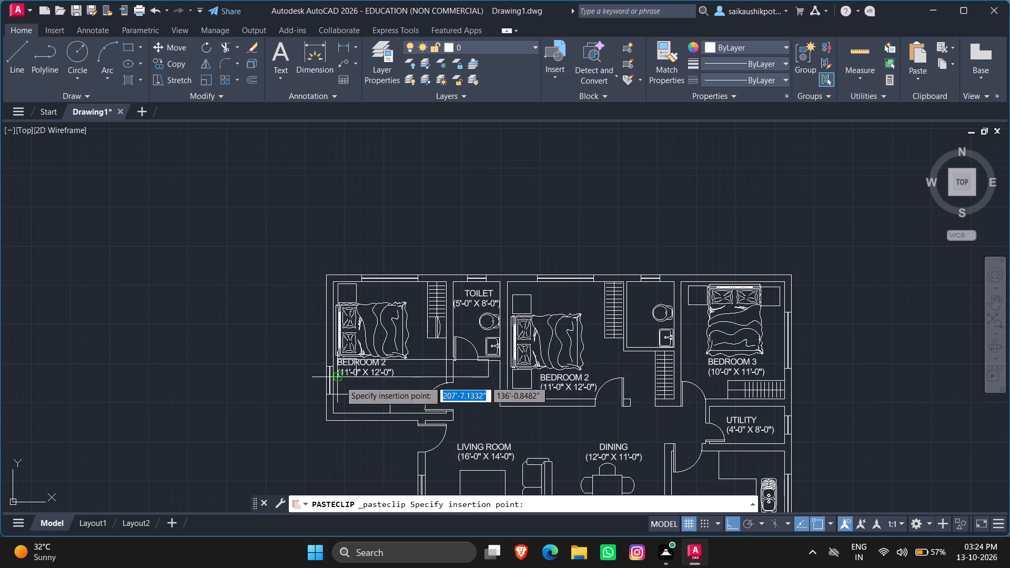
{"action": "scroll", "coordinate": [340, 381], "scroll_direction": "up", "scroll_amount": 2}
{"action": "scroll", "coordinate": [382, 385], "scroll_direction": "up", "scroll_amount": 1}
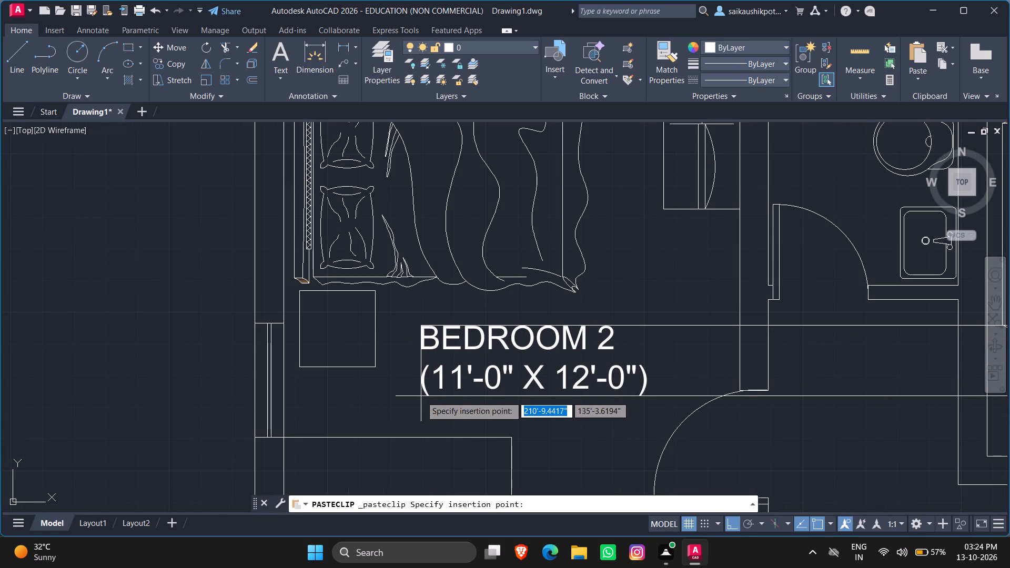
{"action": "left_click", "coordinate": [427, 398]}
Open the pasted bedroom label for editing and change its name line to BEDROOM 1.
{"action": "double_click", "coordinate": [471, 346]}
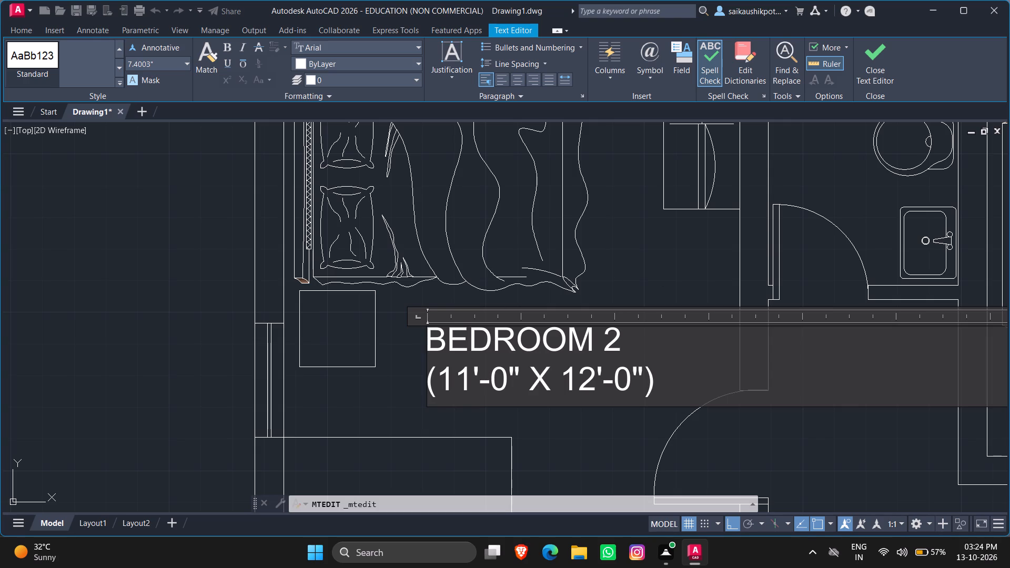
{"action": "left_click", "coordinate": [609, 343]}
{"action": "key", "text": "Right"}
{"action": "key", "text": "BackSpace"}
{"action": "key", "text": "1"}
Change the second dimension in the BEDROOM 1 label's size line to 14'-0".
{"action": "key", "text": "Left"}
{"action": "key", "text": "Left"}
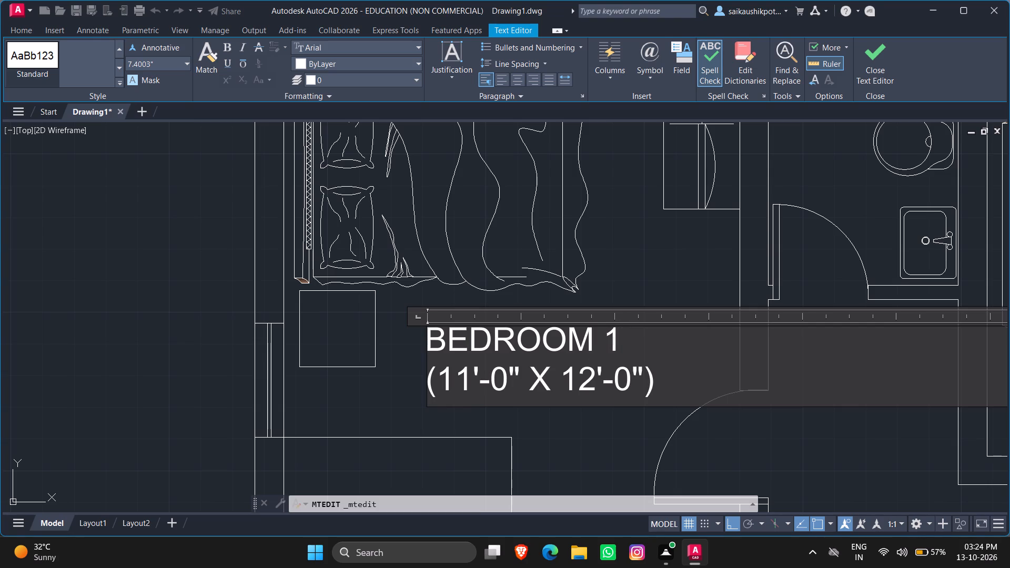
{"action": "key", "text": "Down"}
{"action": "key", "text": "Left"}
{"action": "key", "text": "Right"}
{"action": "key", "text": "BackSpace"}
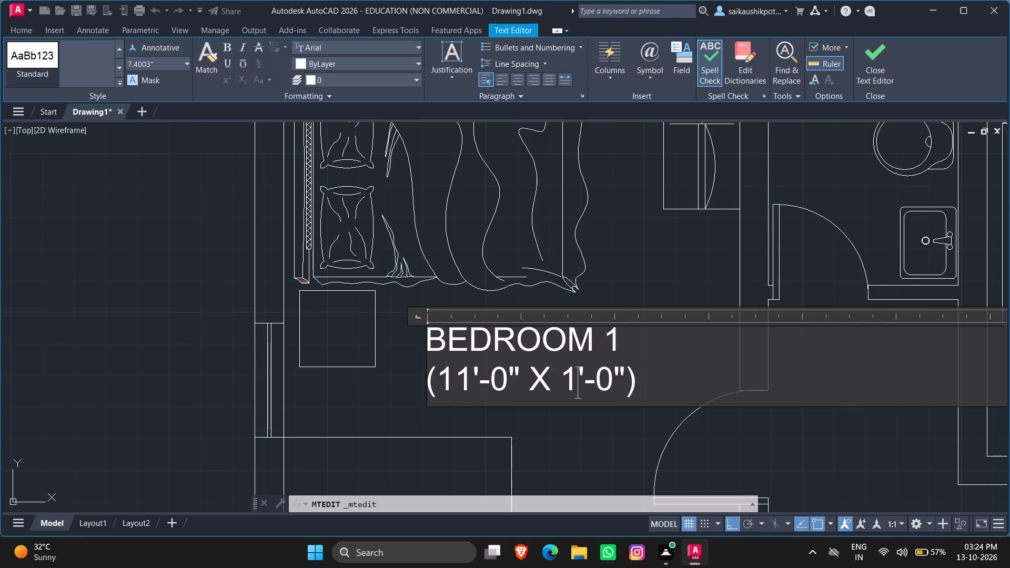
{"action": "key", "text": "1"}
{"action": "key", "text": "BackSpace"}
{"action": "key", "text": "4"}
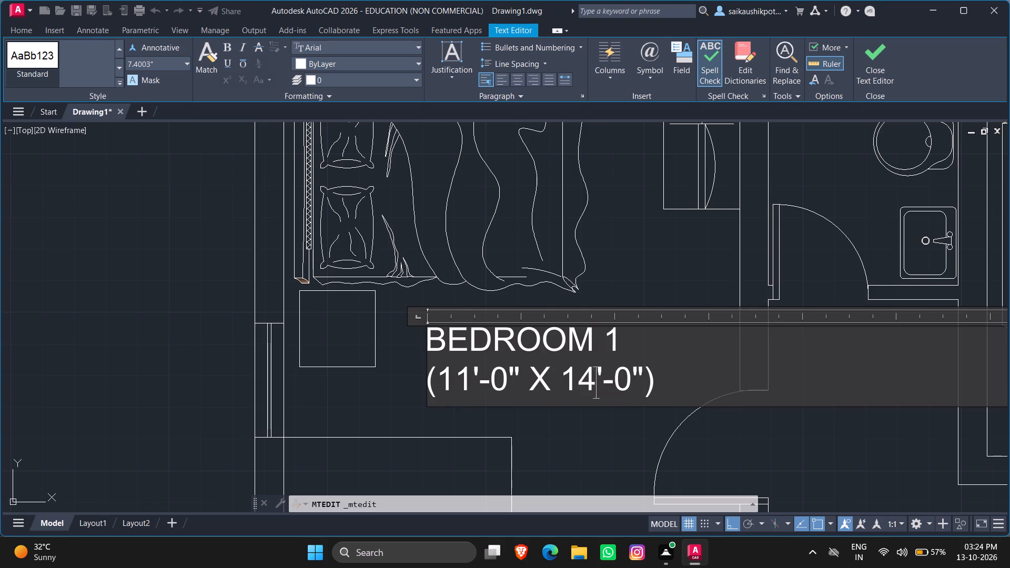
Change the first dimension in the BEDROOM 1 label's size line to 12'-0" and finish the text.
{"action": "key", "text": "Left"}
{"action": "key", "text": "Left"}
{"action": "key", "text": "Left"}
{"action": "key", "text": "Left"}
{"action": "key", "text": "Left"}
{"action": "key", "text": "Left"}
{"action": "key", "text": "Left"}
{"action": "key", "text": "Left"}
{"action": "key", "text": "Left"}
{"action": "key", "text": "BackSpace"}
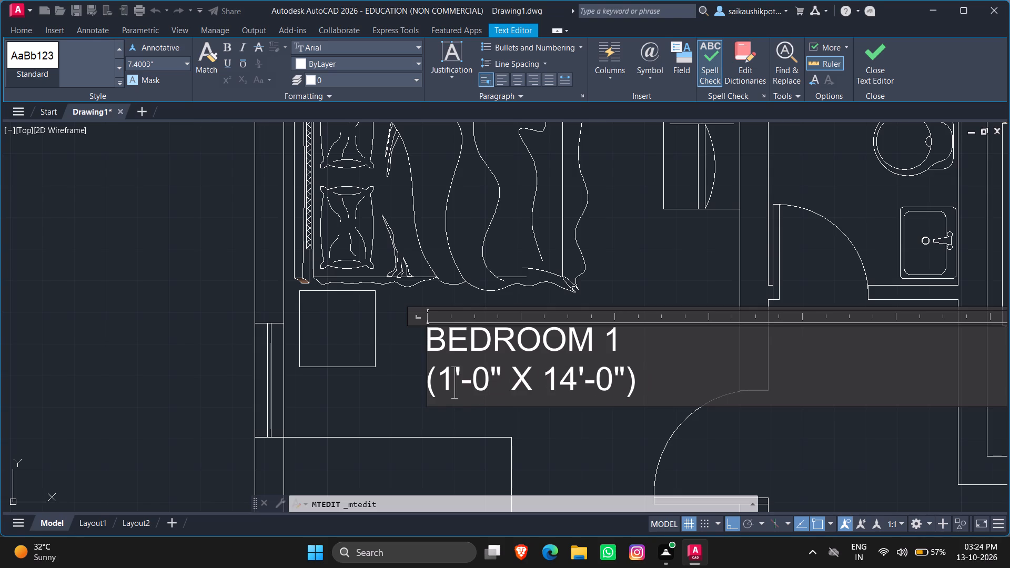
{"action": "key", "text": "2"}
{"action": "key", "text": "Escape"}
{"action": "key", "text": "Return"}
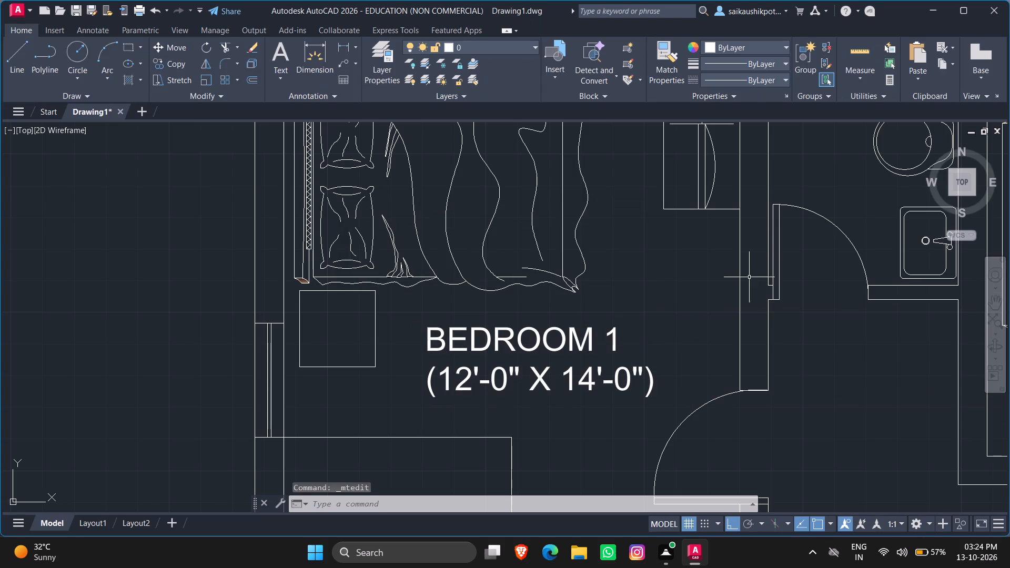
Draw a line 9" outward from BEDROOM 1's lower outer corner, continuing about 15' down to align with the living room's lower exterior wall.
{"action": "scroll", "coordinate": [634, 293], "scroll_direction": "down", "scroll_amount": 4}
{"action": "scroll", "coordinate": [589, 338], "scroll_direction": "down", "scroll_amount": 1}
{"action": "scroll", "coordinate": [618, 361], "scroll_direction": "up", "scroll_amount": 3}
{"action": "scroll", "coordinate": [618, 361], "scroll_direction": "down", "scroll_amount": 2}
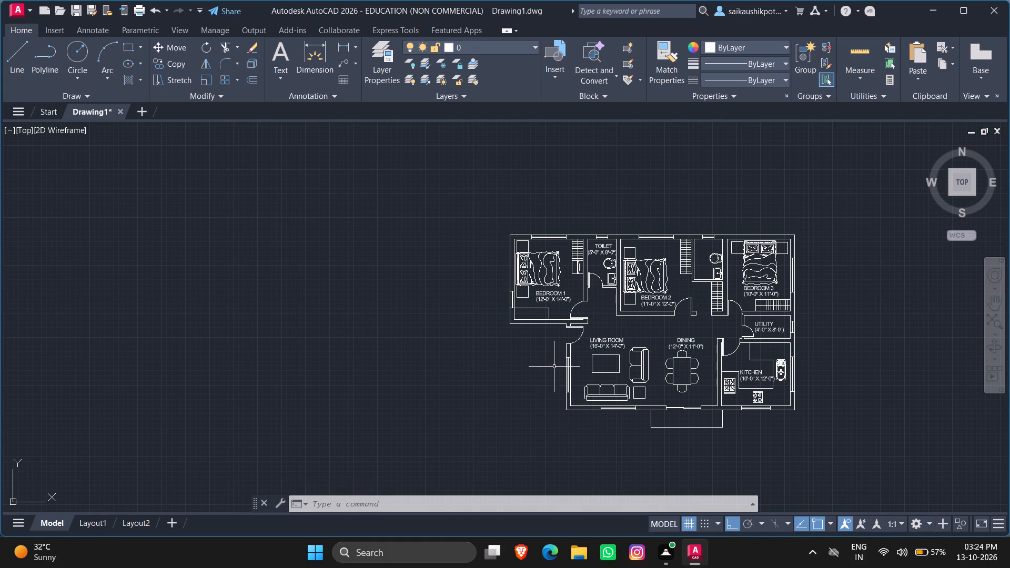
{"action": "scroll", "coordinate": [551, 367], "scroll_direction": "up", "scroll_amount": 2}
{"action": "scroll", "coordinate": [550, 367], "scroll_direction": "down", "scroll_amount": 2}
{"action": "scroll", "coordinate": [528, 395], "scroll_direction": "up", "scroll_amount": 2}
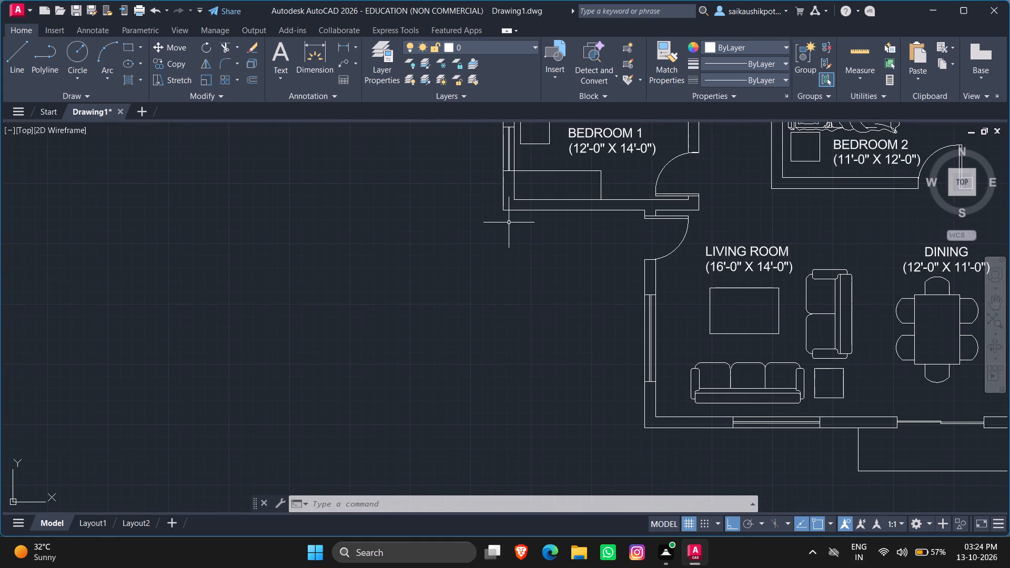
{"action": "key", "text": "l"}
{"action": "key", "text": "Return"}
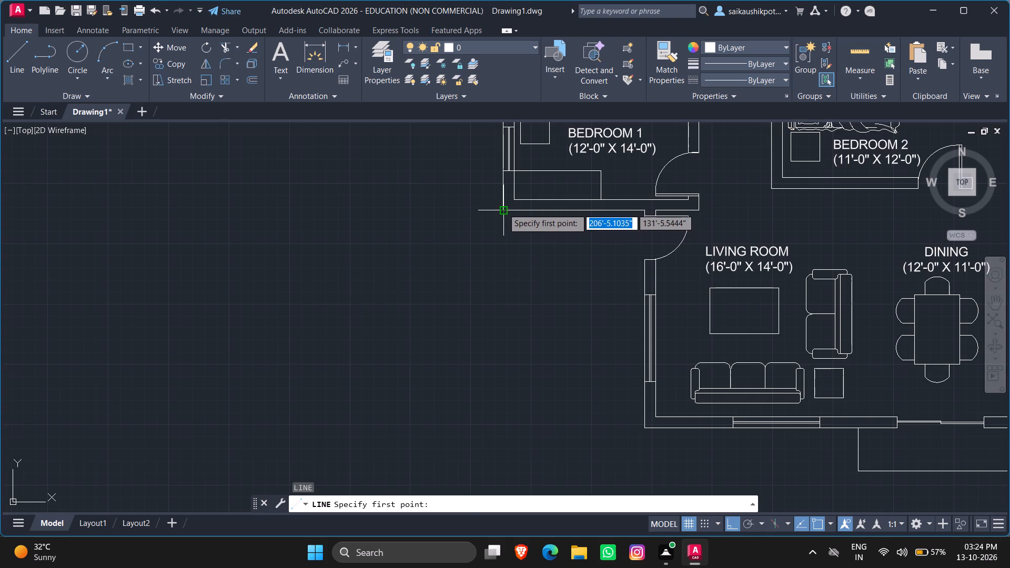
{"action": "left_click", "coordinate": [503, 208]}
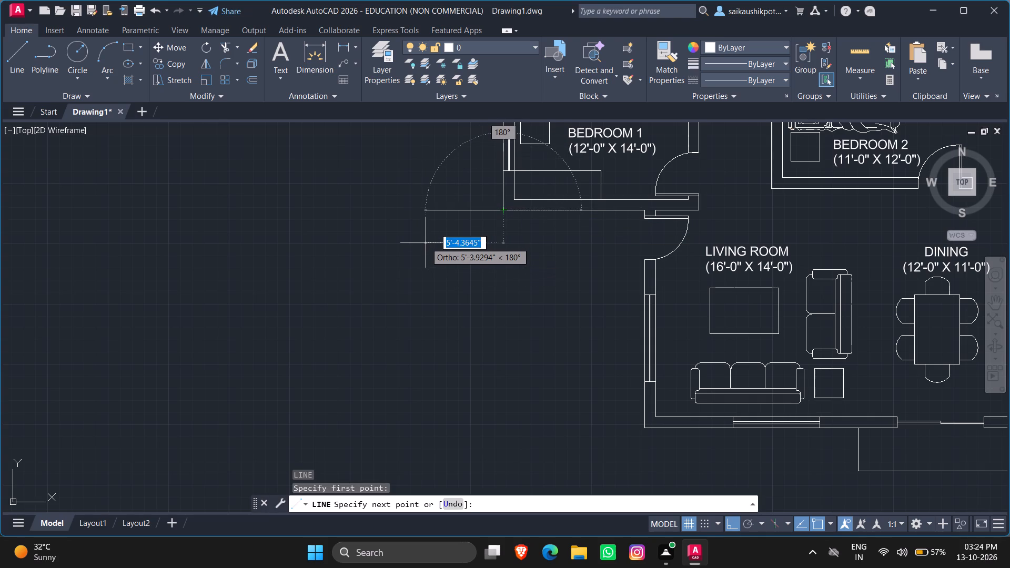
{"action": "key", "text": "9"}
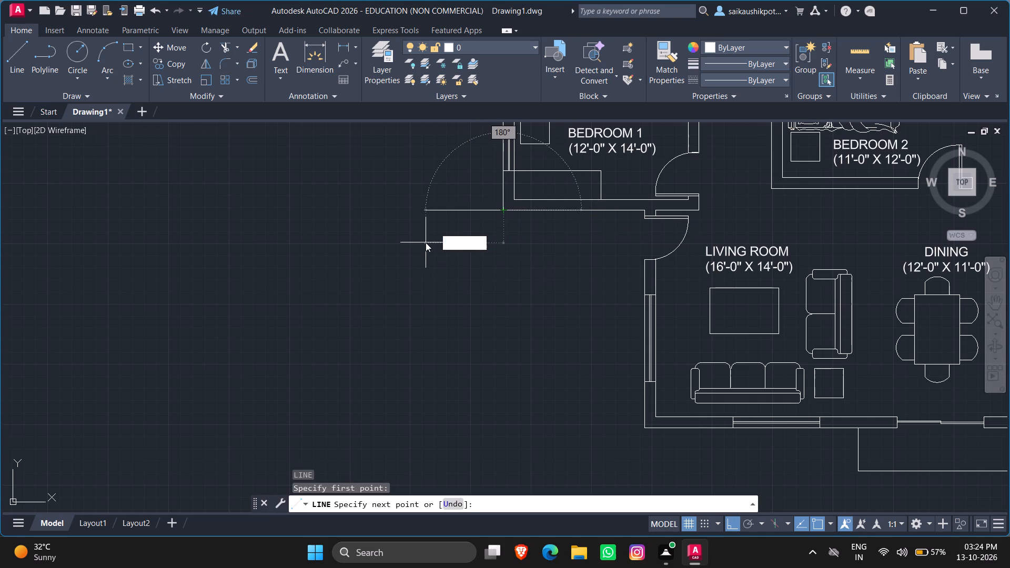
{"action": "key", "text": "shift+quotedbl"}
{"action": "key", "text": "Return"}
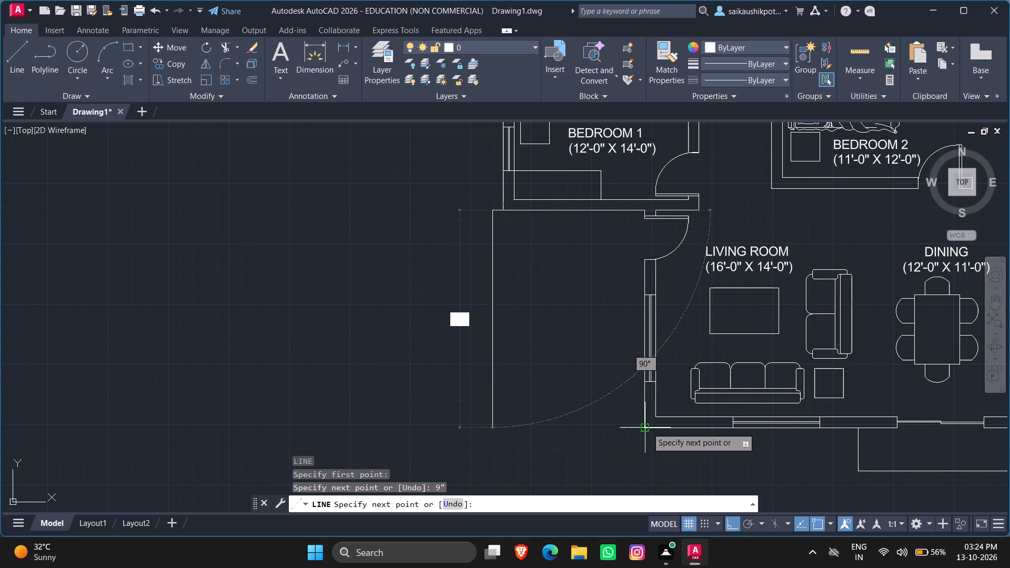
{"action": "left_click", "coordinate": [491, 426]}
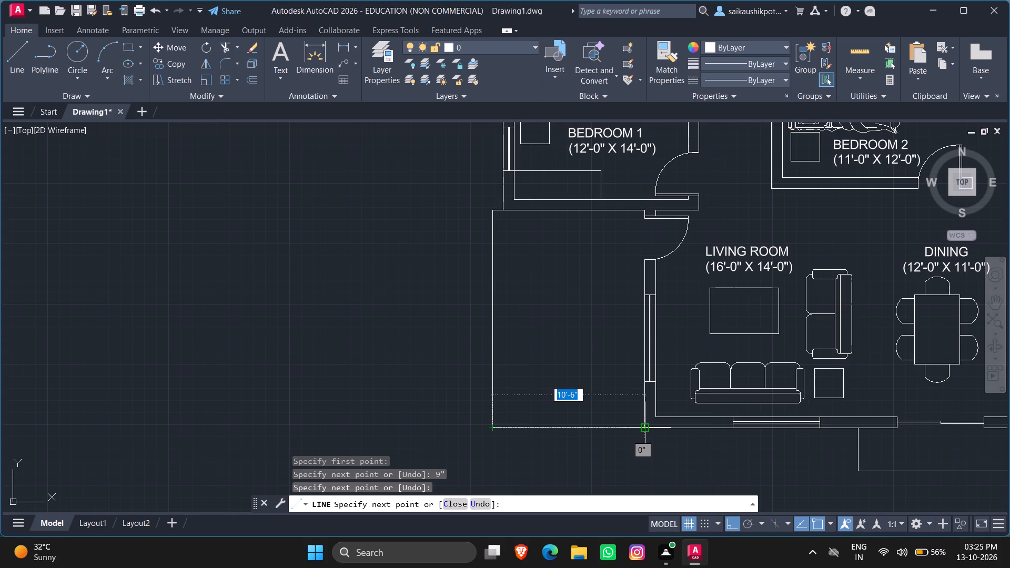
{"action": "key", "text": "Escape"}
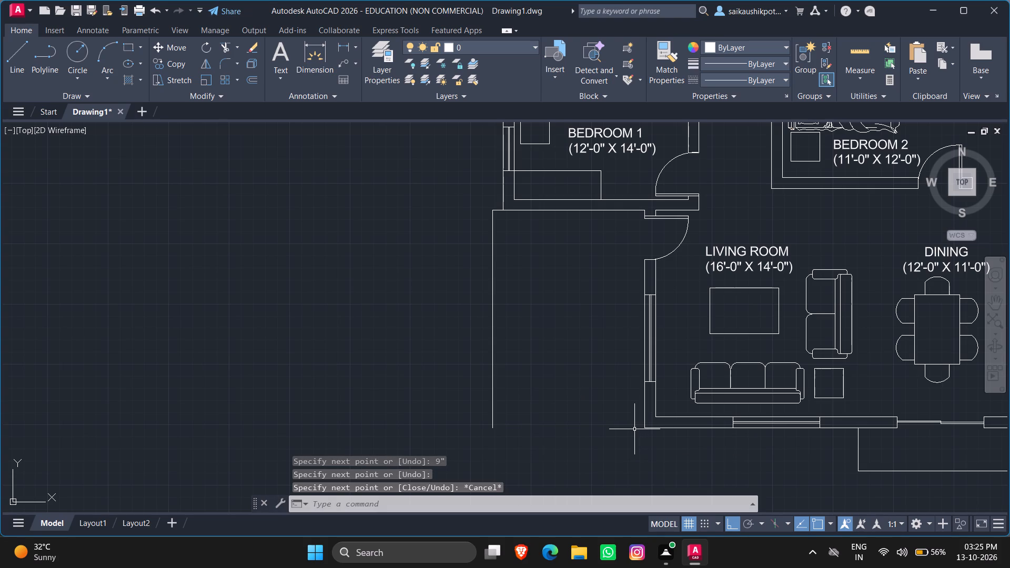
Draw a line about 15' straight down from BEDROOM 1's lower outer corner, parallel to the open area's outer boundary line.
{"action": "scroll", "coordinate": [508, 413], "scroll_direction": "up", "scroll_amount": 1}
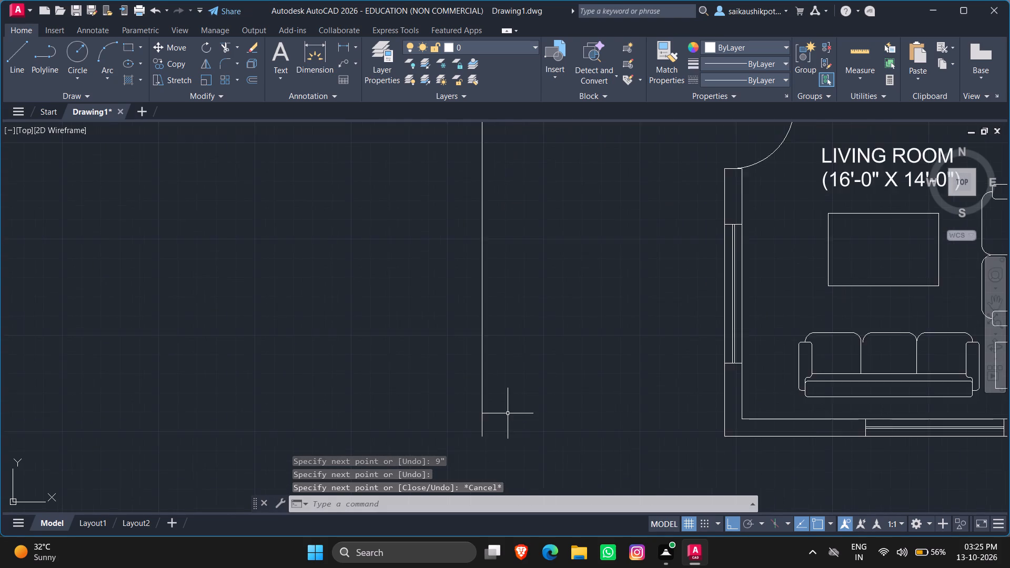
{"action": "scroll", "coordinate": [508, 413], "scroll_direction": "down", "scroll_amount": 1}
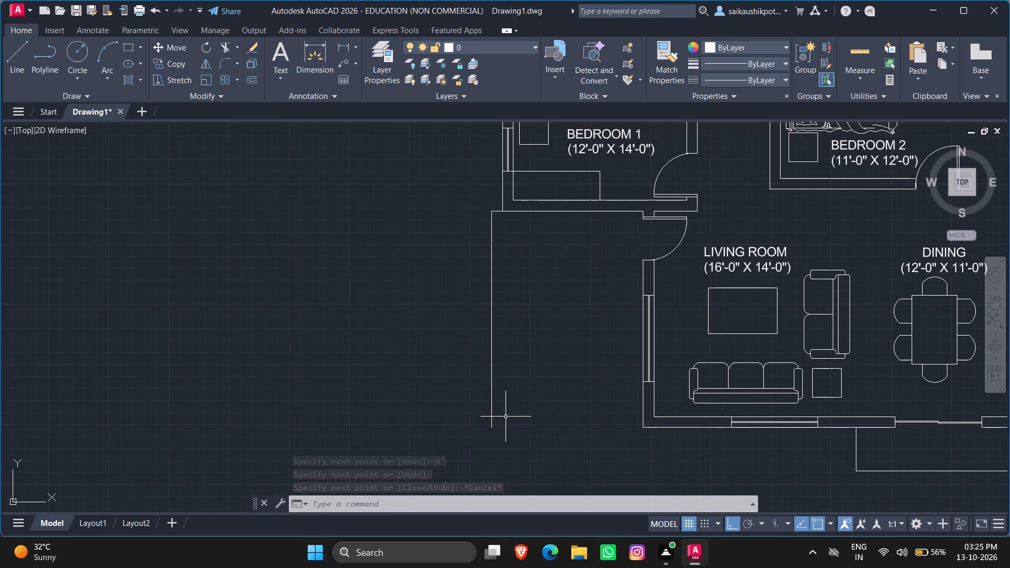
{"action": "key", "text": "l"}
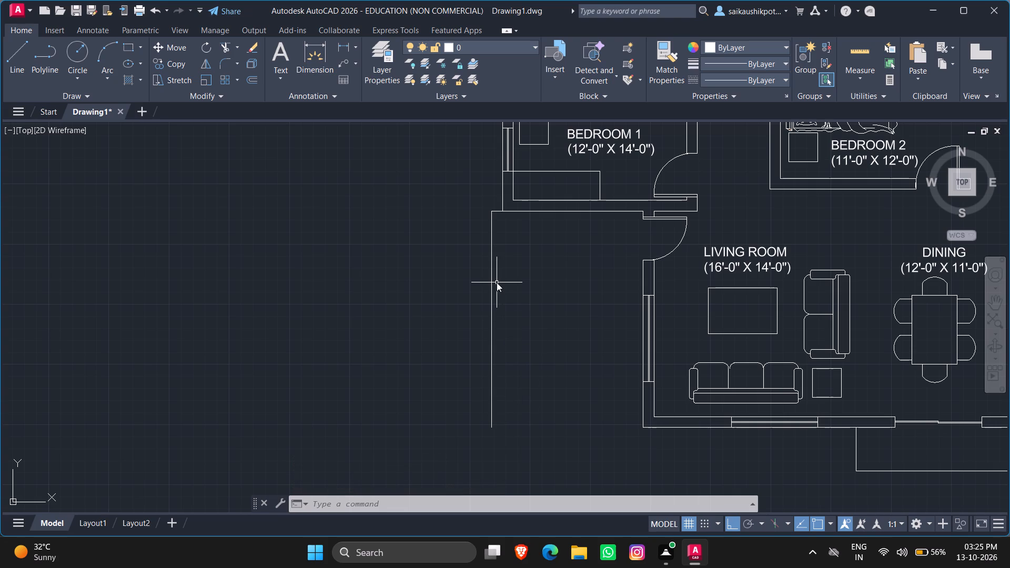
{"action": "key", "text": "Return"}
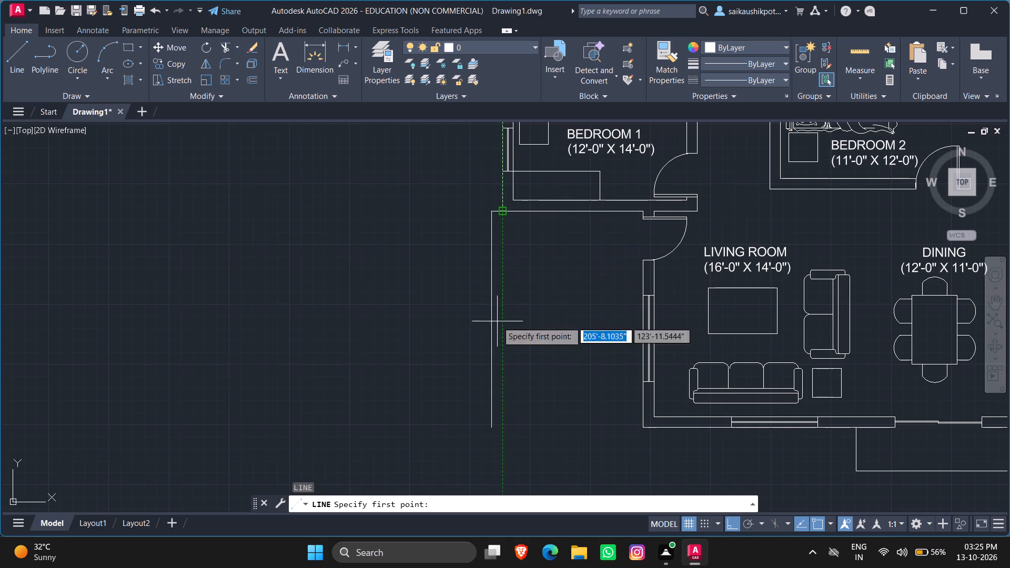
{"action": "left_click", "coordinate": [506, 211]}
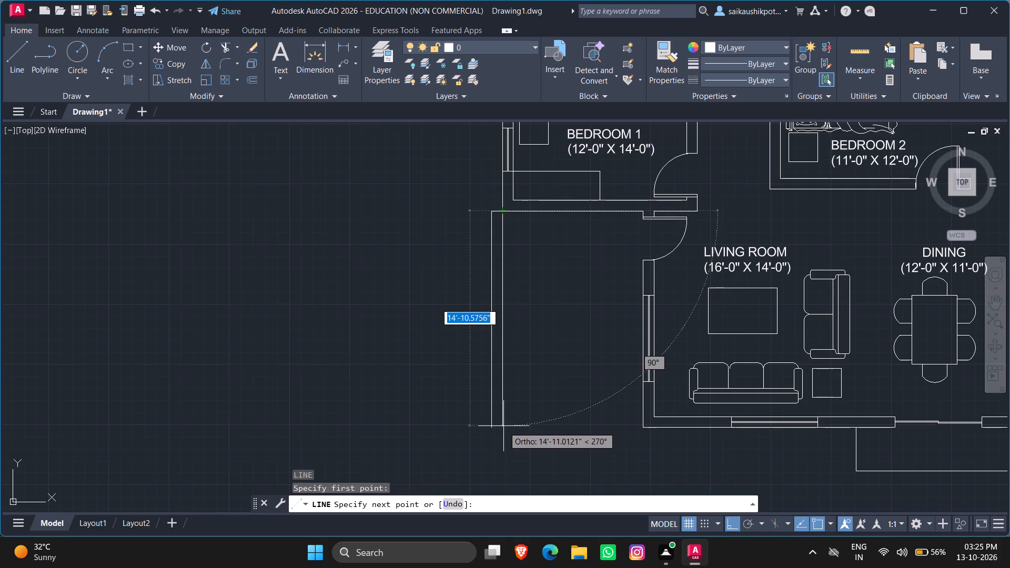
{"action": "left_click", "coordinate": [503, 425]}
{"action": "key", "text": "Escape"}
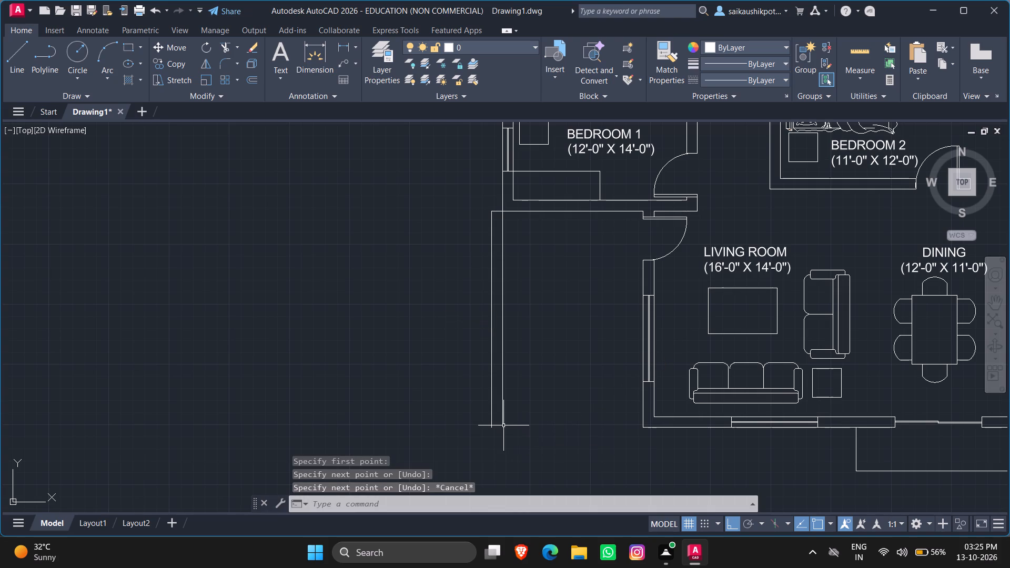
Offset the new vertical line 9" towards the living room.
{"action": "key", "text": "o"}
{"action": "key", "text": "Return"}
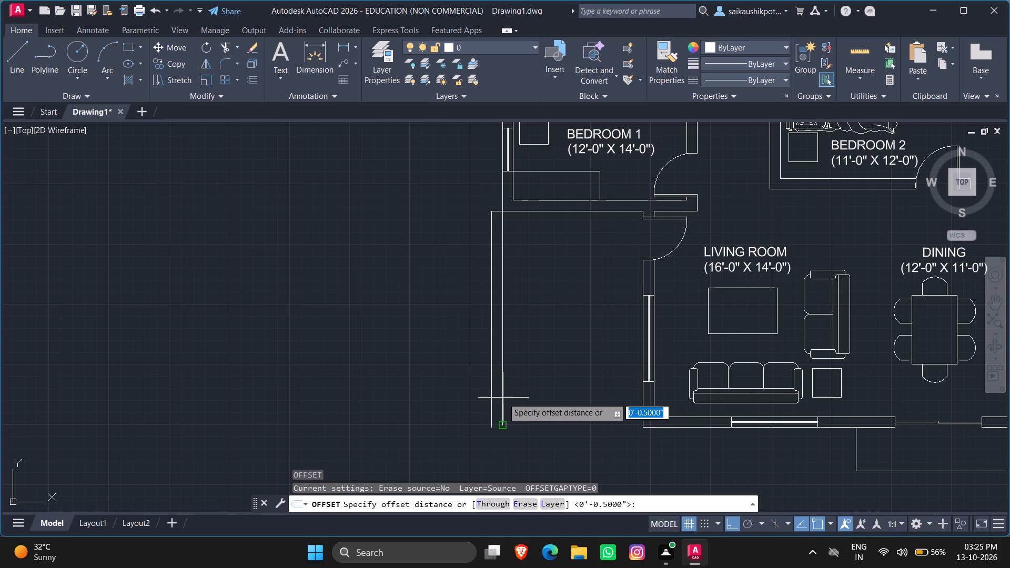
{"action": "key", "text": "9"}
{"action": "key", "text": "shift+quotedbl"}
{"action": "key", "text": "Return"}
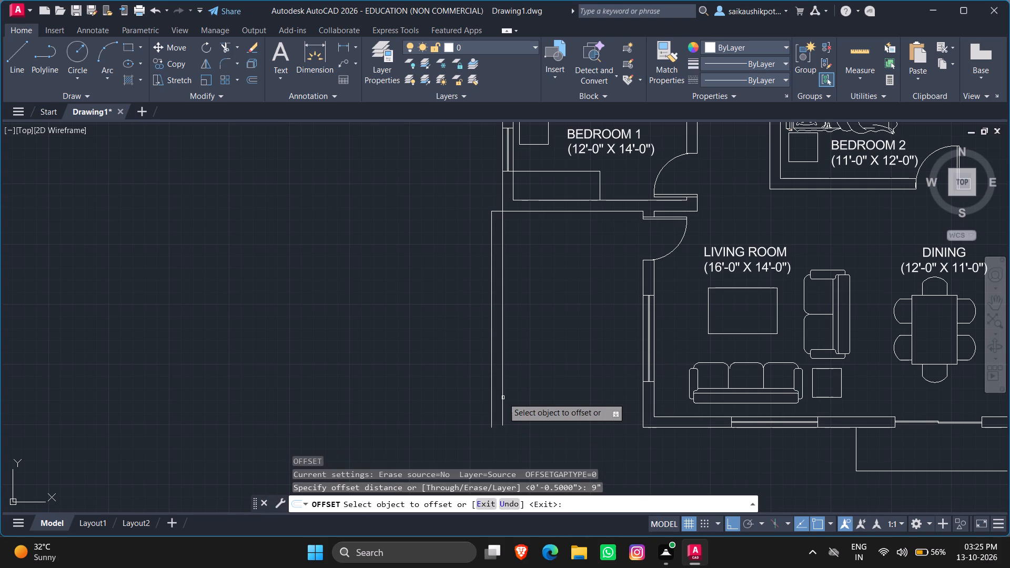
{"action": "left_click", "coordinate": [502, 320]}
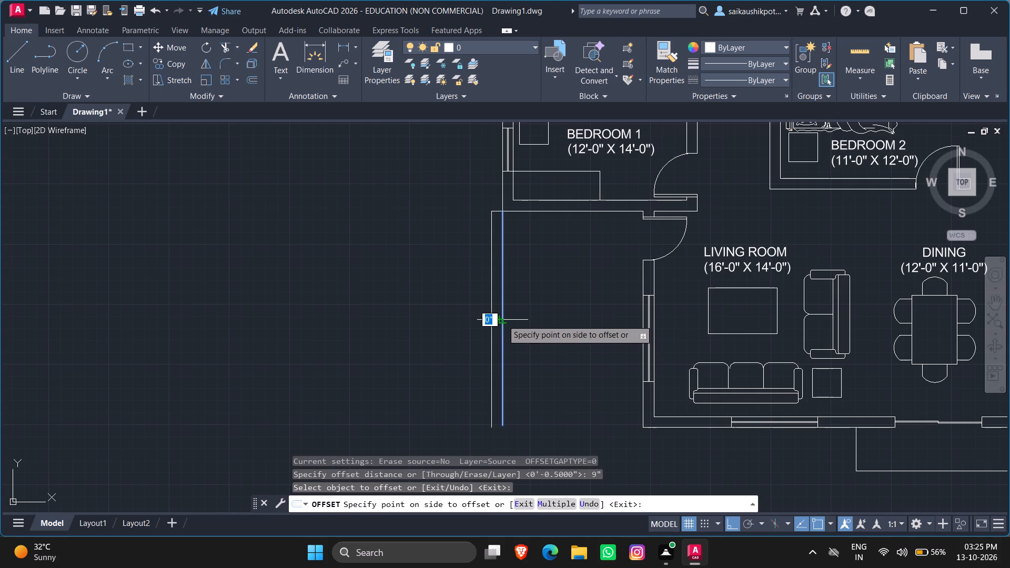
{"action": "left_click", "coordinate": [538, 333]}
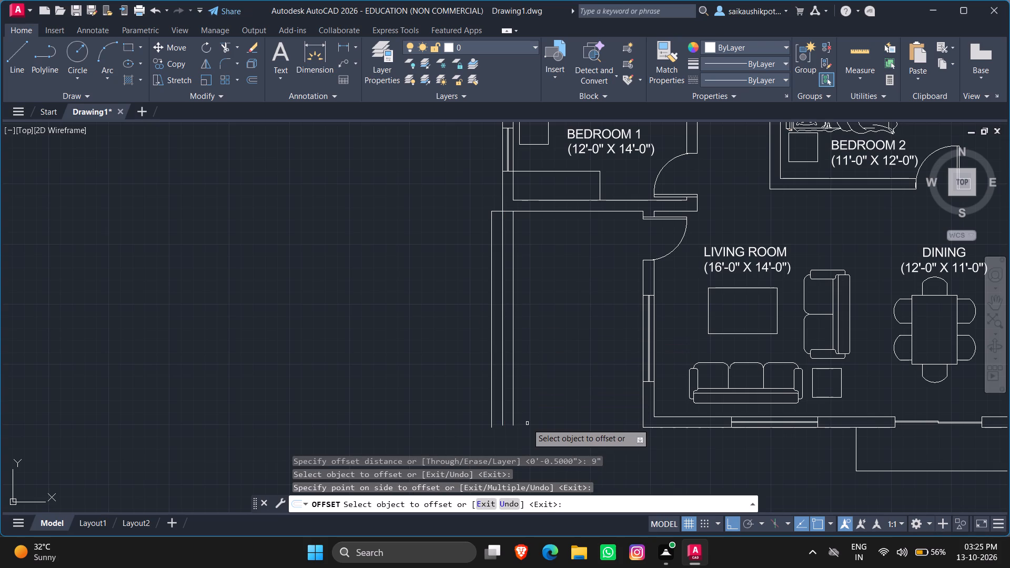
{"action": "key", "text": "Escape"}
{"action": "key", "text": "Escape"}
Join the lower ends of the two parallel vertical lines with a short horizontal line.
{"action": "key", "text": "l"}
{"action": "key", "text": "Return"}
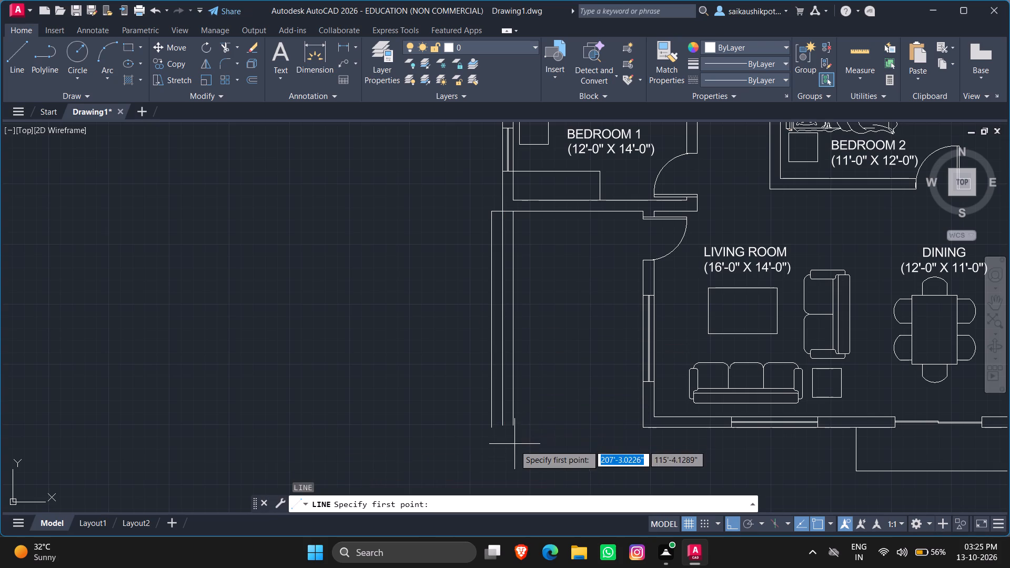
{"action": "scroll", "coordinate": [505, 426], "scroll_direction": "up", "scroll_amount": 3}
{"action": "left_click", "coordinate": [490, 421]}
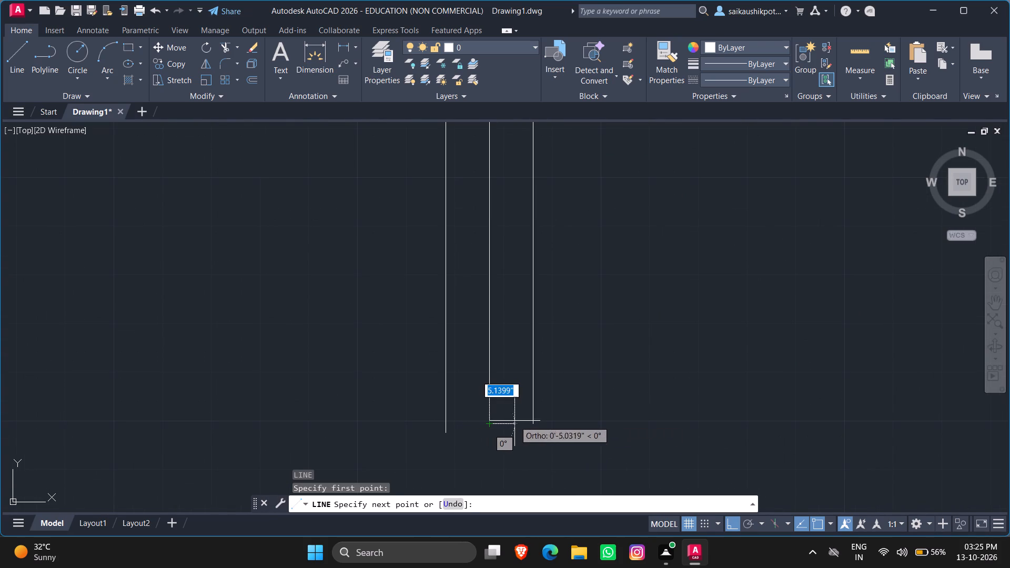
{"action": "left_click", "coordinate": [536, 424]}
{"action": "key", "text": "Escape"}
{"action": "key", "text": "Escape"}
{"action": "key", "text": "Escape"}
{"action": "key", "text": "Escape"}
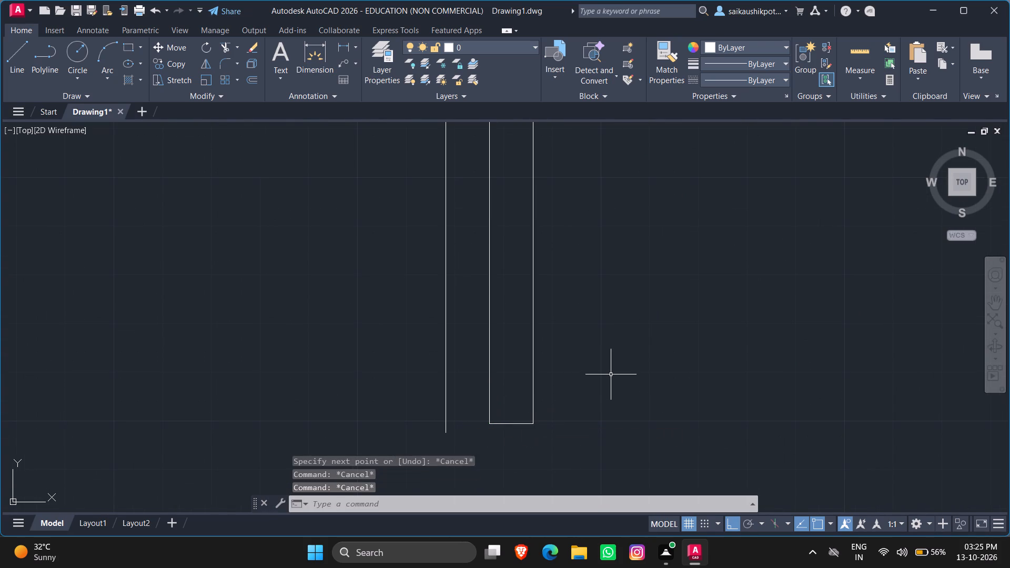
{"action": "key", "text": "Escape"}
Offset the short closing line 9" upward between the two parallel lines.
{"action": "key", "text": "o"}
{"action": "key", "text": "Return"}
{"action": "type", "text": "9\""}
{"action": "key", "text": "Return"}
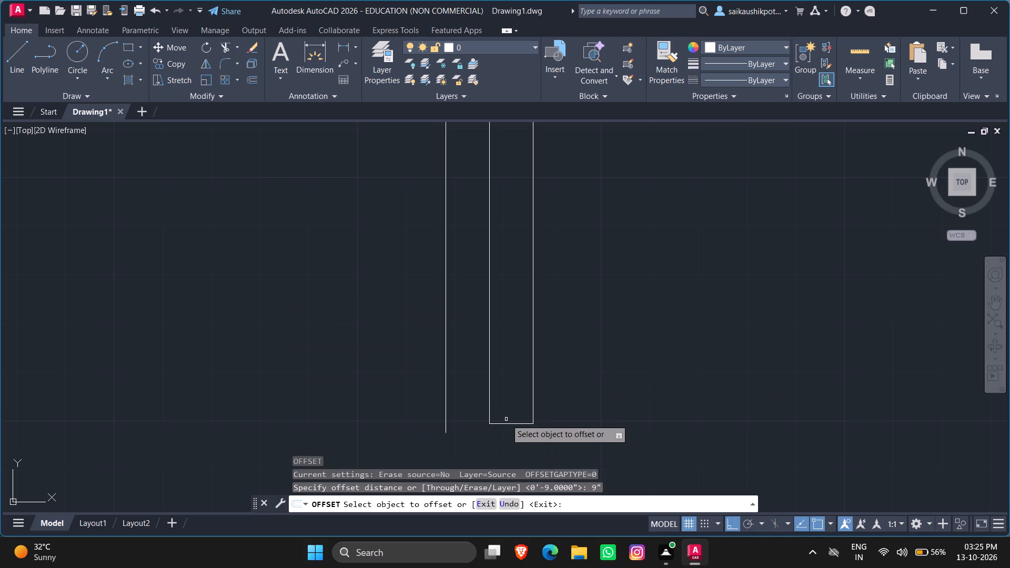
{"action": "left_click", "coordinate": [507, 423]}
{"action": "left_click", "coordinate": [515, 379]}
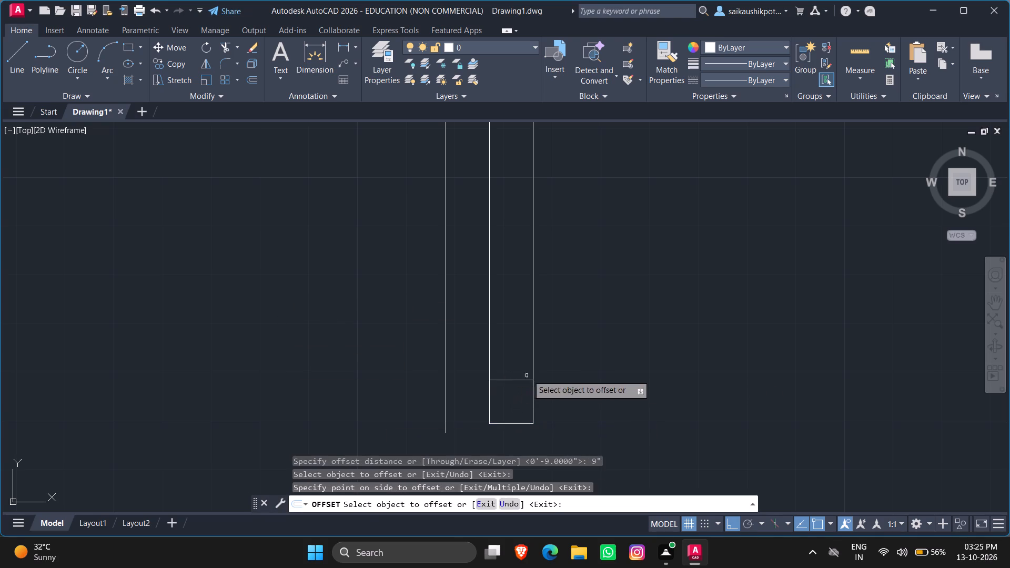
{"action": "key", "text": "Escape"}
{"action": "key", "text": "Escape"}
{"action": "key", "text": "Escape"}
Trim away both parallel lines above the upper short line, leaving a 9" square column at the open area's lower corner.
{"action": "type", "text": "TR"}
{"action": "key", "text": "Return"}
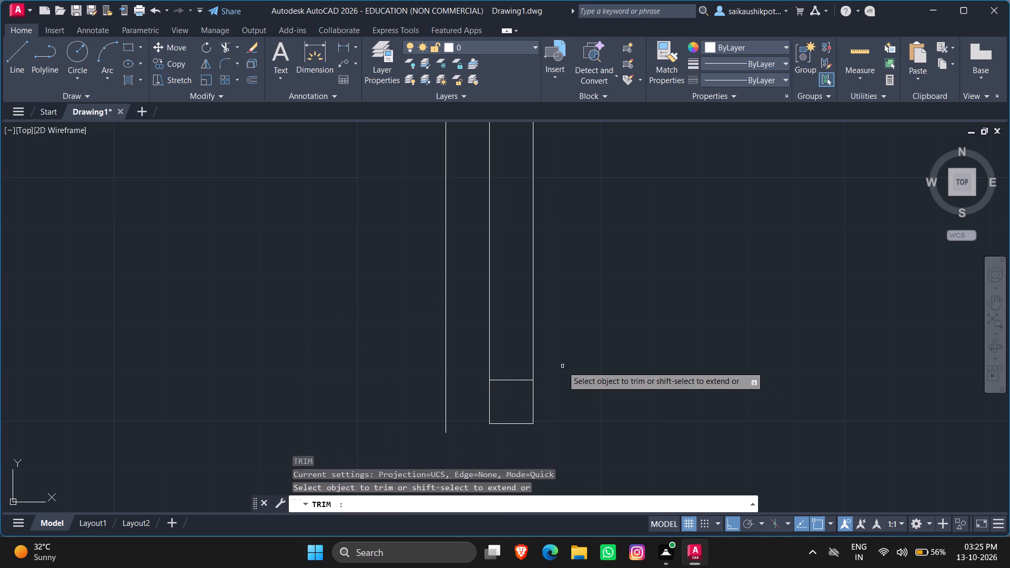
{"action": "key", "text": "Return"}
{"action": "left_click", "coordinate": [555, 343]}
{"action": "left_click", "coordinate": [484, 335]}
{"action": "scroll", "coordinate": [552, 352], "scroll_direction": "down", "scroll_amount": 3}
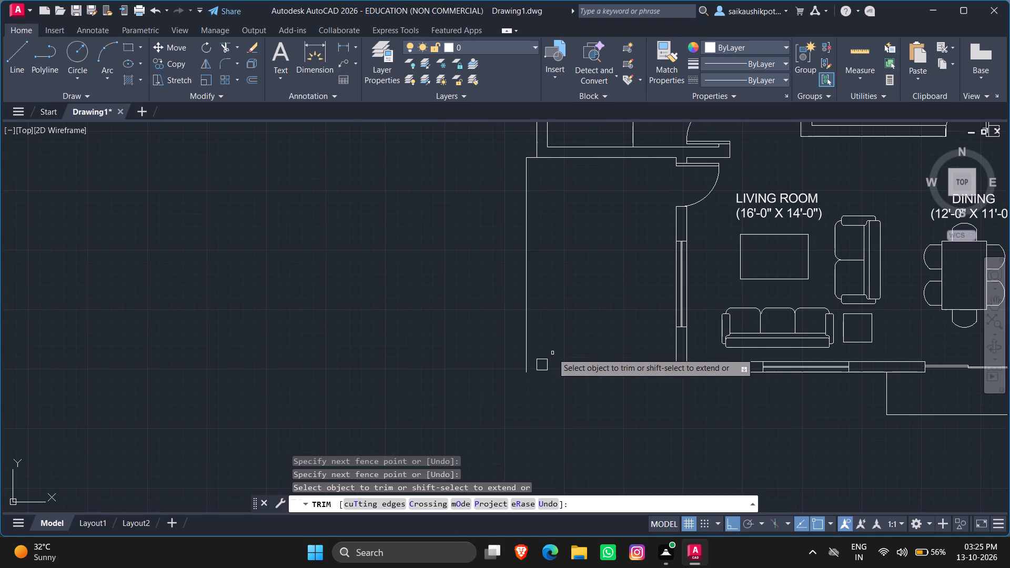
{"action": "key", "text": "Escape"}
{"action": "key", "text": "Escape"}
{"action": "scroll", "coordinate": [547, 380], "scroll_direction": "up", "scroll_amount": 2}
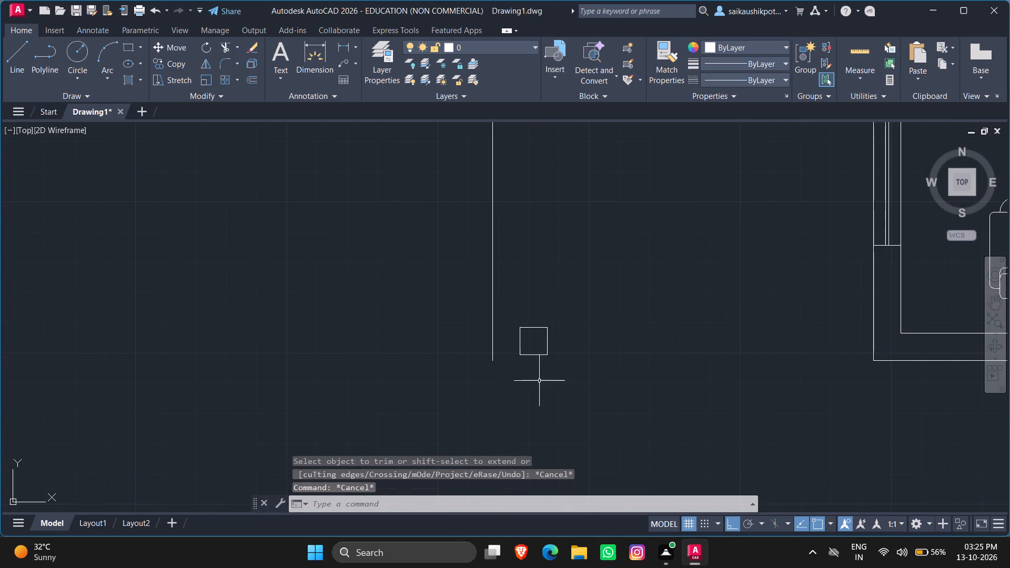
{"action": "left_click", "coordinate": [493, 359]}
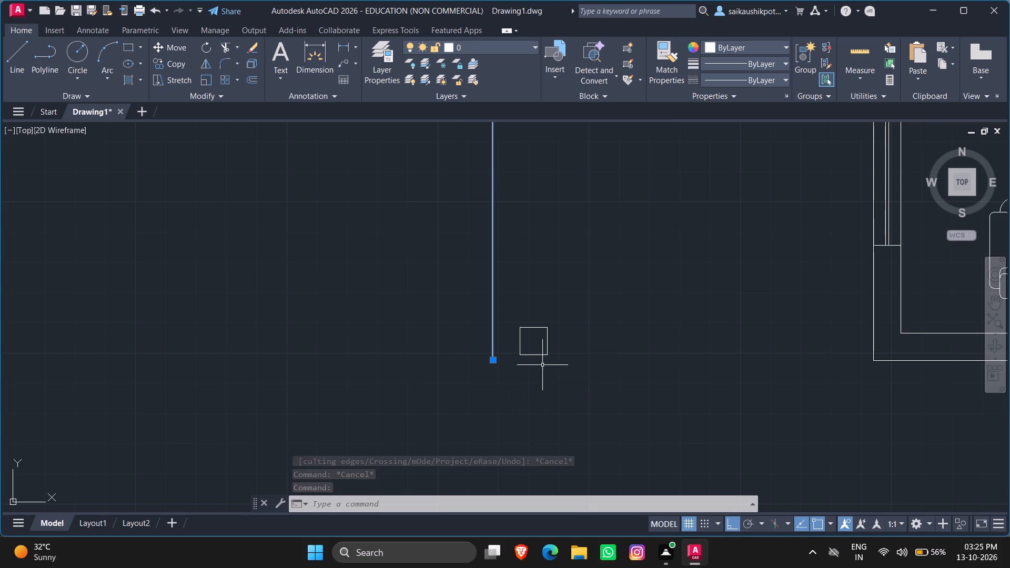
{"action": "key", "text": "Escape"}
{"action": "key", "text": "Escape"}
Draw a line 3' down from the living room's lower outer corner and across to the lower corner of the existing outline outside the dining area.
{"action": "scroll", "coordinate": [617, 397], "scroll_direction": "down", "scroll_amount": 2}
{"action": "scroll", "coordinate": [690, 384], "scroll_direction": "up", "scroll_amount": 1}
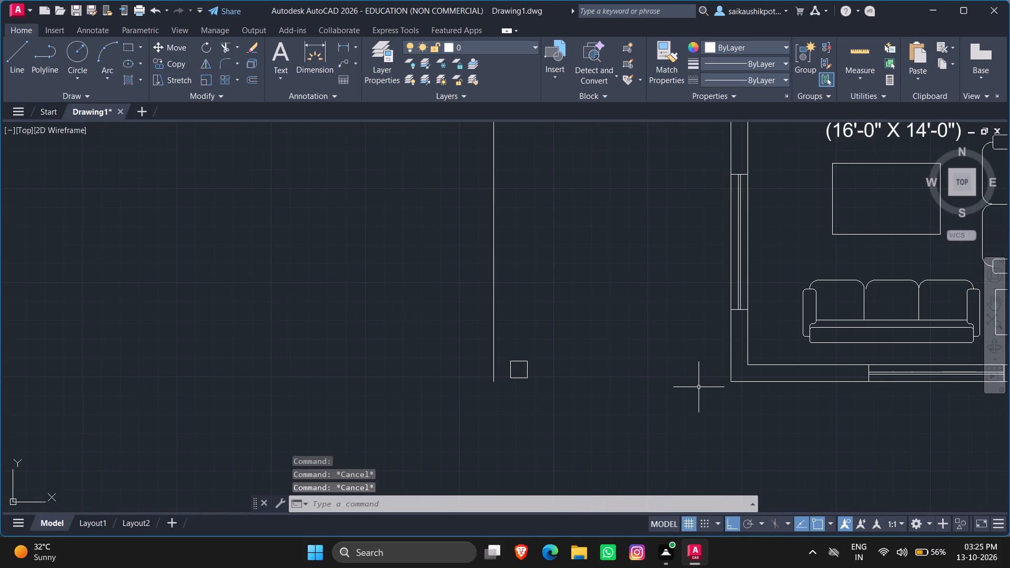
{"action": "key", "text": "l"}
{"action": "key", "text": "Return"}
{"action": "left_click", "coordinate": [730, 382]}
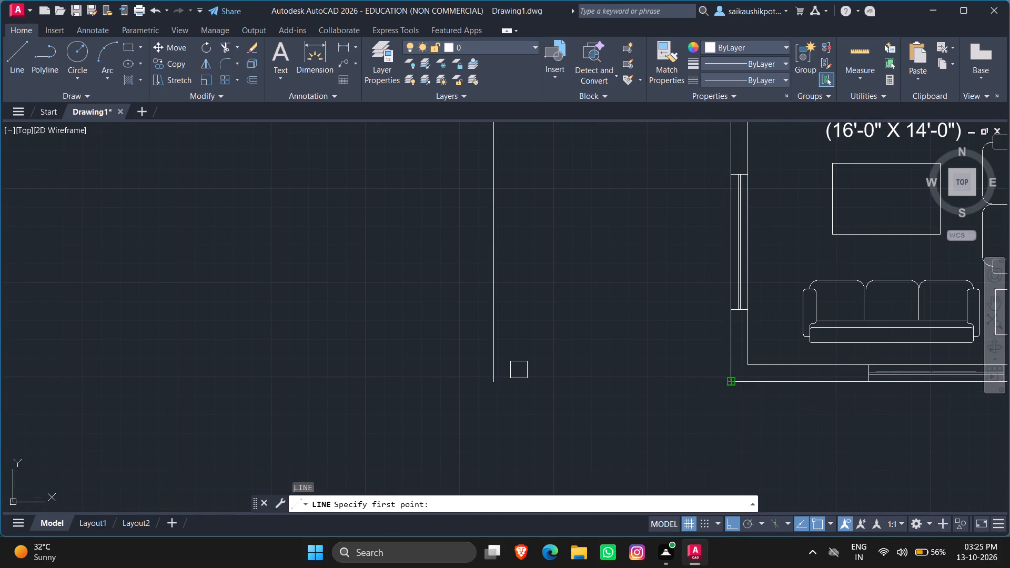
{"action": "scroll", "coordinate": [729, 435], "scroll_direction": "down", "scroll_amount": 1}
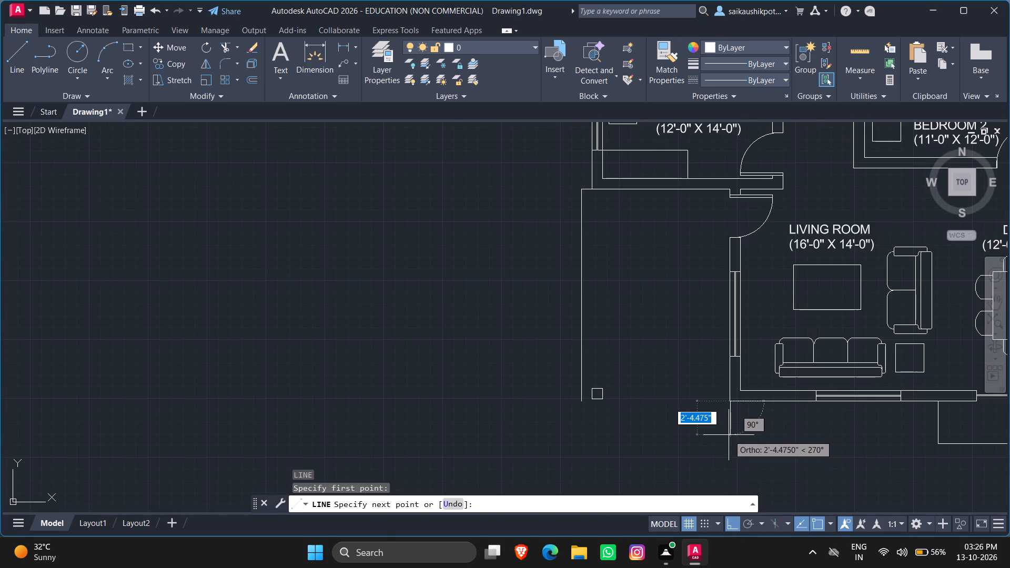
{"action": "scroll", "coordinate": [724, 480], "scroll_direction": "up", "scroll_amount": 2}
{"action": "scroll", "coordinate": [723, 452], "scroll_direction": "down", "scroll_amount": 4}
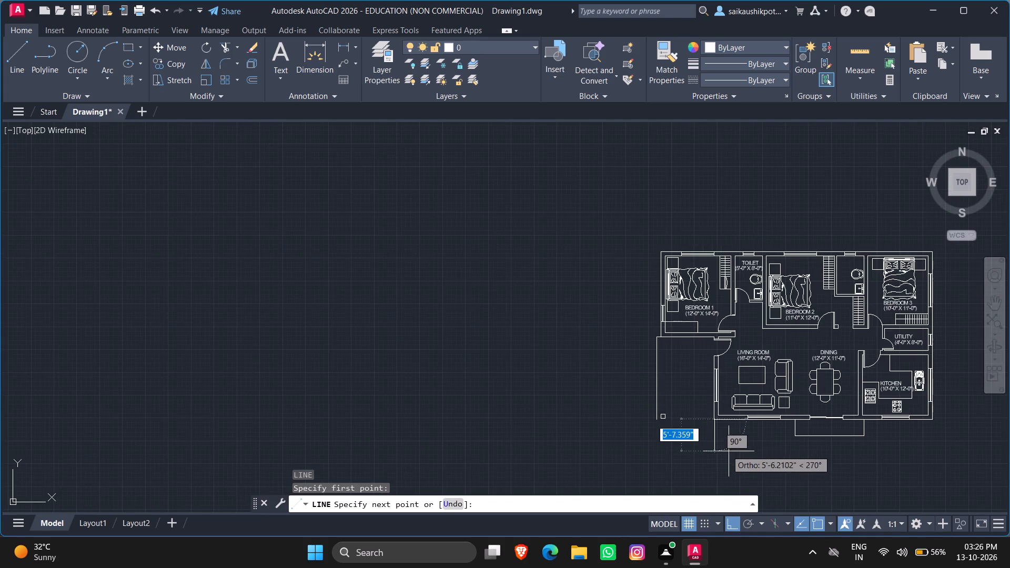
{"action": "scroll", "coordinate": [729, 451], "scroll_direction": "up", "scroll_amount": 3}
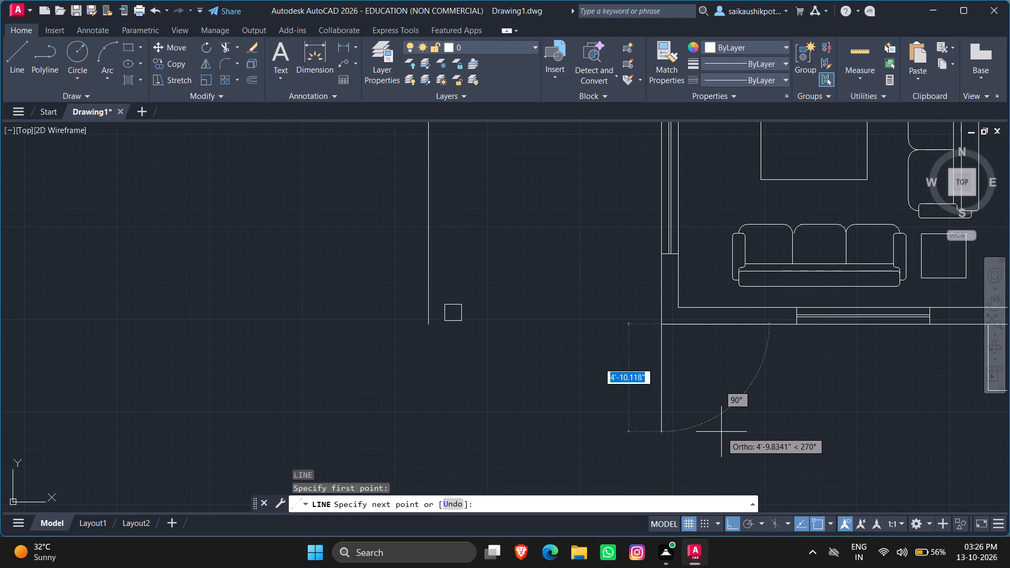
{"action": "key", "text": "3"}
{"action": "key", "text": "apostrophe"}
{"action": "key", "text": "Return"}
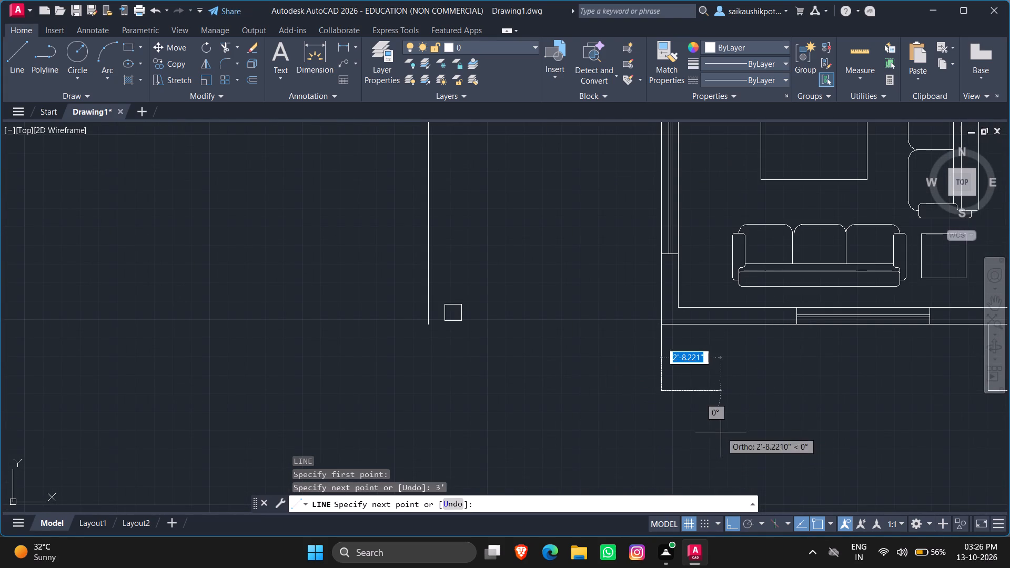
{"action": "scroll", "coordinate": [782, 416], "scroll_direction": "down", "scroll_amount": 3}
{"action": "scroll", "coordinate": [833, 425], "scroll_direction": "up", "scroll_amount": 4}
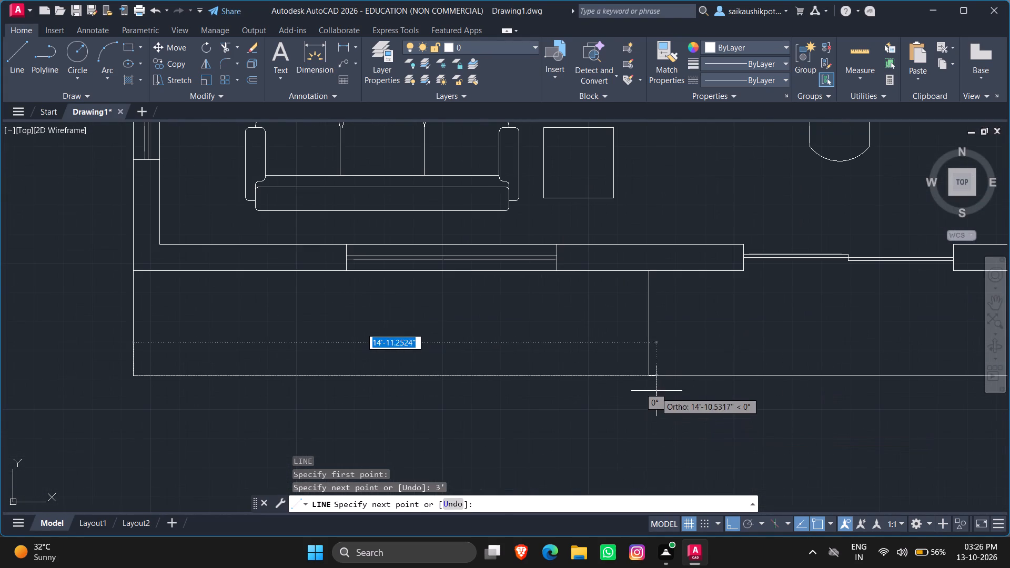
{"action": "left_click", "coordinate": [651, 372]}
{"action": "key", "text": "Escape"}
{"action": "scroll", "coordinate": [711, 428], "scroll_direction": "down", "scroll_amount": 3}
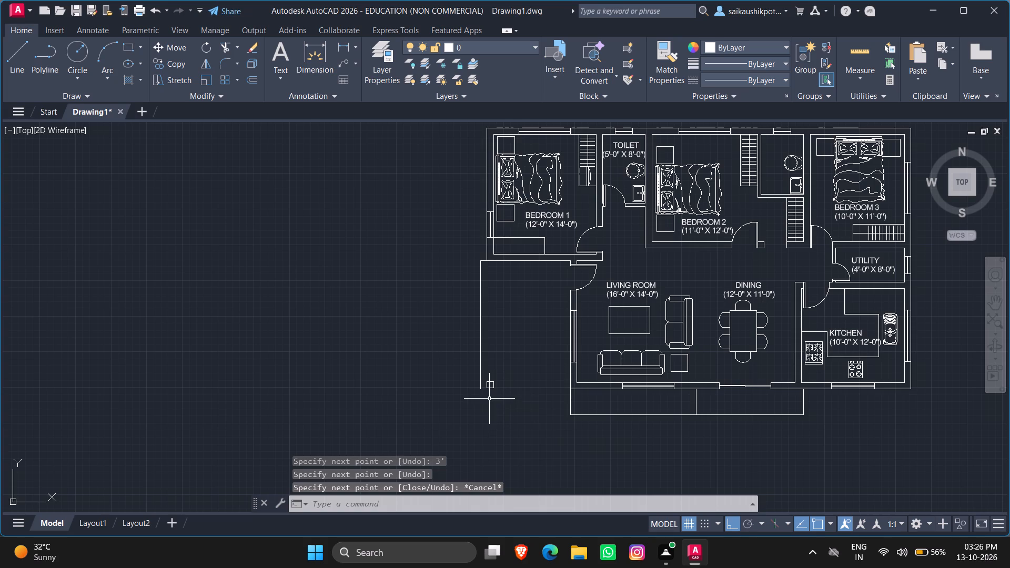
Draw a horizontal line about 10'-6" outward from the lower end of the 3' line to align with the open area's outer boundary.
{"action": "scroll", "coordinate": [525, 432], "scroll_direction": "up", "scroll_amount": 2}
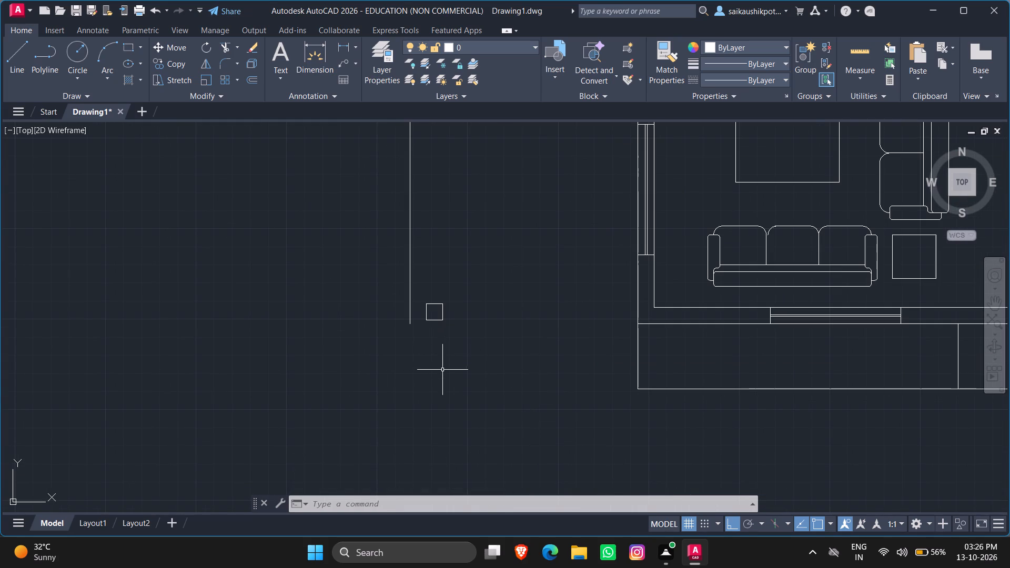
{"action": "left_click", "coordinate": [410, 324]}
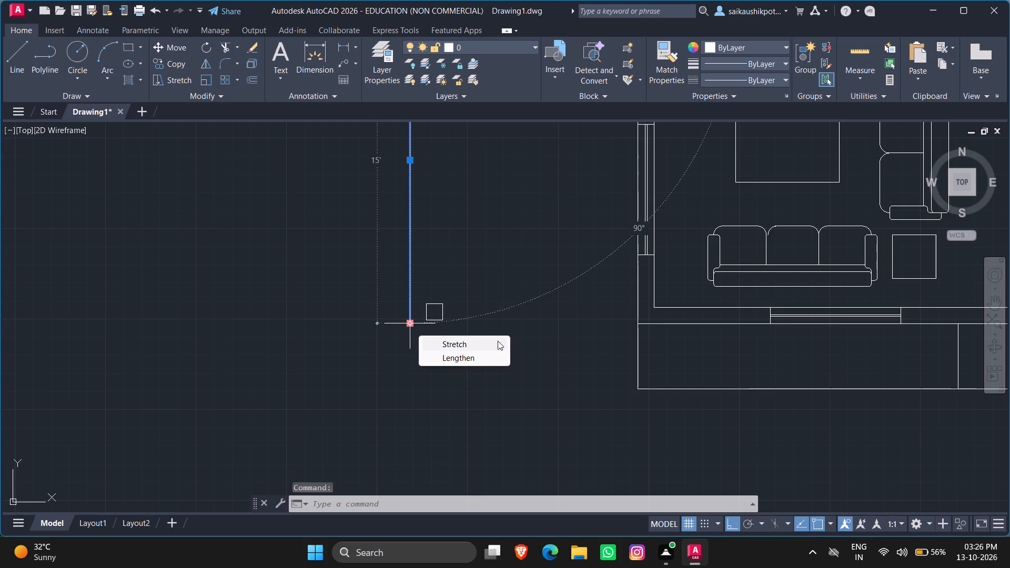
{"action": "key", "text": "Escape"}
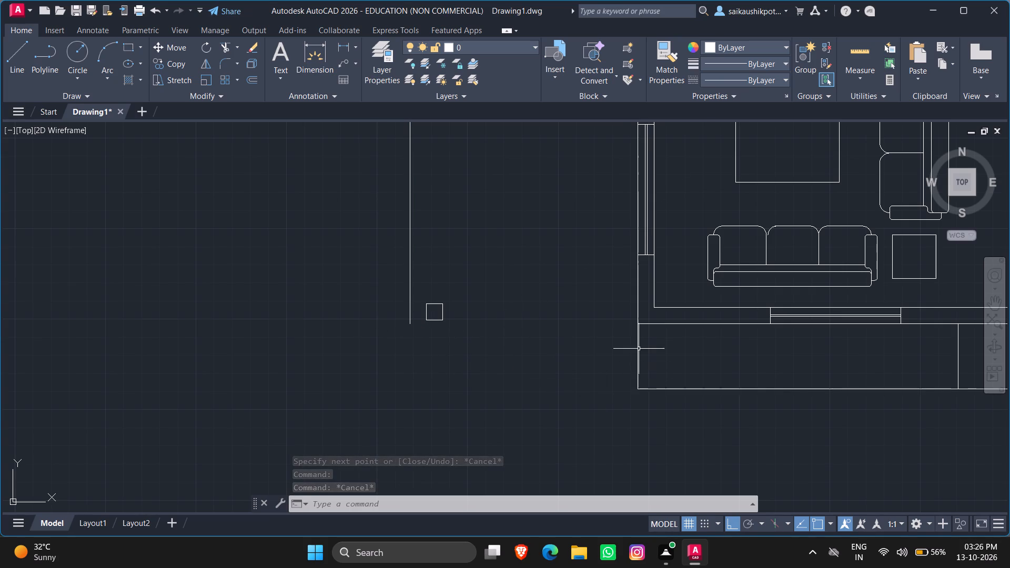
{"action": "key", "text": "l"}
{"action": "key", "text": "Return"}
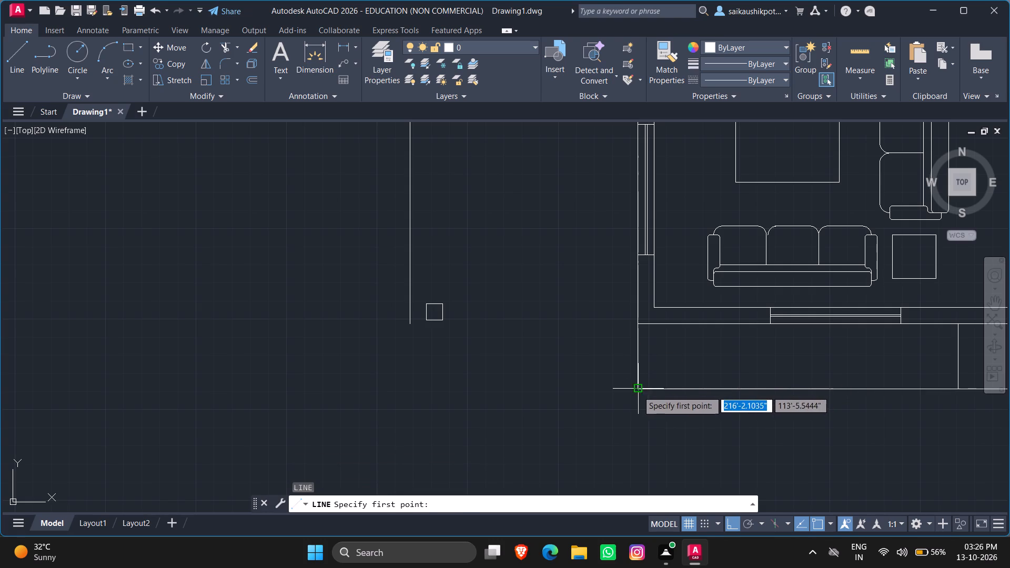
{"action": "left_click", "coordinate": [638, 391]}
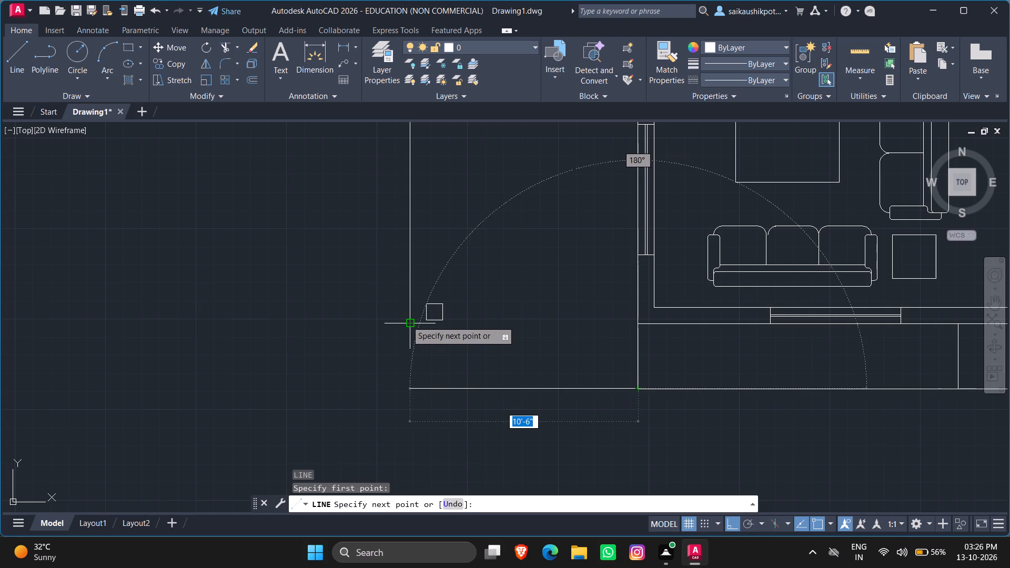
{"action": "left_click", "coordinate": [410, 387]}
{"action": "key", "text": "Escape"}
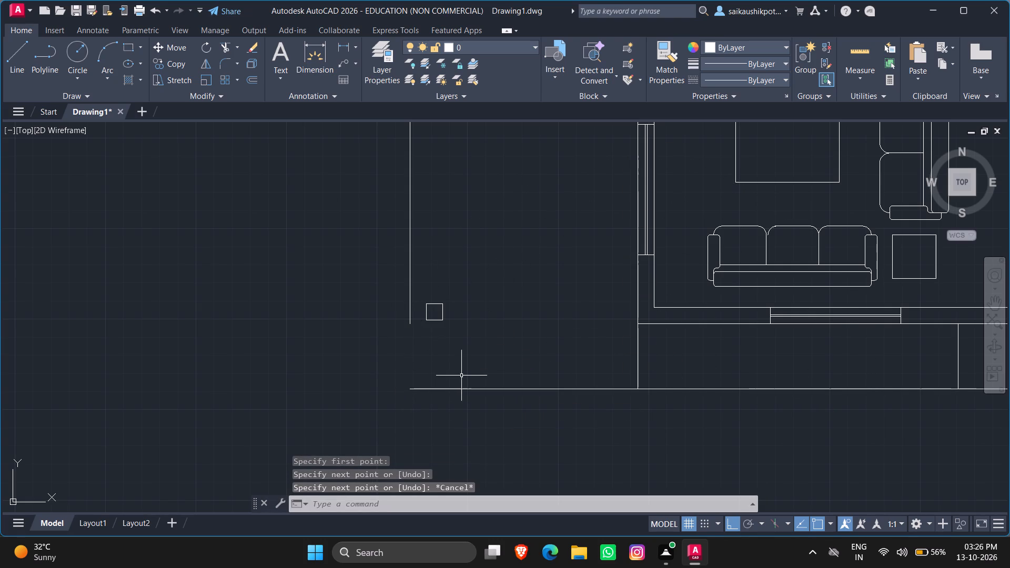
Offset the open area's lower horizontal line 1.5' upward.
{"action": "key", "text": "o"}
{"action": "key", "text": "Return"}
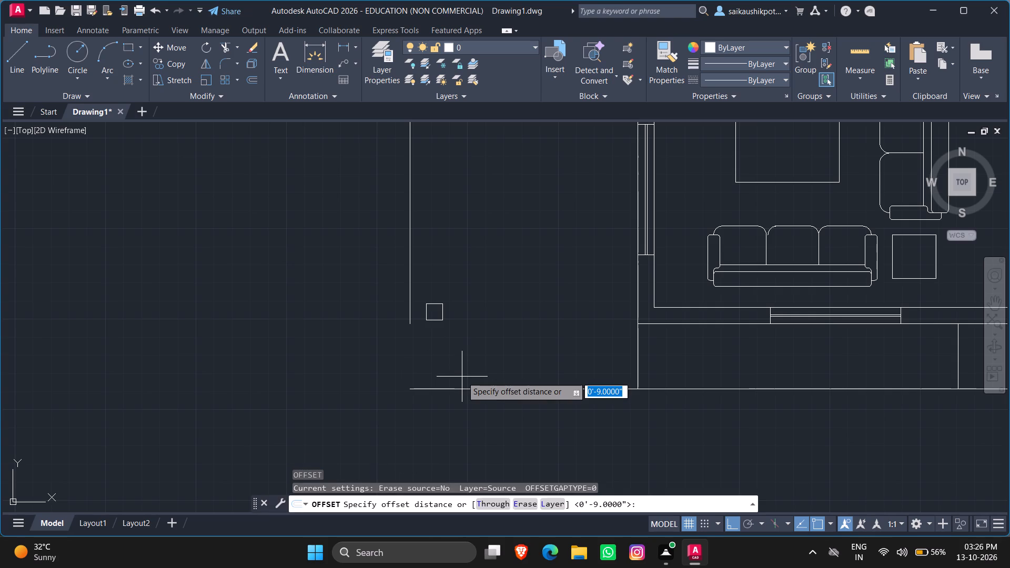
{"action": "type", "text": "1.5'"}
{"action": "key", "text": "Return"}
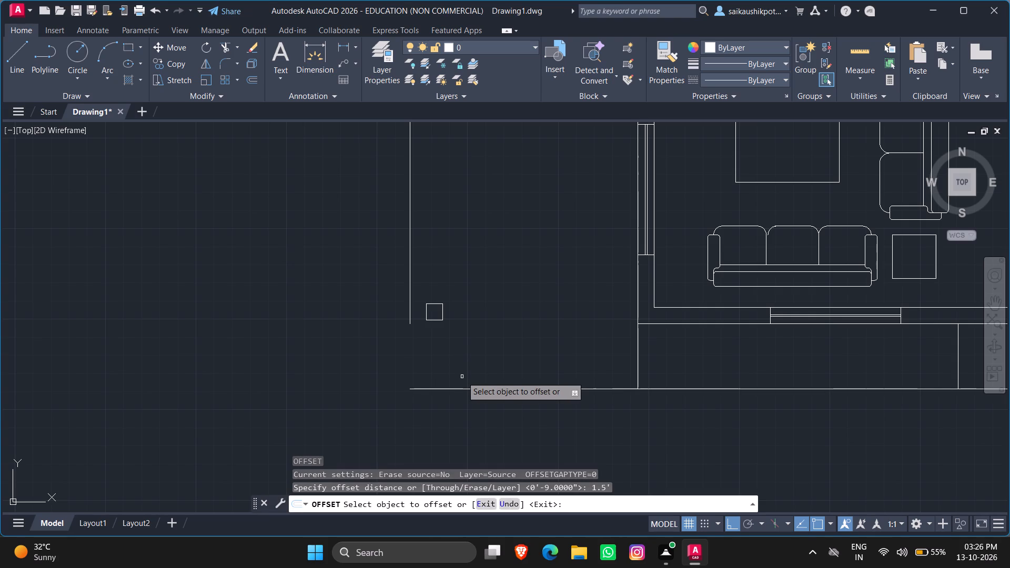
{"action": "left_click", "coordinate": [469, 387]}
{"action": "left_click", "coordinate": [467, 388]}
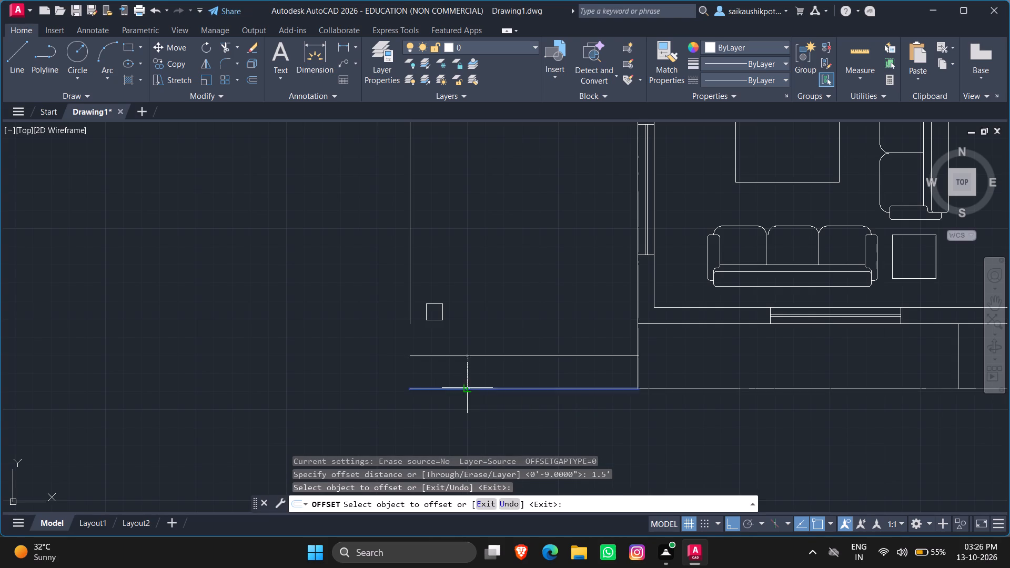
{"action": "left_click", "coordinate": [472, 369]}
{"action": "key", "text": "Escape"}
{"action": "key", "text": "Escape"}
Delete the original lower horizontal line beneath the offset copy.
{"action": "left_click", "coordinate": [436, 382]}
{"action": "left_click", "coordinate": [434, 412]}
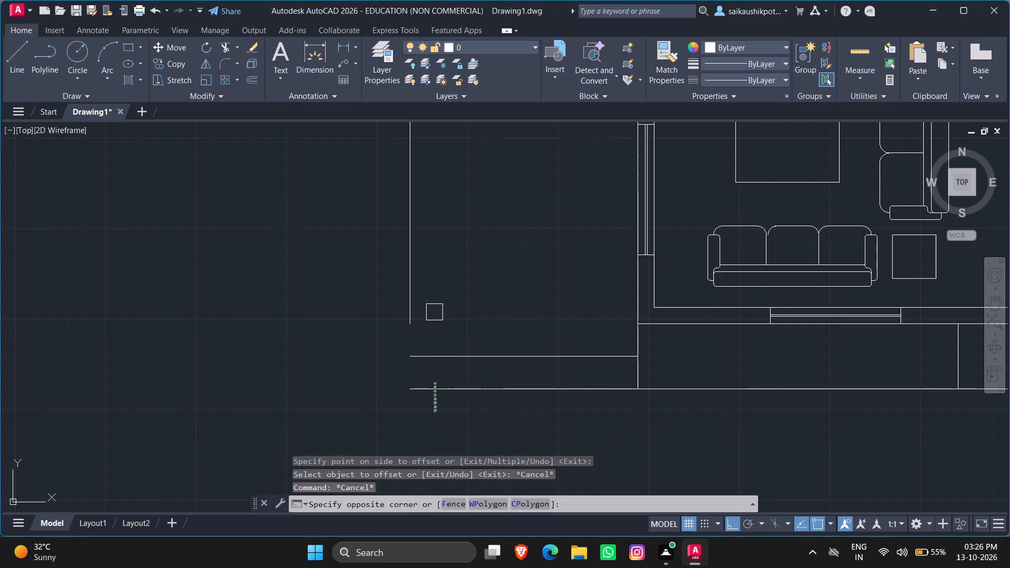
{"action": "key", "text": "Delete"}
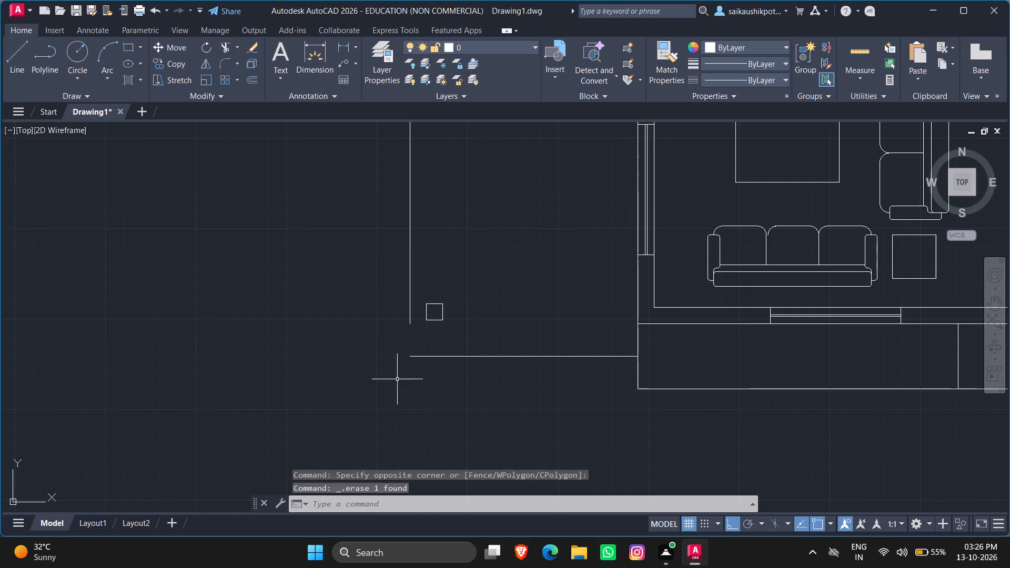
Stretch the lower end of the open area's outer vertical line to the offset line's end and 1.5' further down.
{"action": "scroll", "coordinate": [412, 320], "scroll_direction": "up", "scroll_amount": 1}
{"action": "left_click", "coordinate": [407, 317]}
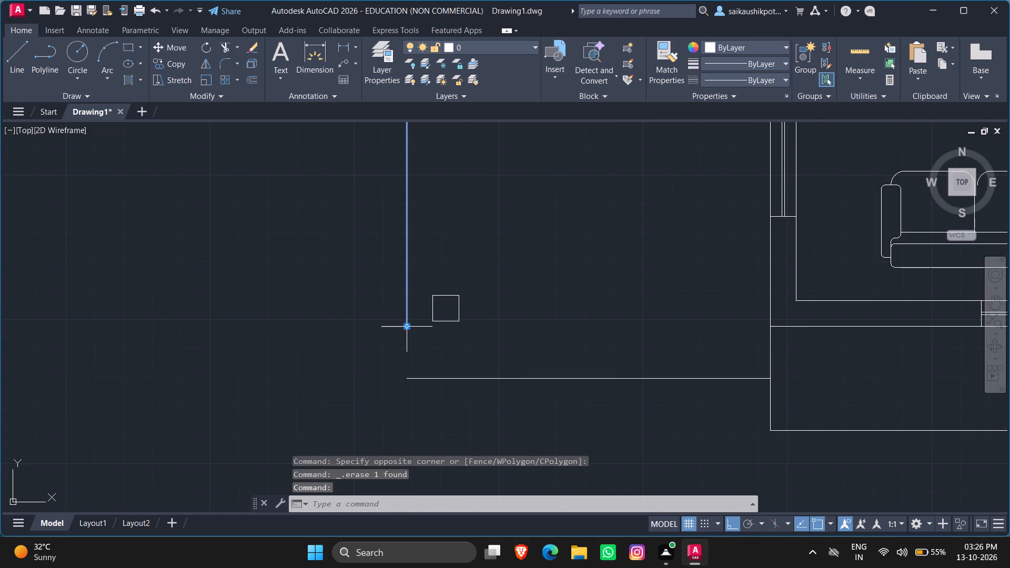
{"action": "left_click", "coordinate": [407, 325]}
{"action": "left_click", "coordinate": [411, 378]}
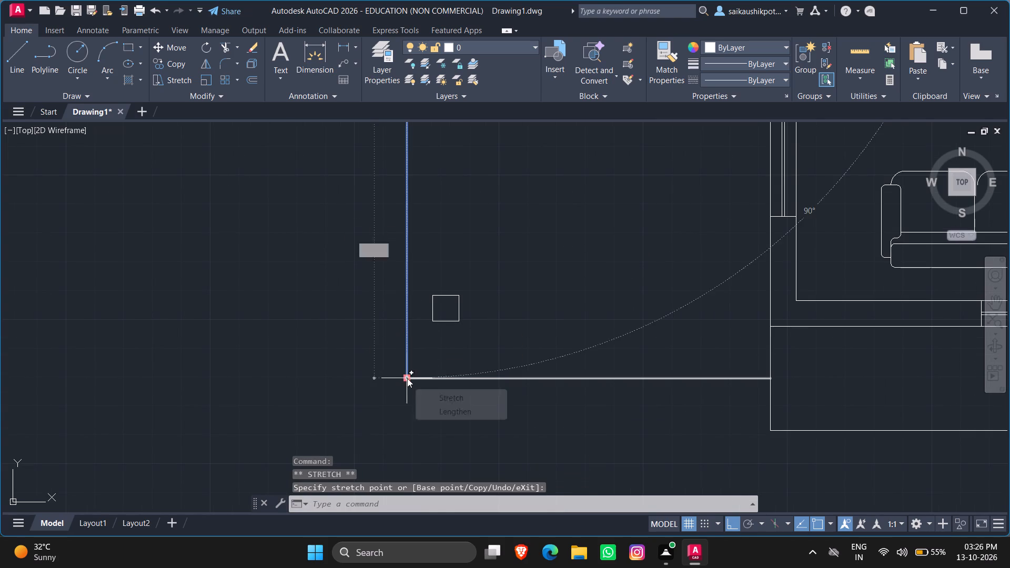
{"action": "left_click", "coordinate": [407, 378]}
{"action": "type", "text": "1.5'"}
{"action": "key", "text": "Return"}
{"action": "scroll", "coordinate": [413, 413], "scroll_direction": "down", "scroll_amount": 1}
{"action": "key", "text": "Escape"}
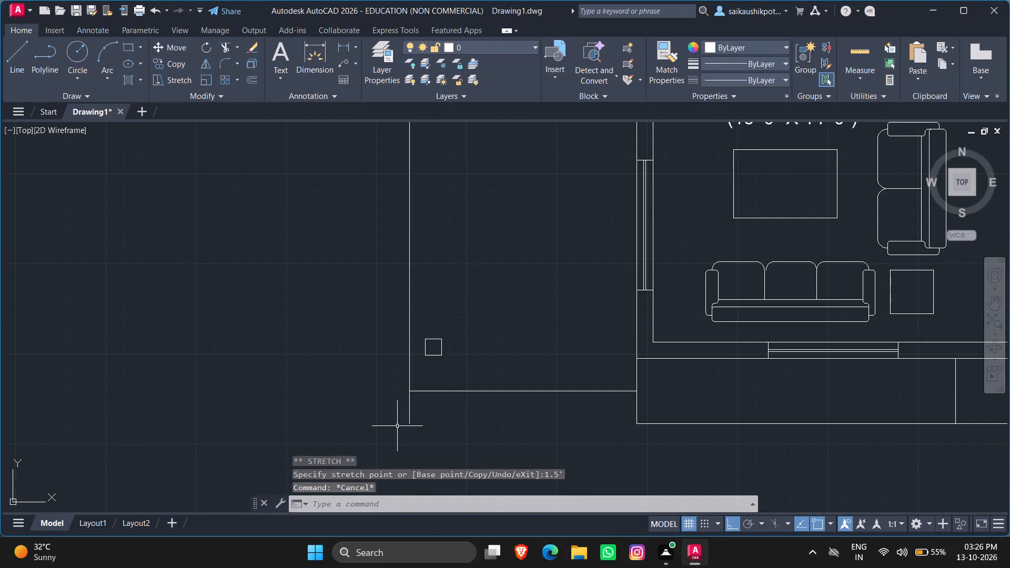
Draw a 3' horizontal line outward from the lower end of the open area's outer vertical line.
{"action": "scroll", "coordinate": [405, 435], "scroll_direction": "up", "scroll_amount": 2}
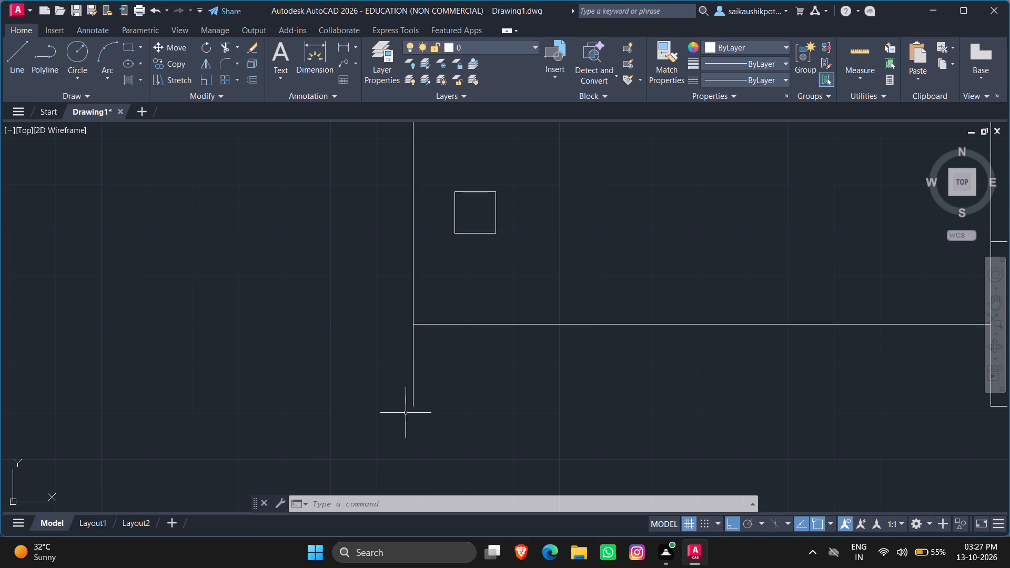
{"action": "key", "text": "l"}
{"action": "key", "text": "Return"}
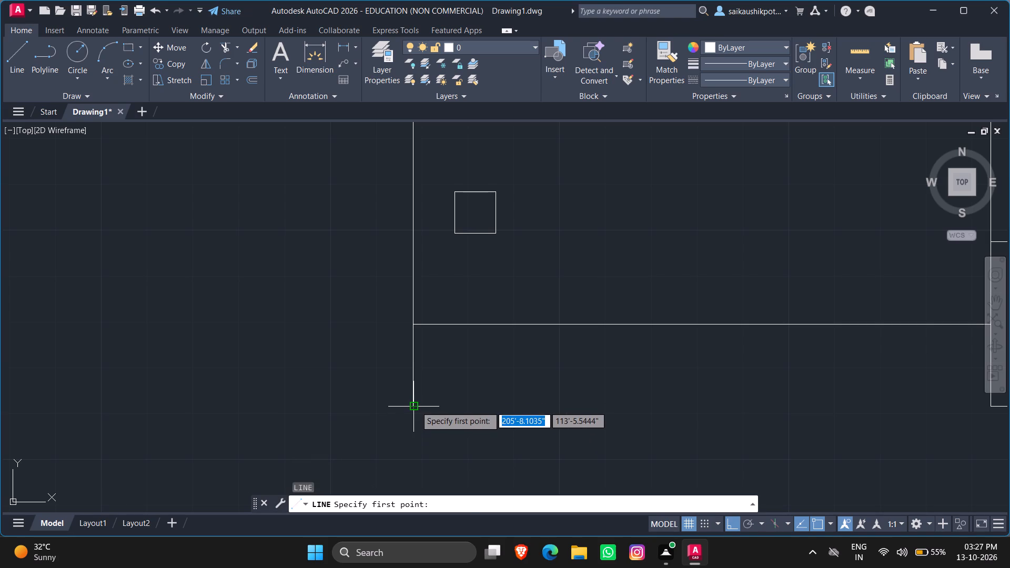
{"action": "left_click", "coordinate": [416, 406]}
{"action": "scroll", "coordinate": [307, 408], "scroll_direction": "down", "scroll_amount": 3}
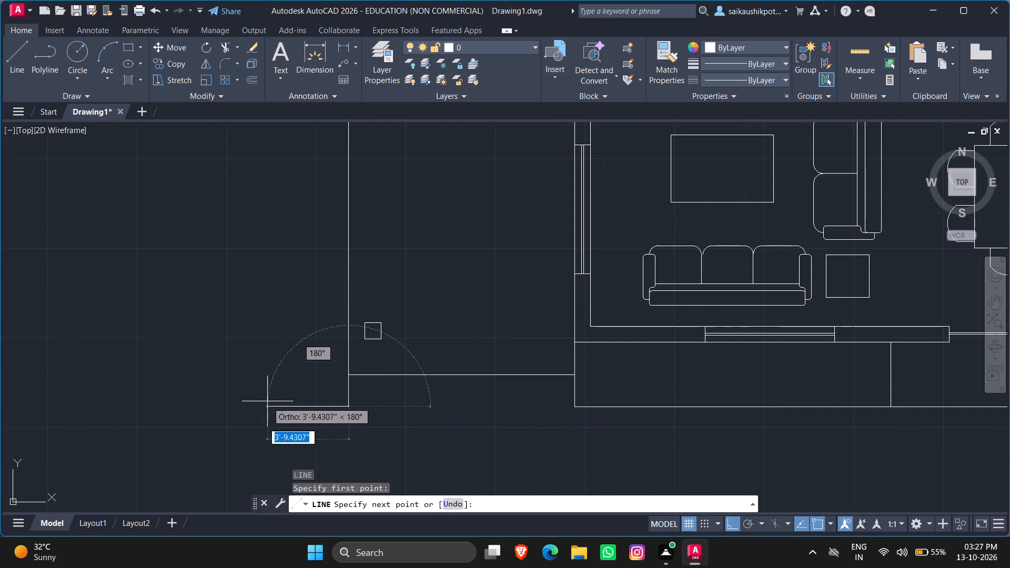
{"action": "scroll", "coordinate": [267, 401], "scroll_direction": "down", "scroll_amount": 1}
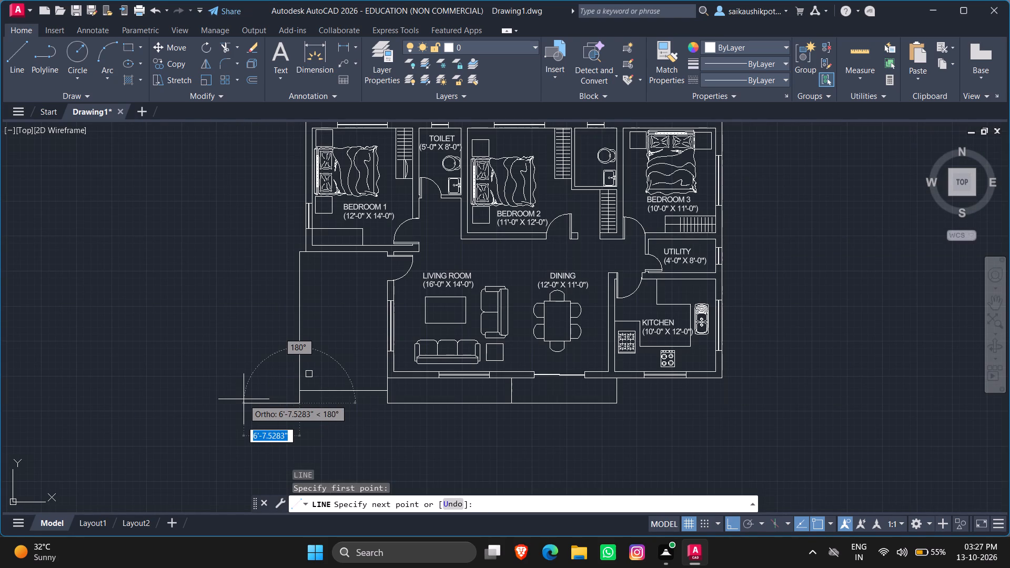
{"action": "type", "text": "3'"}
{"action": "key", "text": "Return"}
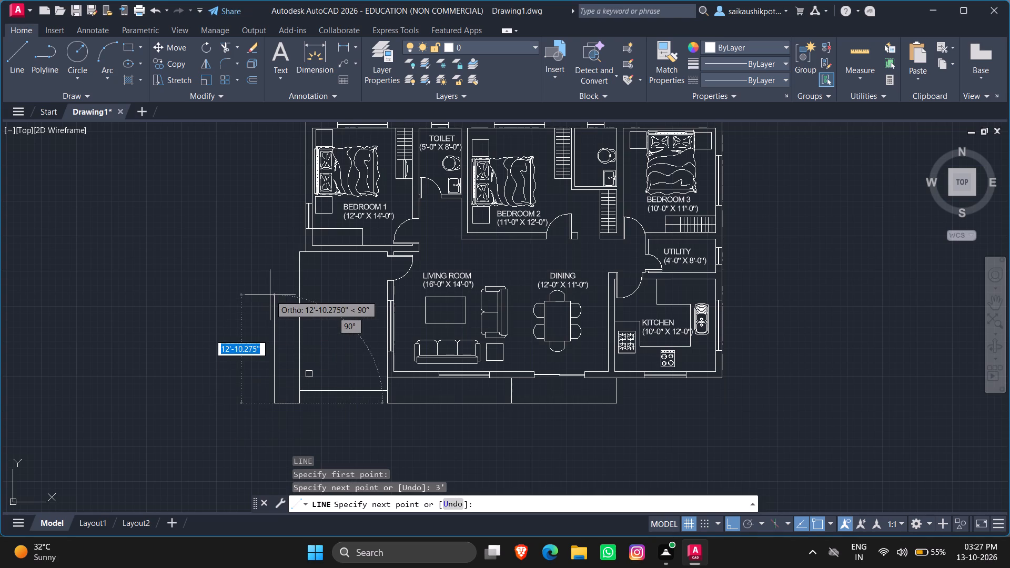
Continue with a vertical line about 35'-9" up, running past Bedroom 1 to just above the house's top wall.
{"action": "scroll", "coordinate": [239, 295], "scroll_direction": "down", "scroll_amount": 2}
{"action": "scroll", "coordinate": [250, 212], "scroll_direction": "up", "scroll_amount": 2}
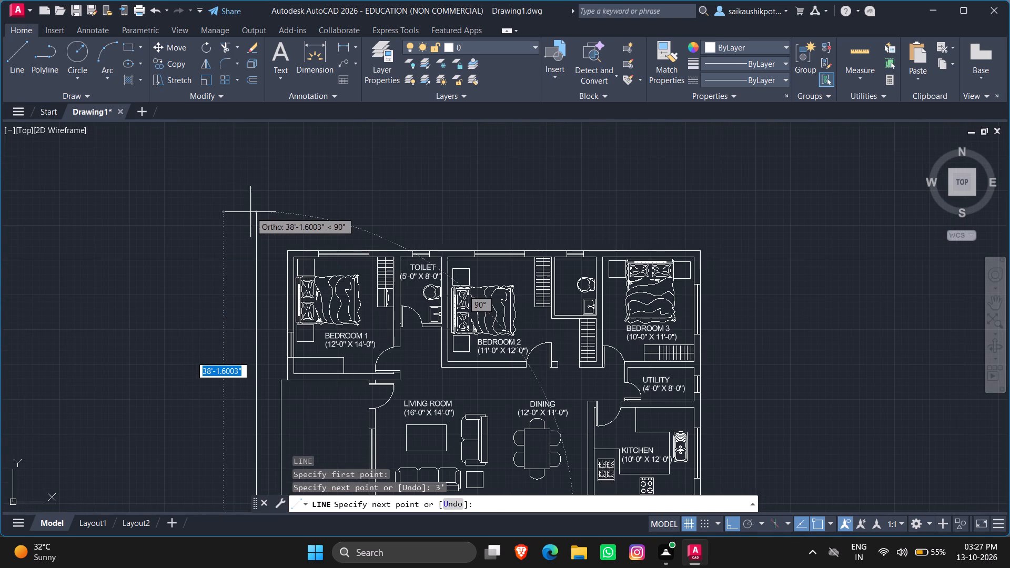
{"action": "scroll", "coordinate": [259, 232], "scroll_direction": "up", "scroll_amount": 1}
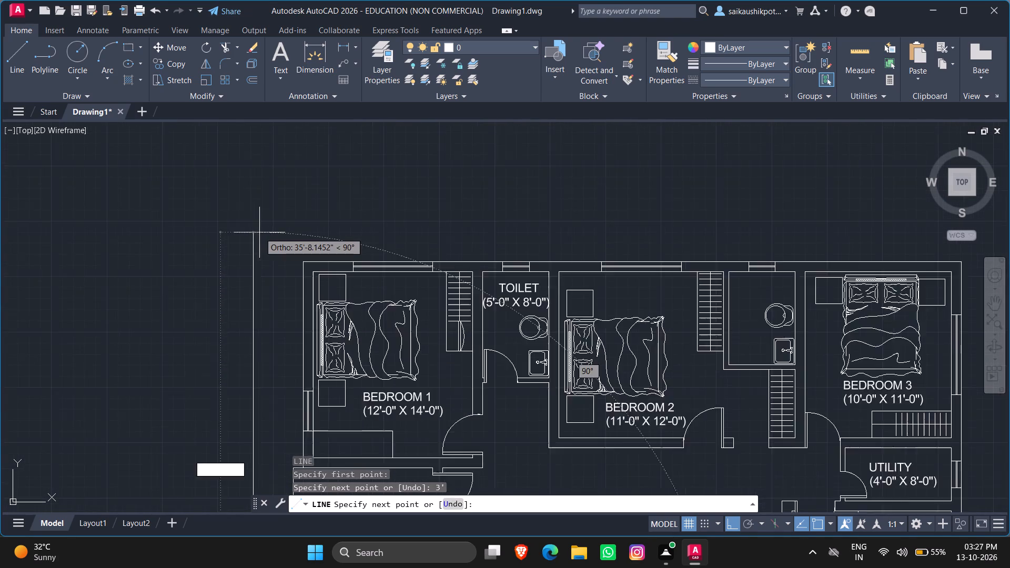
{"action": "scroll", "coordinate": [259, 232], "scroll_direction": "up", "scroll_amount": 2}
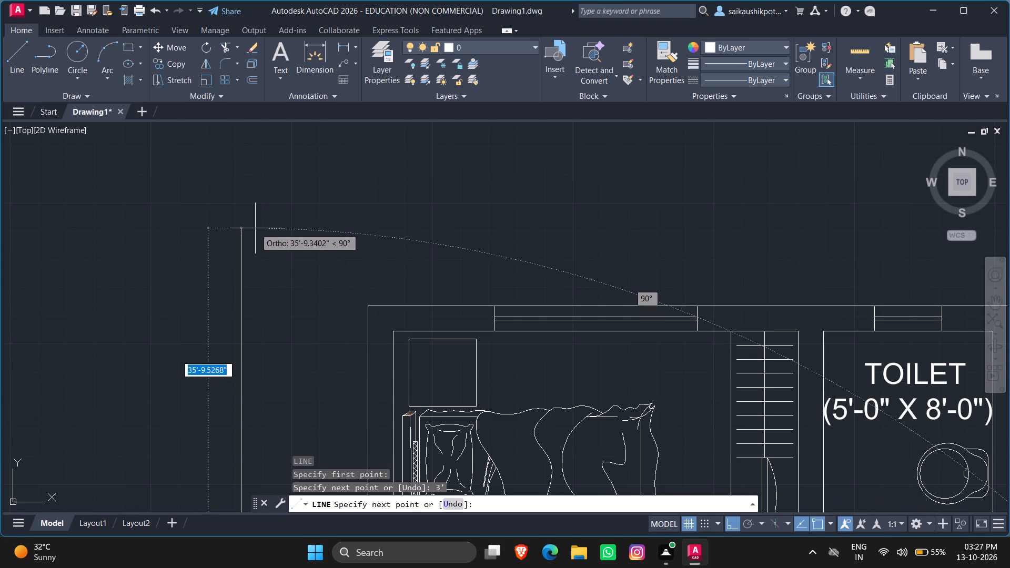
{"action": "left_click", "coordinate": [255, 228]}
{"action": "scroll", "coordinate": [508, 244], "scroll_direction": "down", "scroll_amount": 2}
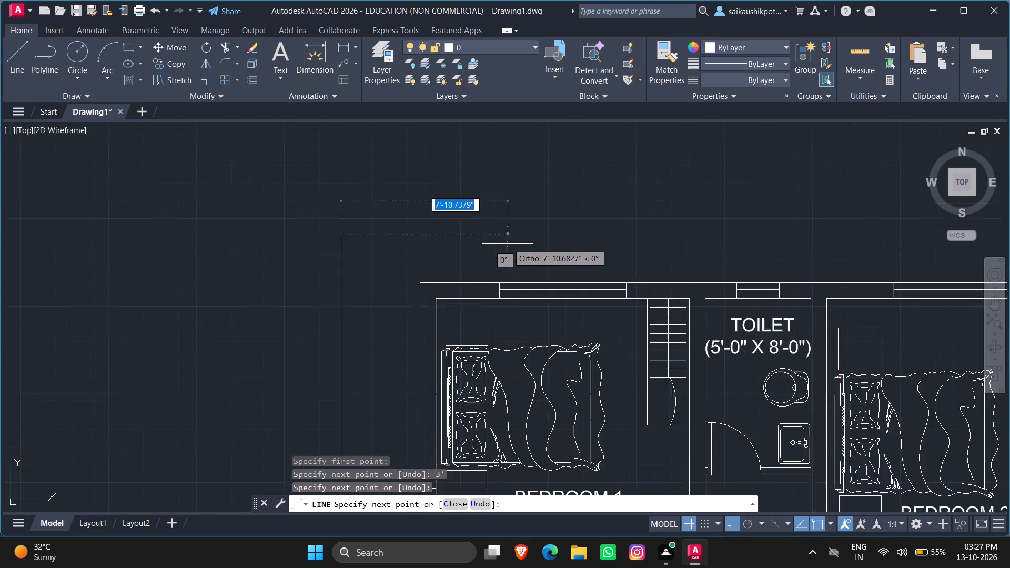
{"action": "scroll", "coordinate": [508, 244], "scroll_direction": "down", "scroll_amount": 1}
{"action": "scroll", "coordinate": [912, 242], "scroll_direction": "up", "scroll_amount": 2}
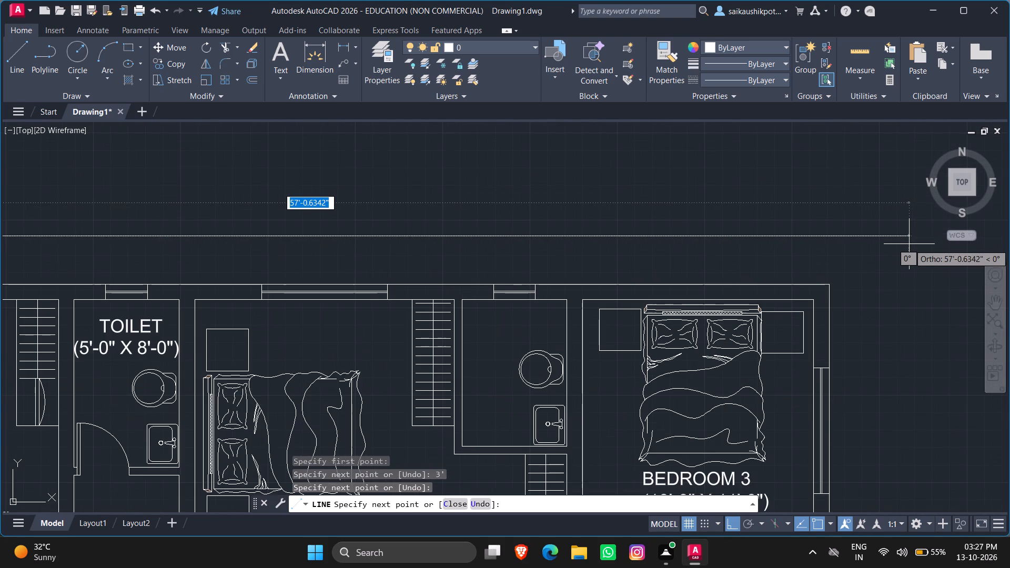
{"action": "scroll", "coordinate": [908, 244], "scroll_direction": "down", "scroll_amount": 1}
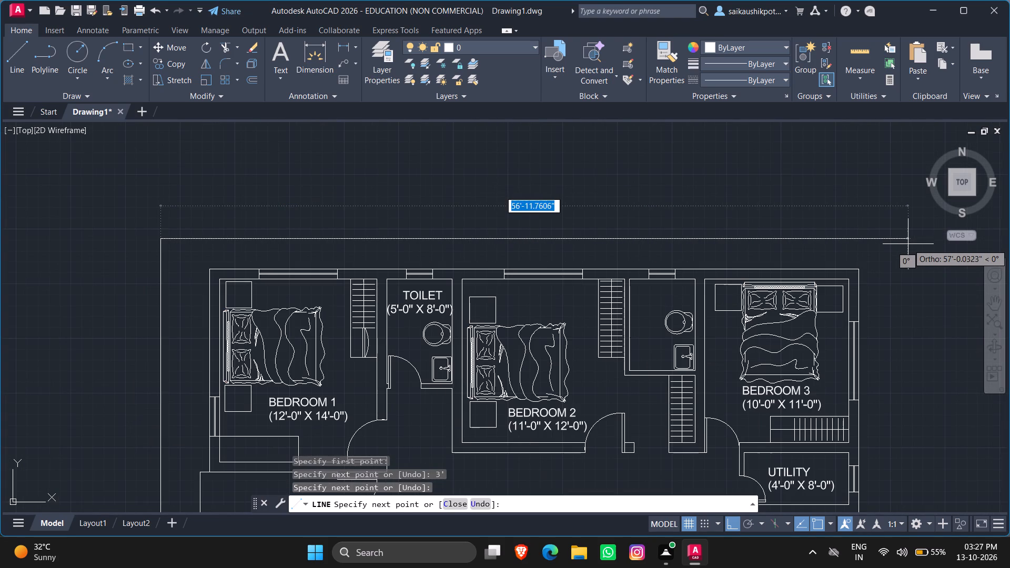
{"action": "key", "text": "Escape"}
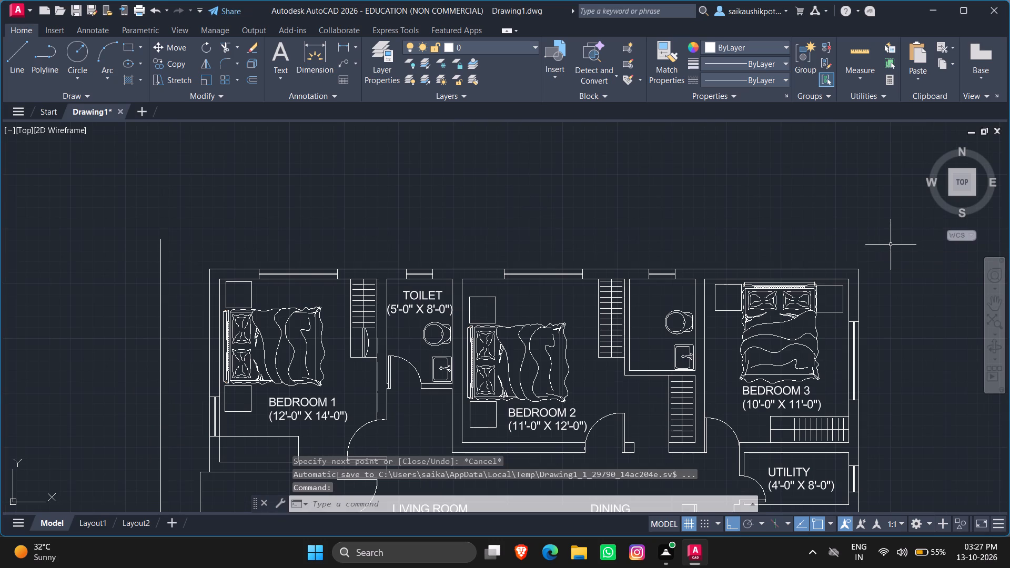
Draw a 5' horizontal line outward from Bedroom 3's outer wall at the lower end of its window.
{"action": "scroll", "coordinate": [634, 204], "scroll_direction": "down", "scroll_amount": 3}
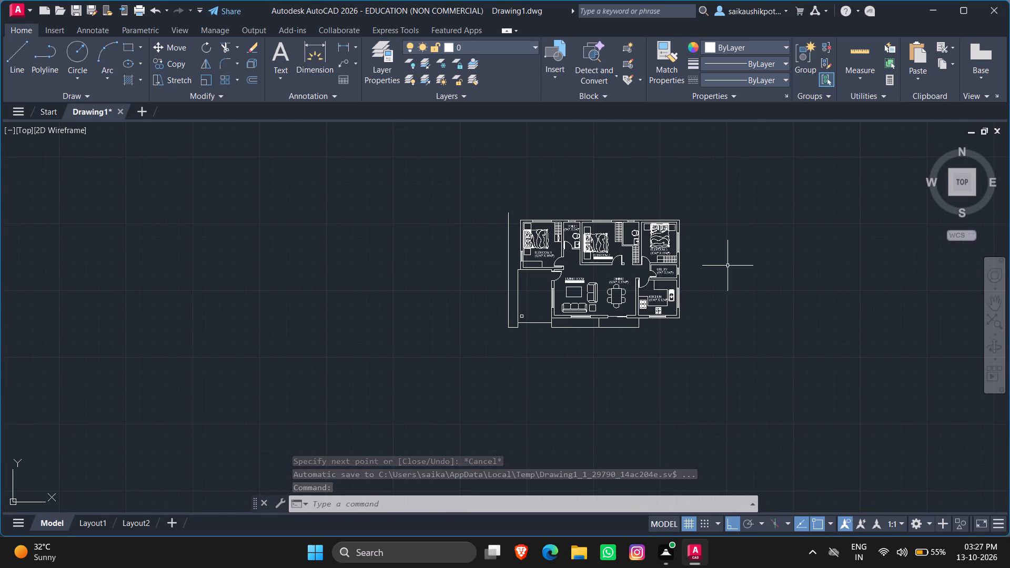
{"action": "scroll", "coordinate": [715, 261], "scroll_direction": "up", "scroll_amount": 3}
{"action": "scroll", "coordinate": [655, 255], "scroll_direction": "up", "scroll_amount": 1}
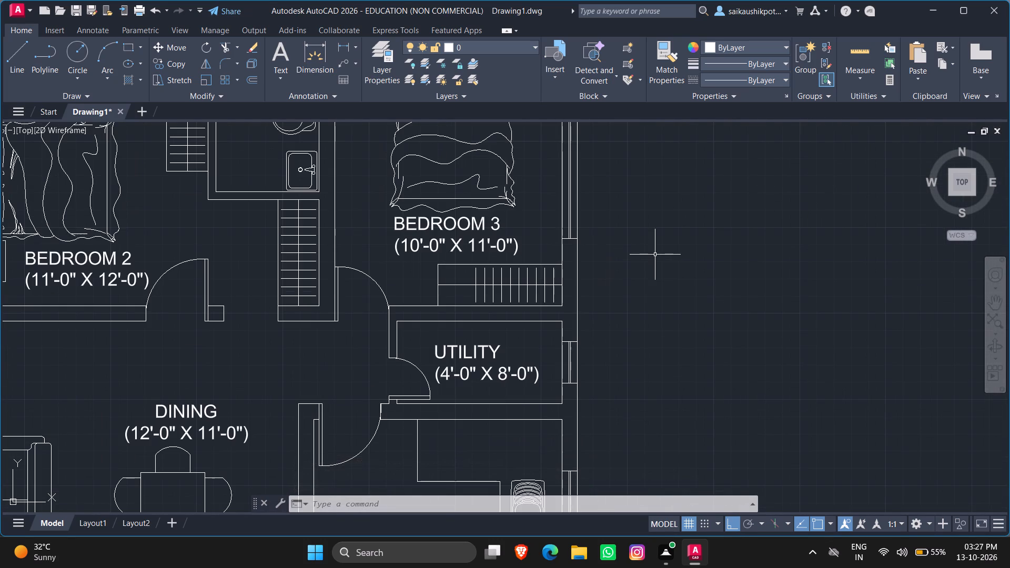
{"action": "key", "text": "l"}
{"action": "key", "text": "Return"}
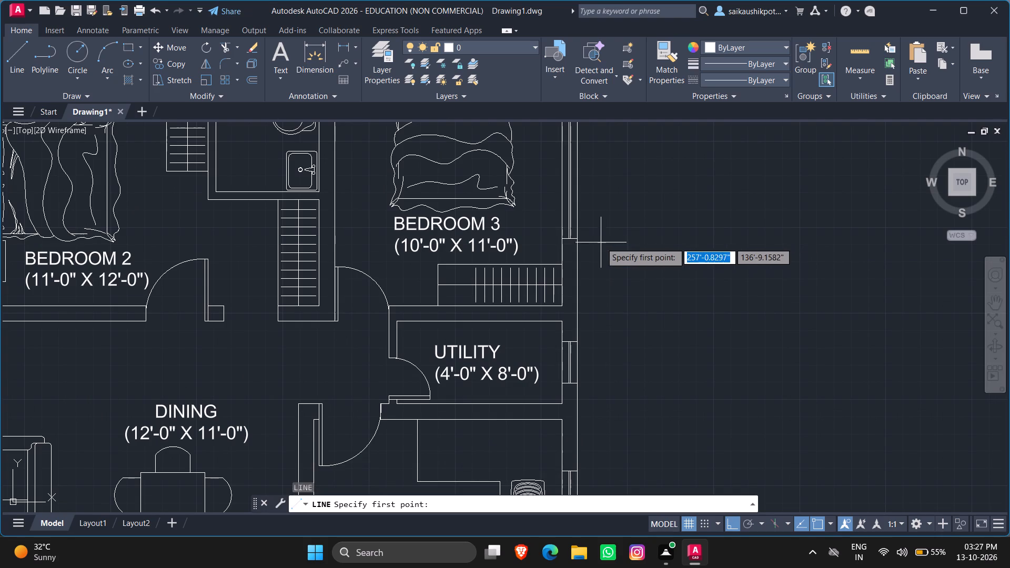
{"action": "left_click", "coordinate": [574, 241]}
{"action": "type", "text": "5'"}
{"action": "key", "text": "Return"}
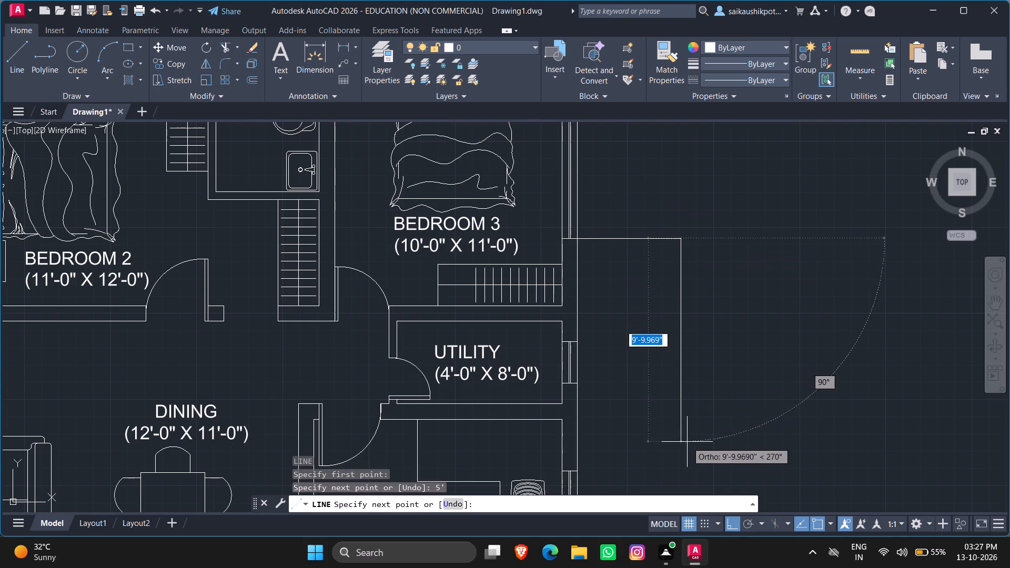
Continue the line straight down to beside the kitchen window and back horizontally to the kitchen's outer wall, closing the side projection.
{"action": "scroll", "coordinate": [684, 450], "scroll_direction": "down", "scroll_amount": 4}
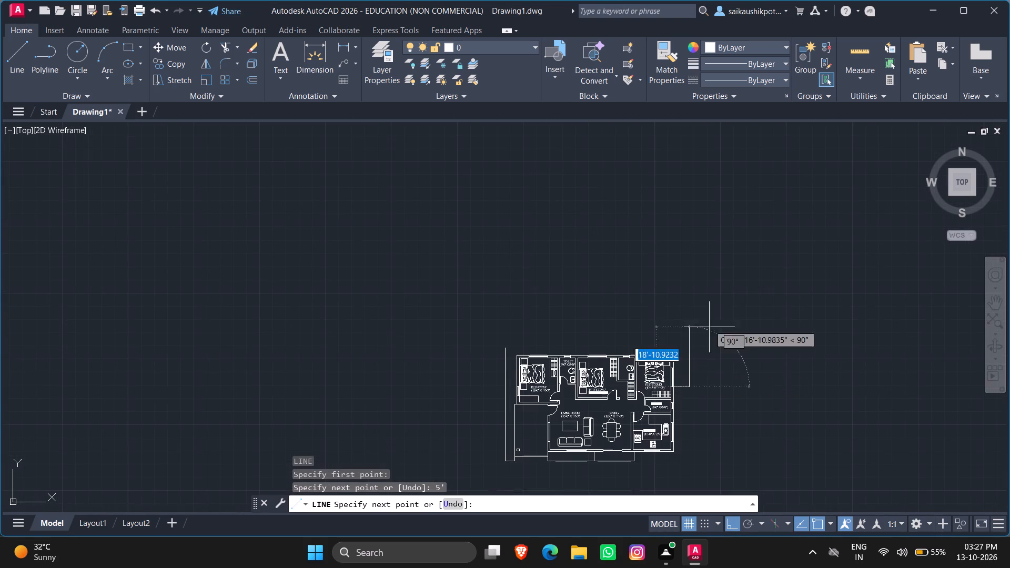
{"action": "scroll", "coordinate": [702, 263], "scroll_direction": "up", "scroll_amount": 1}
{"action": "scroll", "coordinate": [702, 263], "scroll_direction": "down", "scroll_amount": 2}
{"action": "scroll", "coordinate": [702, 370], "scroll_direction": "up", "scroll_amount": 3}
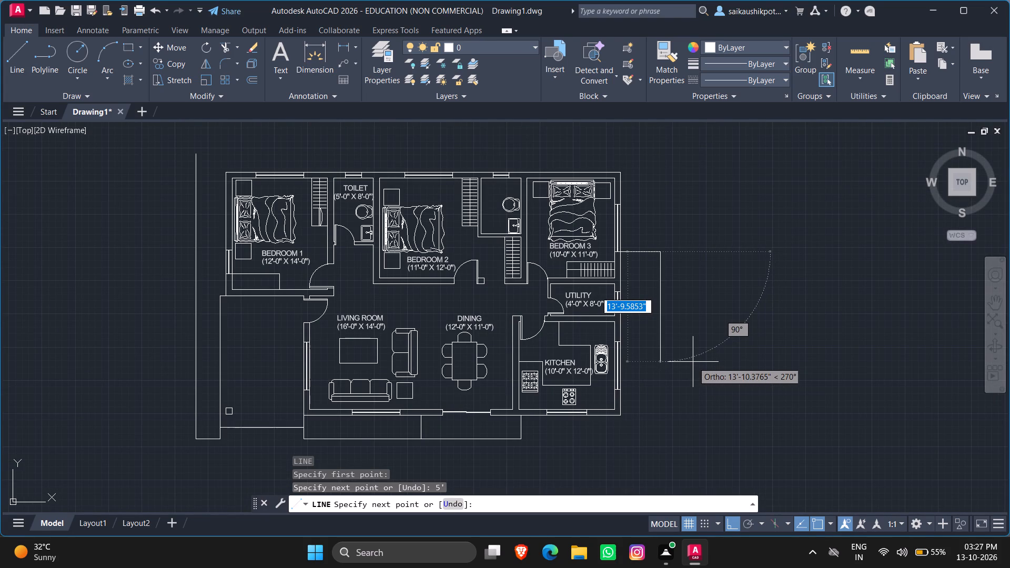
{"action": "scroll", "coordinate": [693, 362], "scroll_direction": "up", "scroll_amount": 2}
{"action": "left_click", "coordinate": [567, 356]}
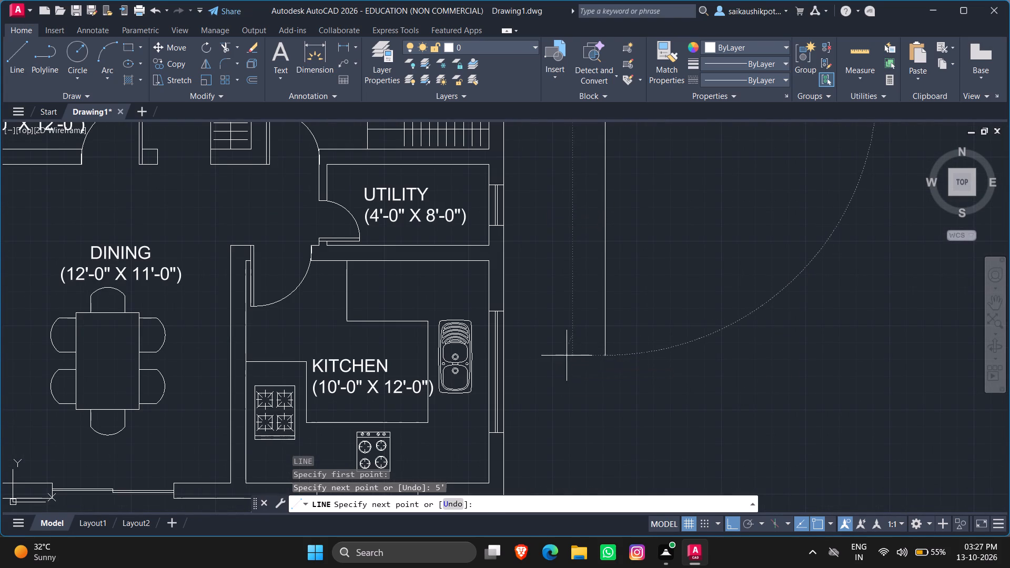
{"action": "left_click", "coordinate": [503, 354]}
{"action": "key", "text": "Escape"}
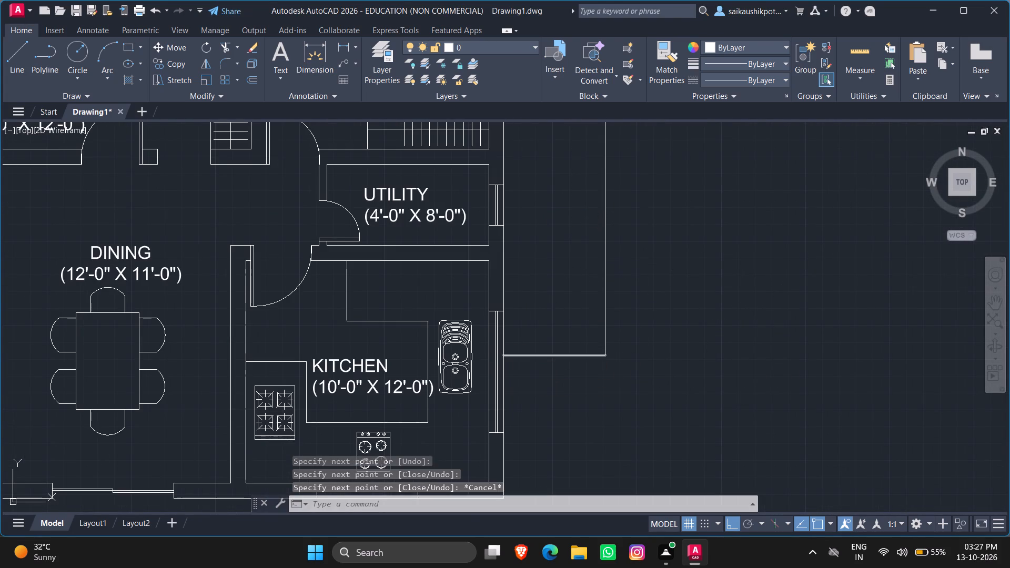
{"action": "key", "text": "Escape"}
{"action": "scroll", "coordinate": [503, 354], "scroll_direction": "down", "scroll_amount": 3}
{"action": "key", "text": "Escape"}
{"action": "key", "text": "Escape"}
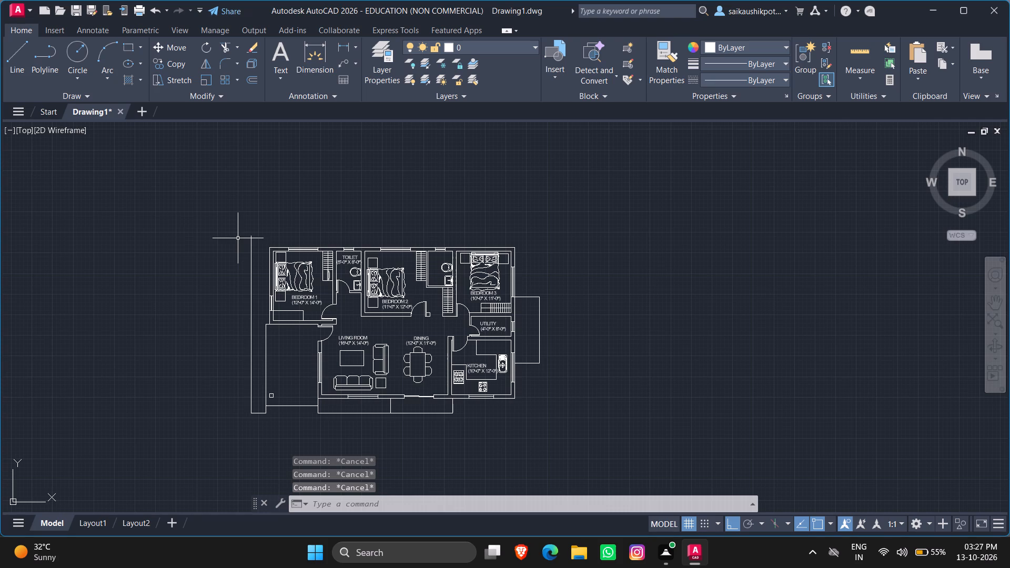
Draw a line from the long vertical line's top end across above the bedrooms, and down to the side projection's upper outer corner.
{"action": "key", "text": "l"}
{"action": "key", "text": "Return"}
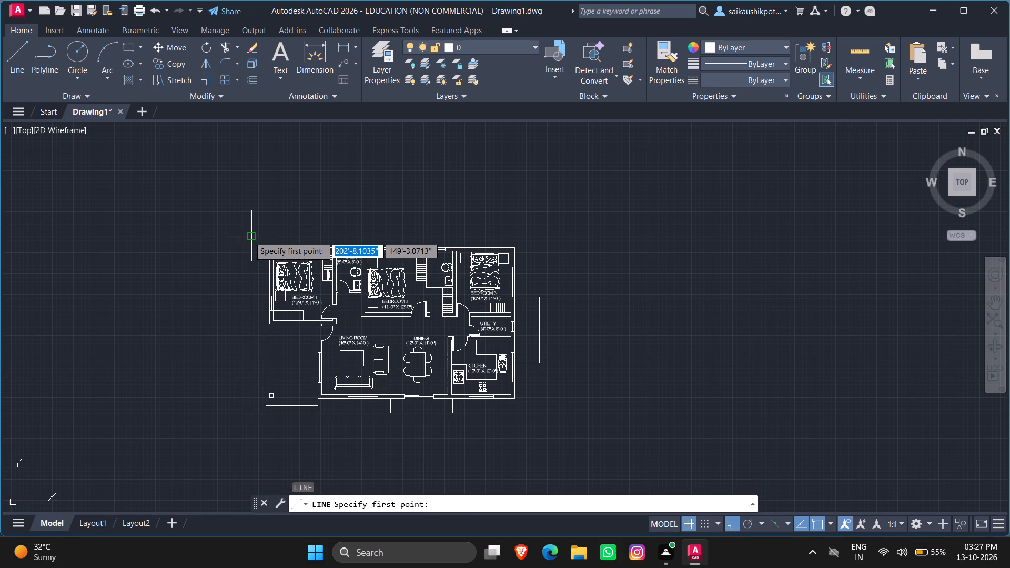
{"action": "left_click", "coordinate": [249, 236]}
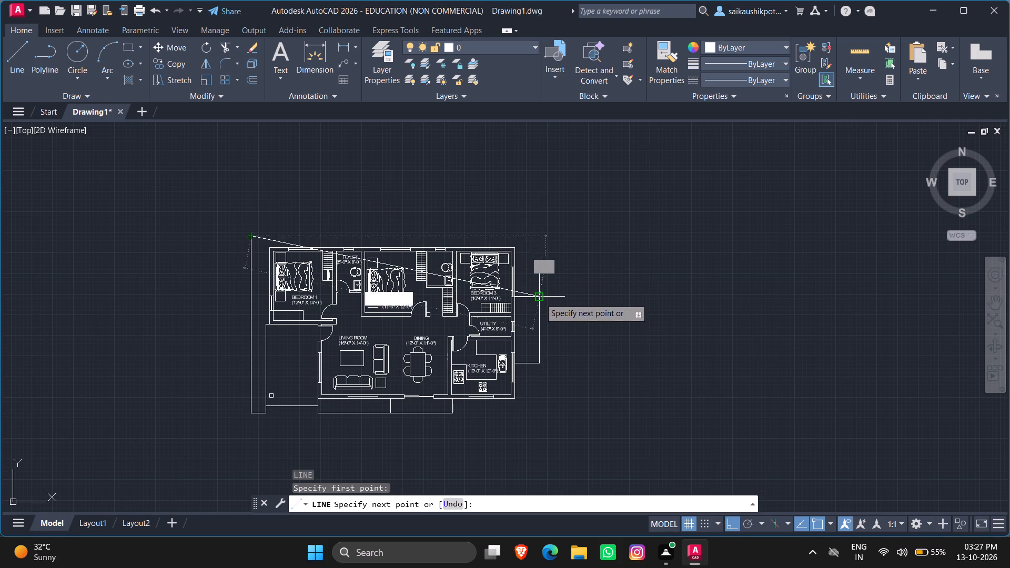
{"action": "left_click", "coordinate": [538, 235]}
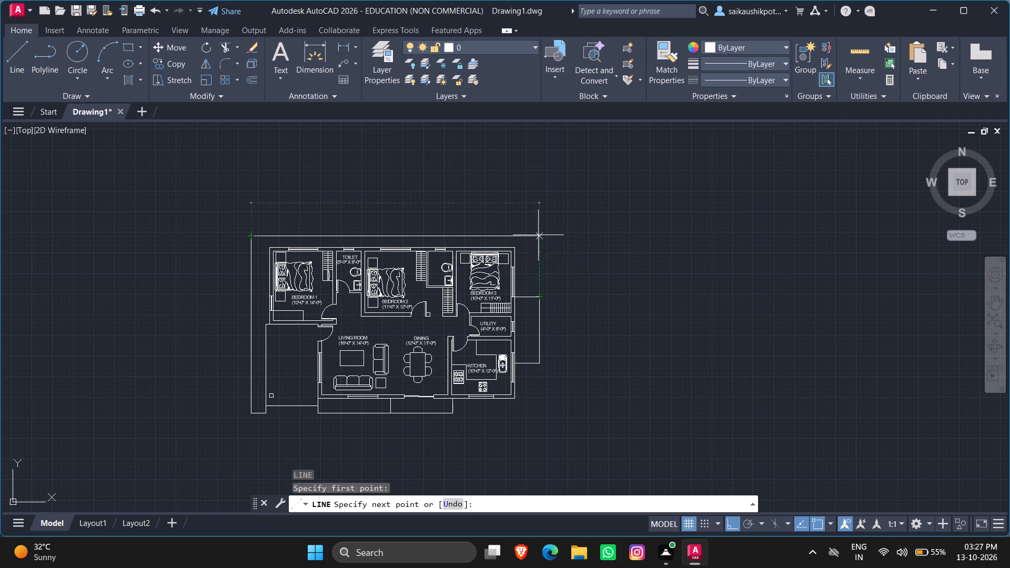
{"action": "left_click", "coordinate": [536, 295]}
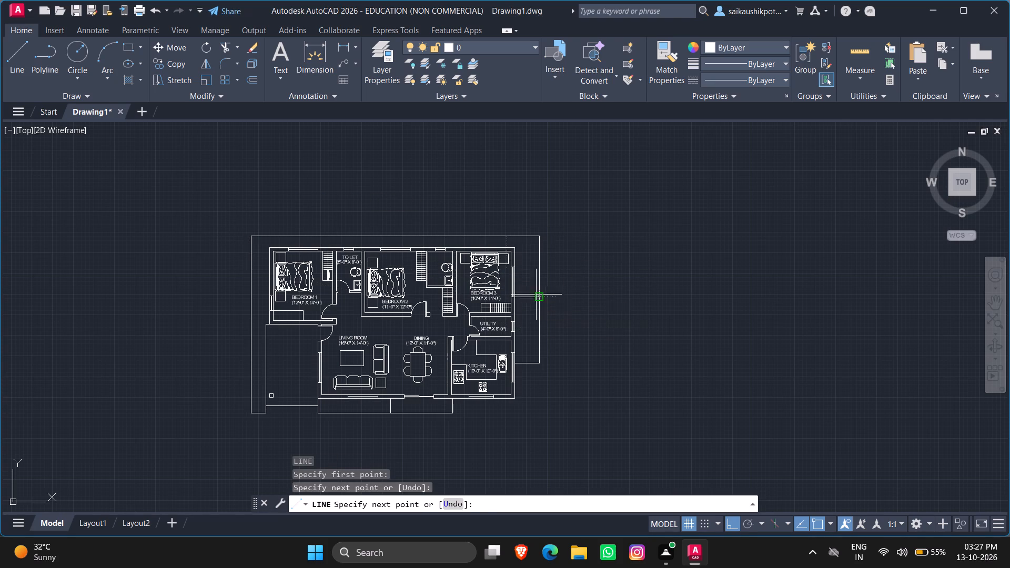
{"action": "key", "text": "Escape"}
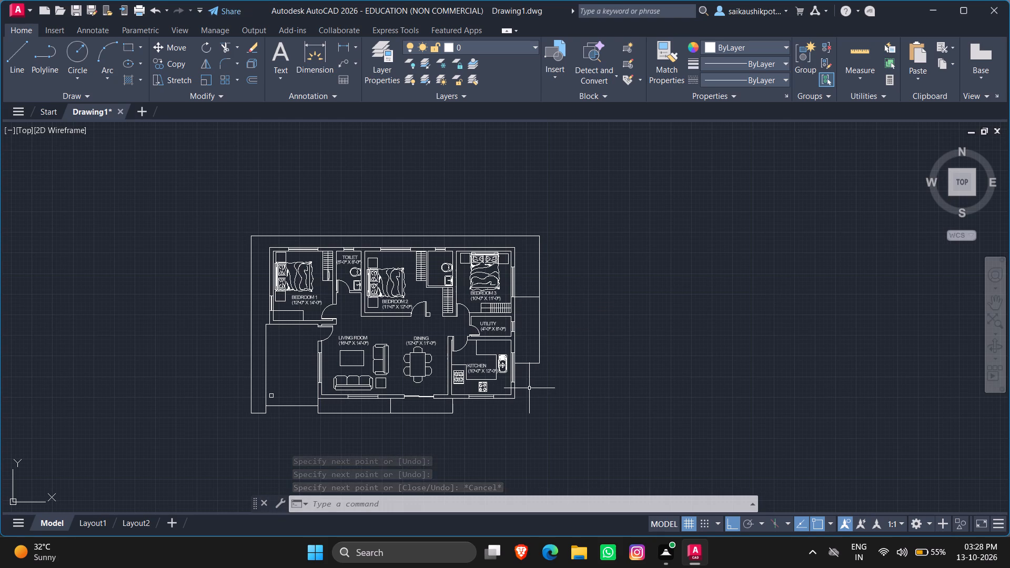
Draw a line from the side projection's lower outer corner about 10' down, and 17'-6" back to the front strip's end corner.
{"action": "key", "text": "l"}
{"action": "key", "text": "Return"}
{"action": "left_click", "coordinate": [537, 367]}
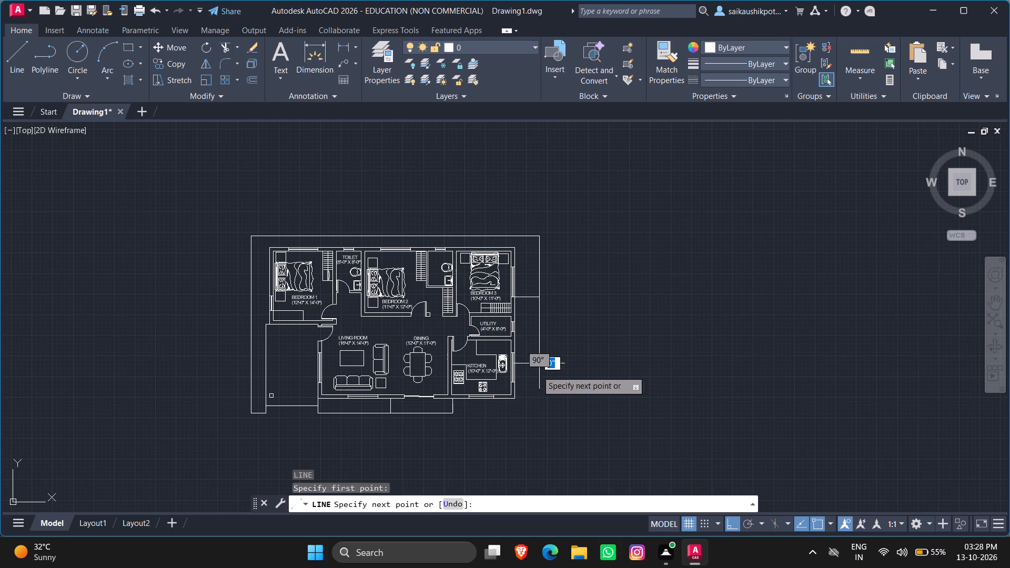
{"action": "scroll", "coordinate": [532, 415], "scroll_direction": "up", "scroll_amount": 3}
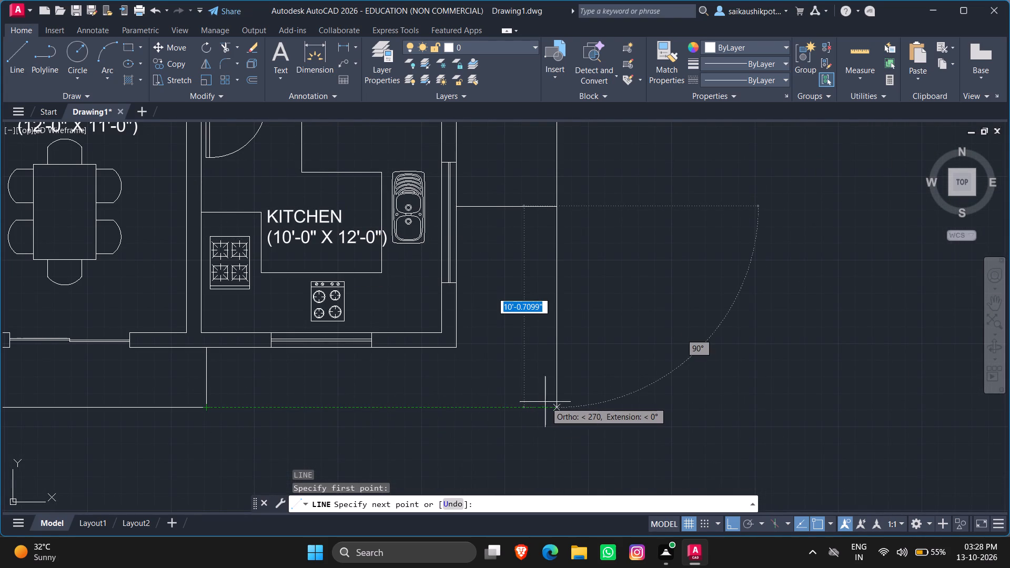
{"action": "left_click", "coordinate": [557, 407]}
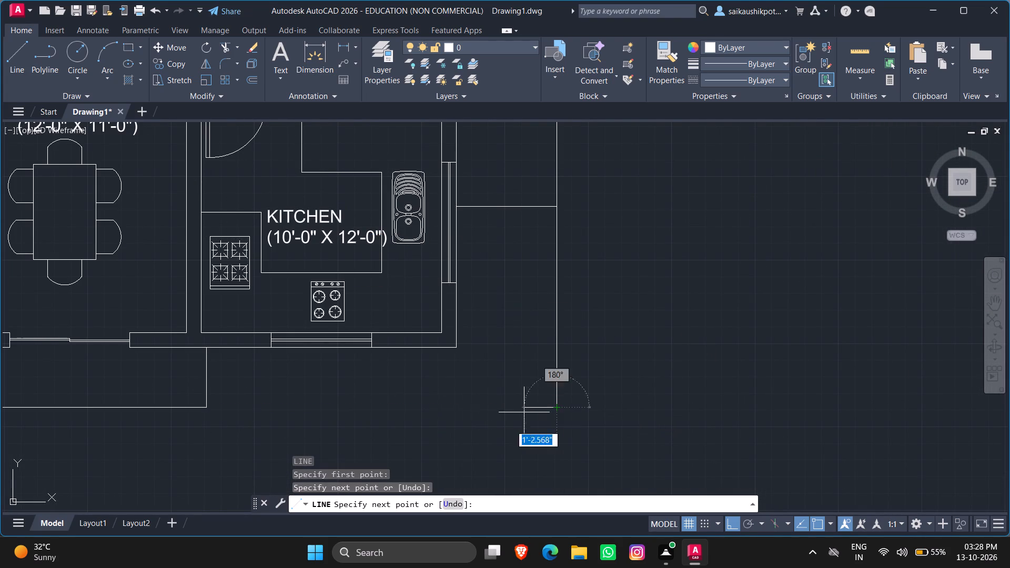
{"action": "left_click", "coordinate": [204, 408]}
{"action": "key", "text": "Escape"}
{"action": "key", "text": "Escape"}
{"action": "scroll", "coordinate": [440, 449], "scroll_direction": "down", "scroll_amount": 3}
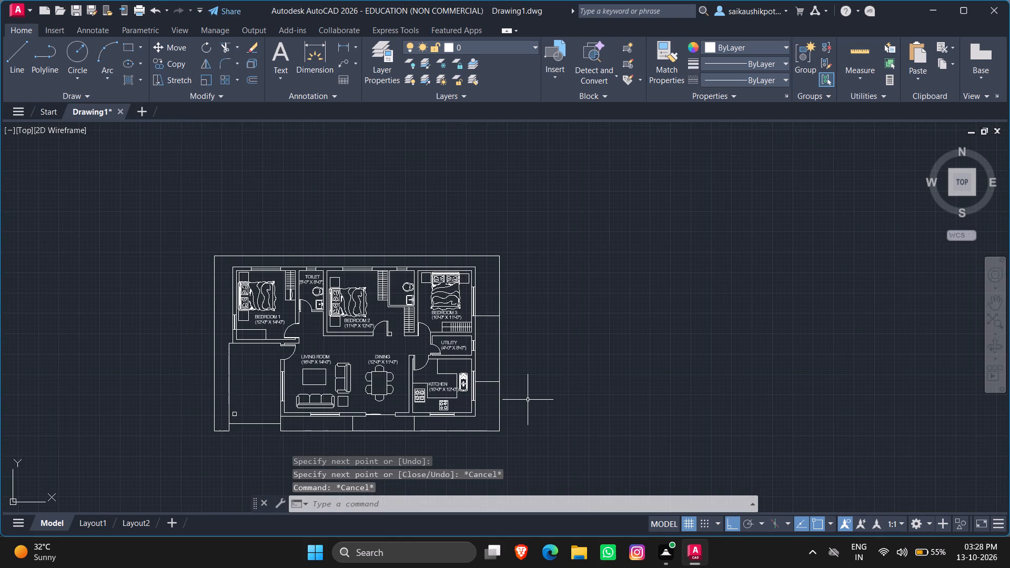
{"action": "key", "text": "Escape"}
{"action": "key", "text": "Escape"}
{"action": "key", "text": "Escape"}
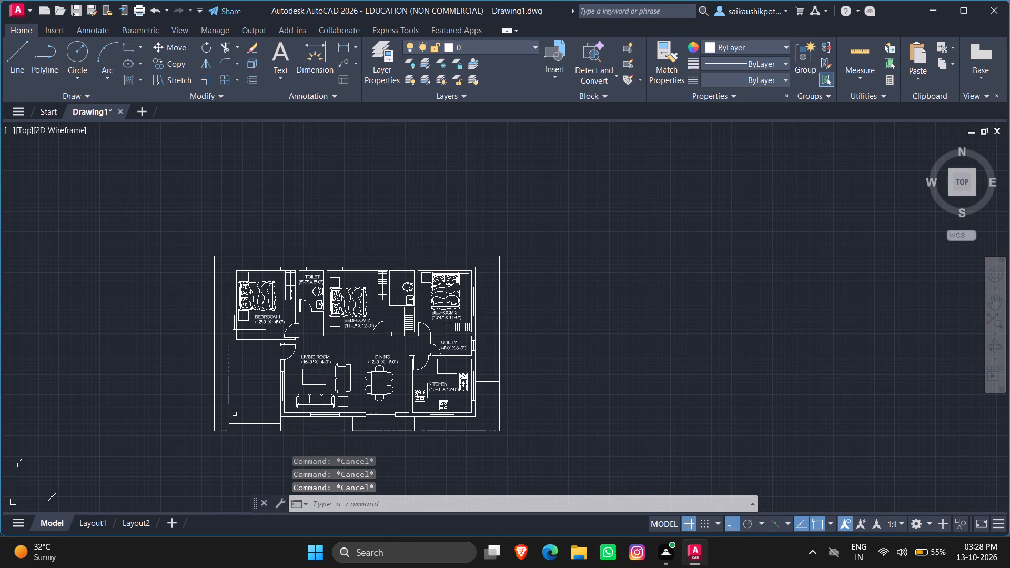
Offset the side projection's outer vertical line toward the house at 6" spacing to make the first four deck plank lines.
{"action": "key", "text": "o"}
{"action": "key", "text": "Return"}
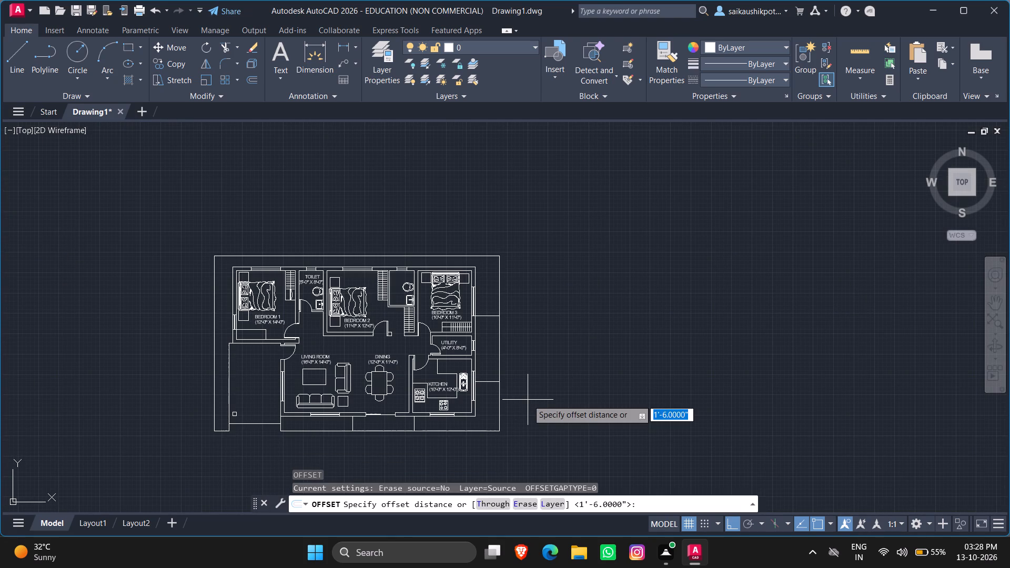
{"action": "type", "text": "6\""}
{"action": "key", "text": "Return"}
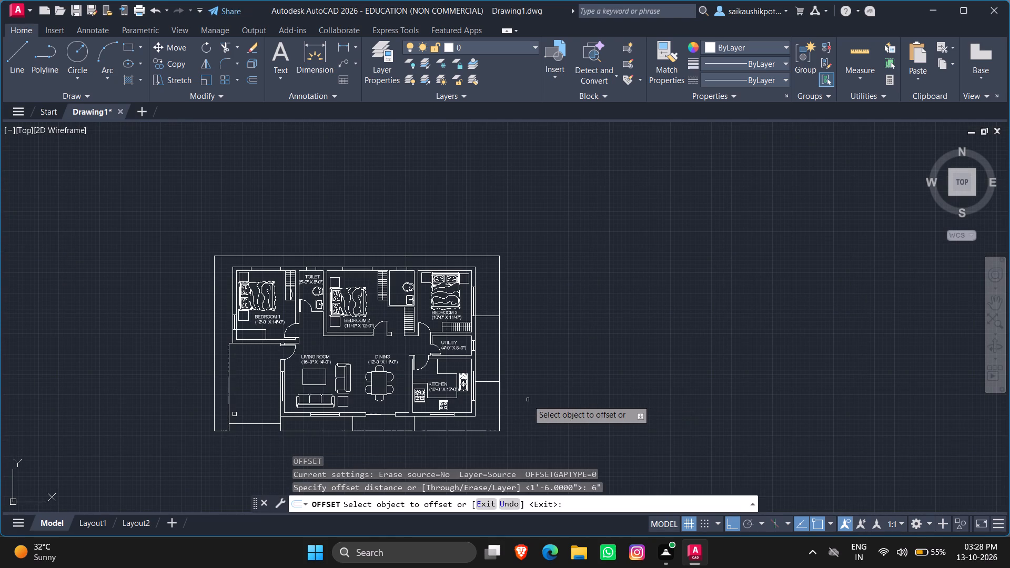
{"action": "scroll", "coordinate": [528, 399], "scroll_direction": "up", "scroll_amount": 1}
{"action": "left_click", "coordinate": [483, 335]}
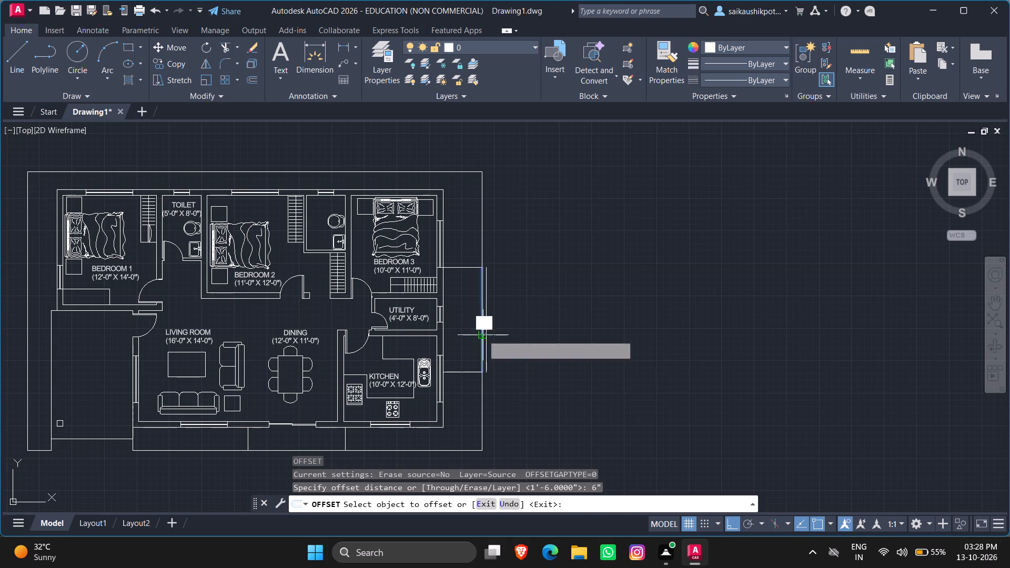
{"action": "left_click", "coordinate": [463, 335]}
{"action": "scroll", "coordinate": [468, 338], "scroll_direction": "up", "scroll_amount": 2}
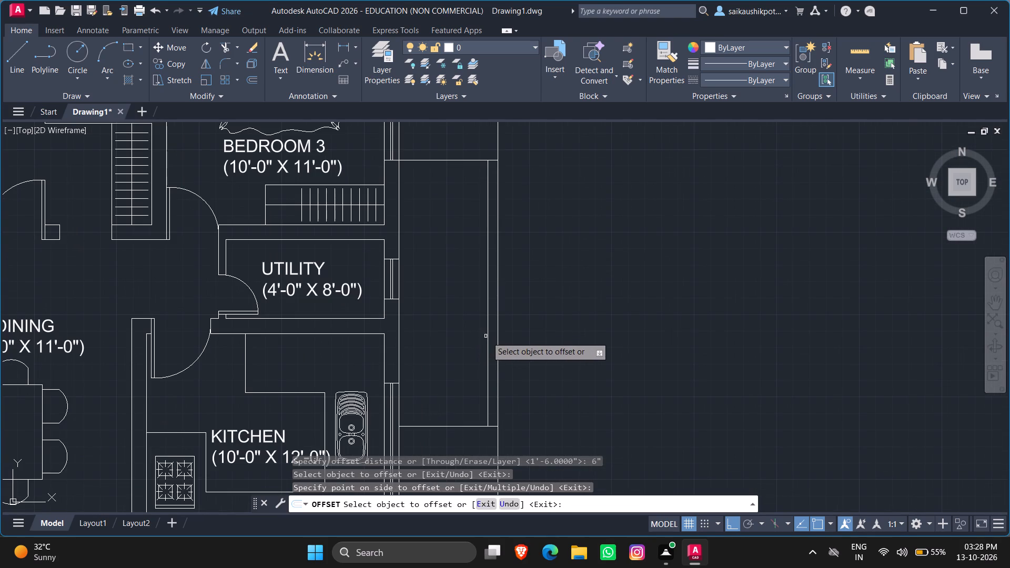
{"action": "left_click", "coordinate": [487, 338]}
{"action": "left_click", "coordinate": [452, 339]}
{"action": "left_click", "coordinate": [479, 349]}
{"action": "left_click", "coordinate": [445, 350]}
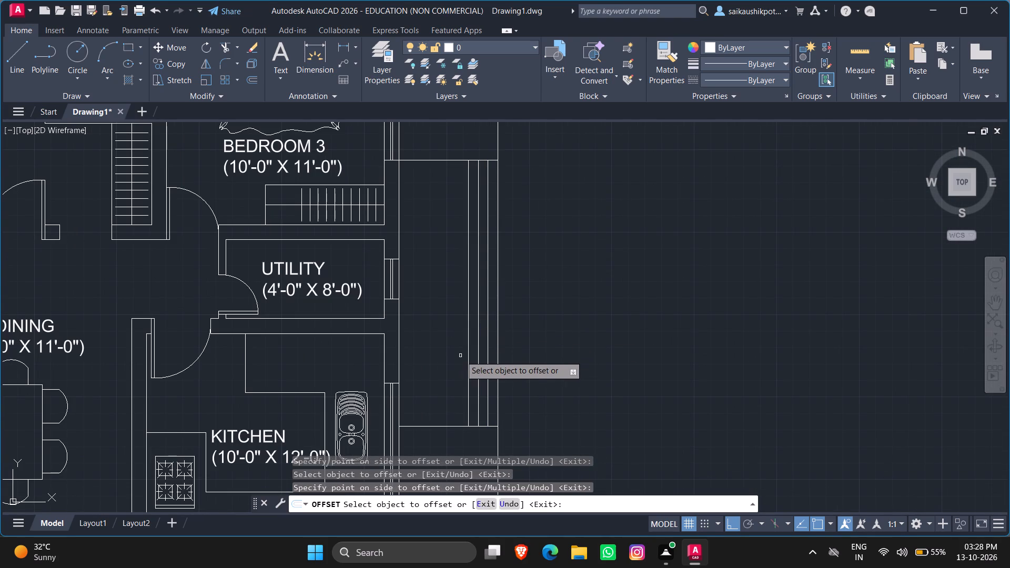
{"action": "left_click", "coordinate": [468, 354]}
{"action": "left_click", "coordinate": [439, 359]}
Continue the 6" offsets with five more plank lines, filling the side projection up to the house wall.
{"action": "left_click", "coordinate": [457, 354]}
{"action": "left_click", "coordinate": [443, 358]}
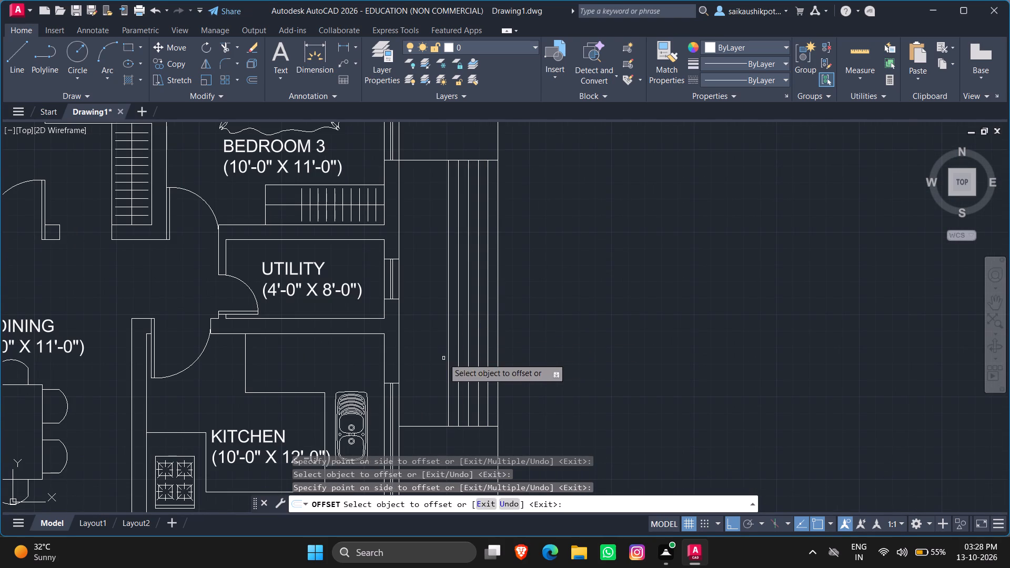
{"action": "left_click", "coordinate": [447, 353]}
{"action": "left_click", "coordinate": [411, 361]}
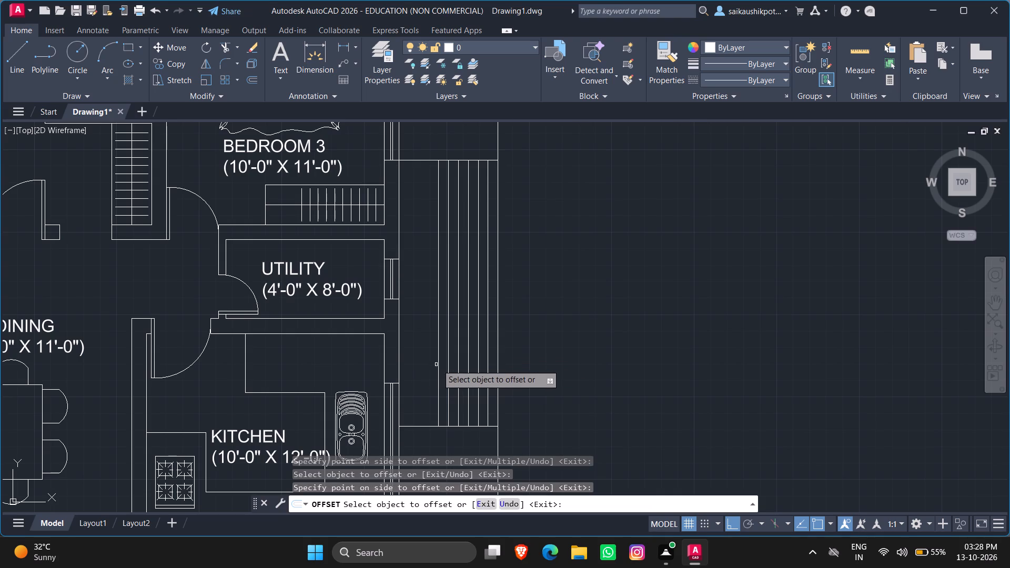
{"action": "left_click", "coordinate": [439, 364]}
{"action": "left_click", "coordinate": [417, 367]}
{"action": "left_click", "coordinate": [427, 367]}
{"action": "left_click", "coordinate": [406, 369]}
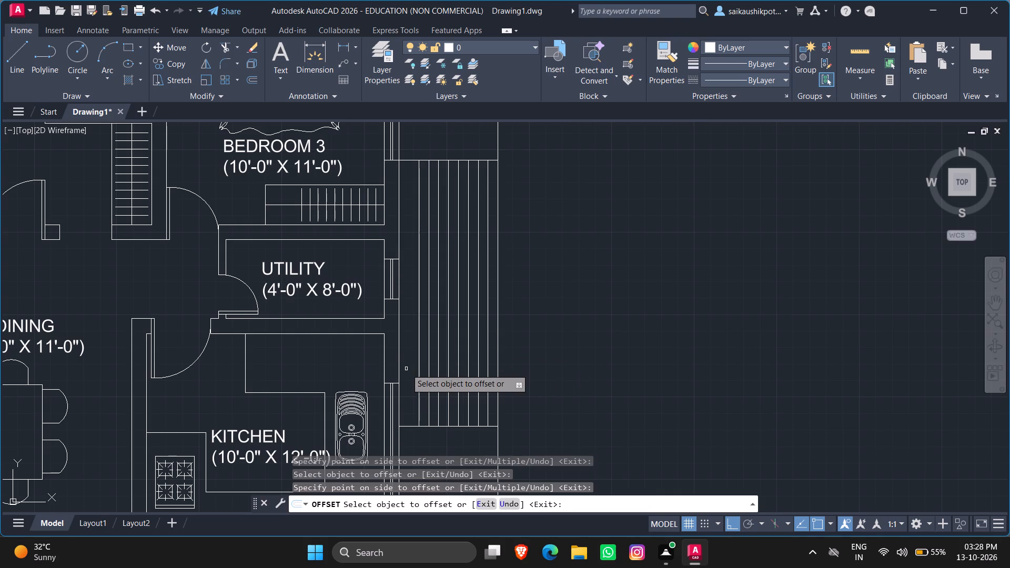
{"action": "left_click", "coordinate": [419, 371]}
{"action": "left_click", "coordinate": [409, 371]}
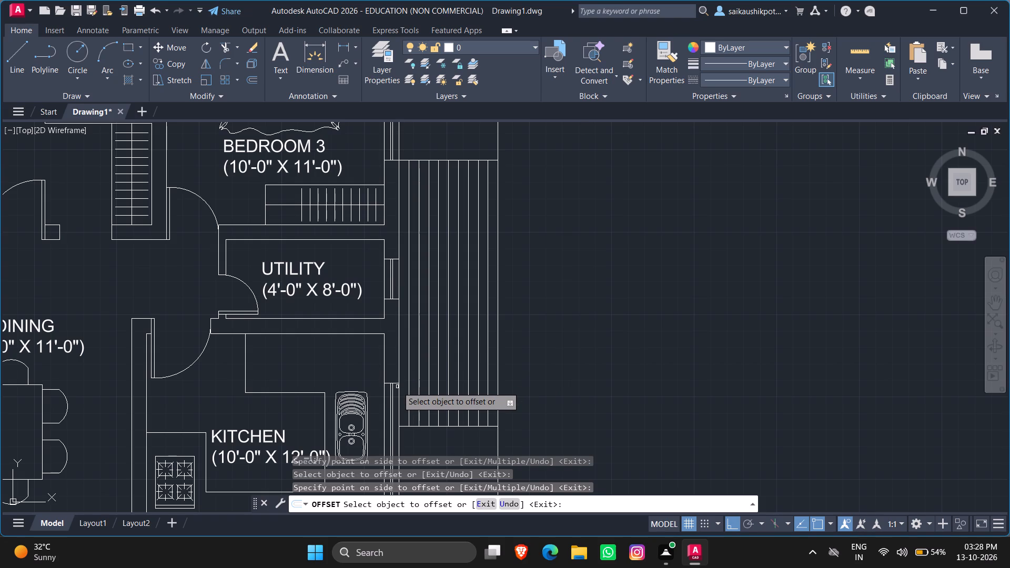
{"action": "scroll", "coordinate": [421, 381], "scroll_direction": "down", "scroll_amount": 1}
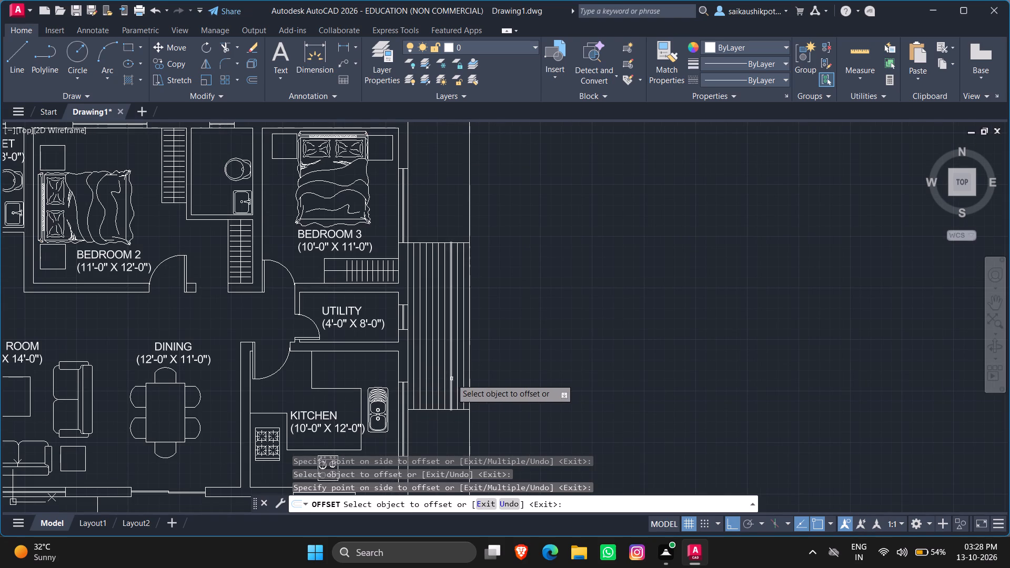
{"action": "key", "text": "Escape"}
{"action": "key", "text": "Escape"}
{"action": "key", "text": "Escape"}
{"action": "key", "text": "Escape"}
{"action": "key", "text": "Escape"}
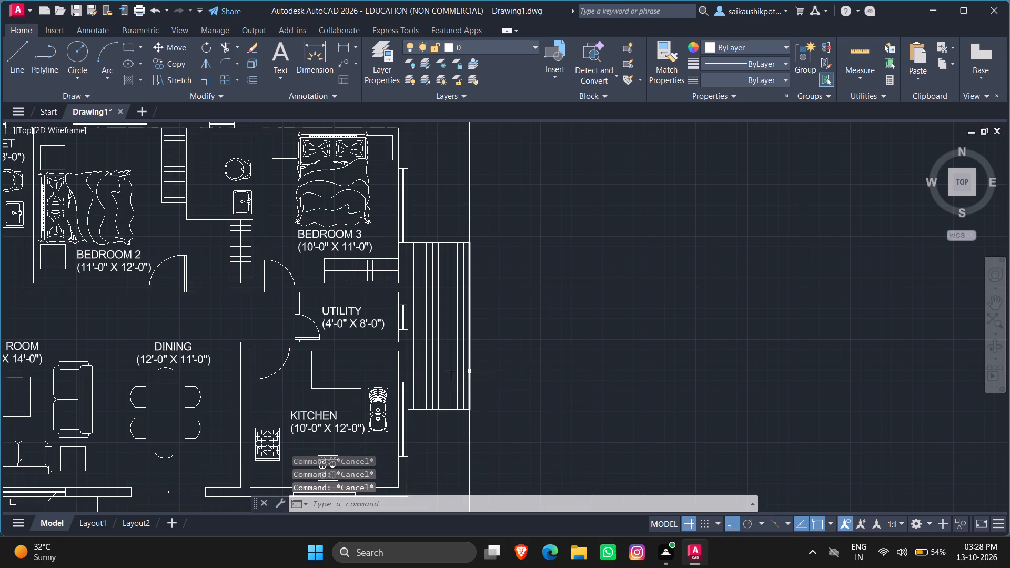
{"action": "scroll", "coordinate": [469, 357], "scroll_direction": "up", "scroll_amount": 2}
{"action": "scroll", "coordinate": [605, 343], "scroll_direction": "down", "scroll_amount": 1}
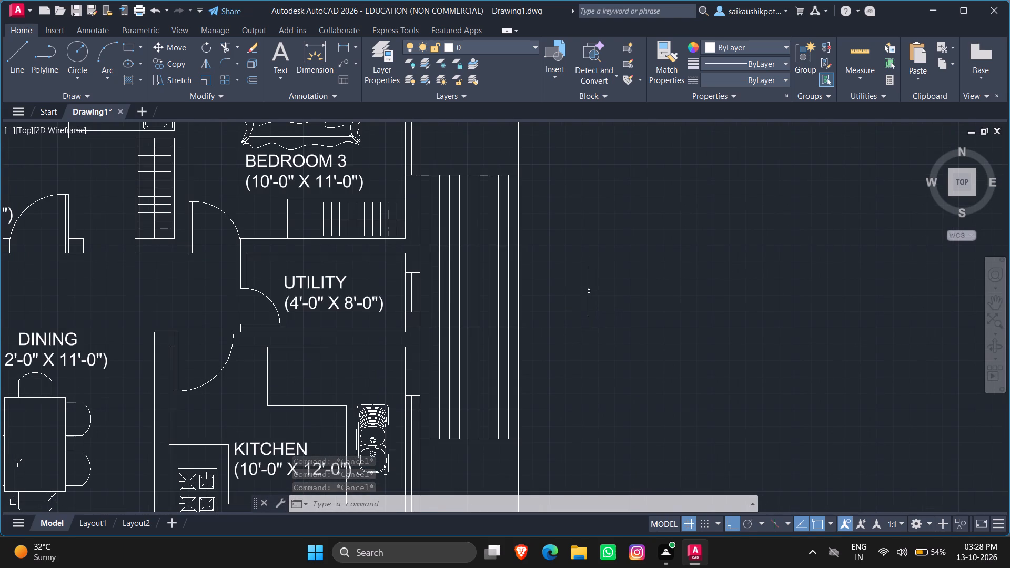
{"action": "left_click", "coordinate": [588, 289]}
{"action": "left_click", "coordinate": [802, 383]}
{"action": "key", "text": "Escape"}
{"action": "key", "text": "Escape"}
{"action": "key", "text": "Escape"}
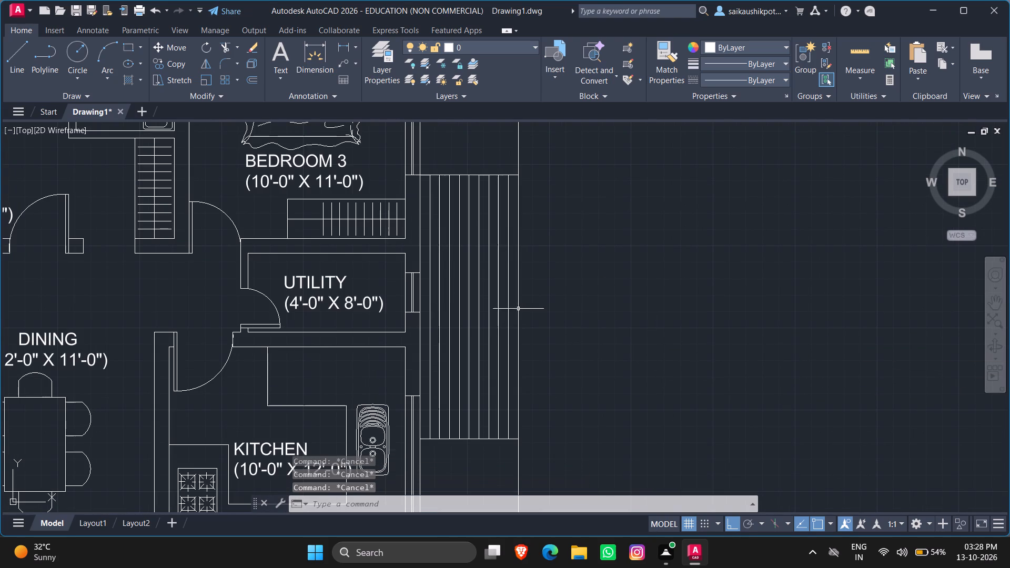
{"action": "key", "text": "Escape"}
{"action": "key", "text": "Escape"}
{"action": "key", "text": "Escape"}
Add the multiline text label DECK on the planked side projection beside the Utility room.
{"action": "left_click", "coordinate": [276, 61]}
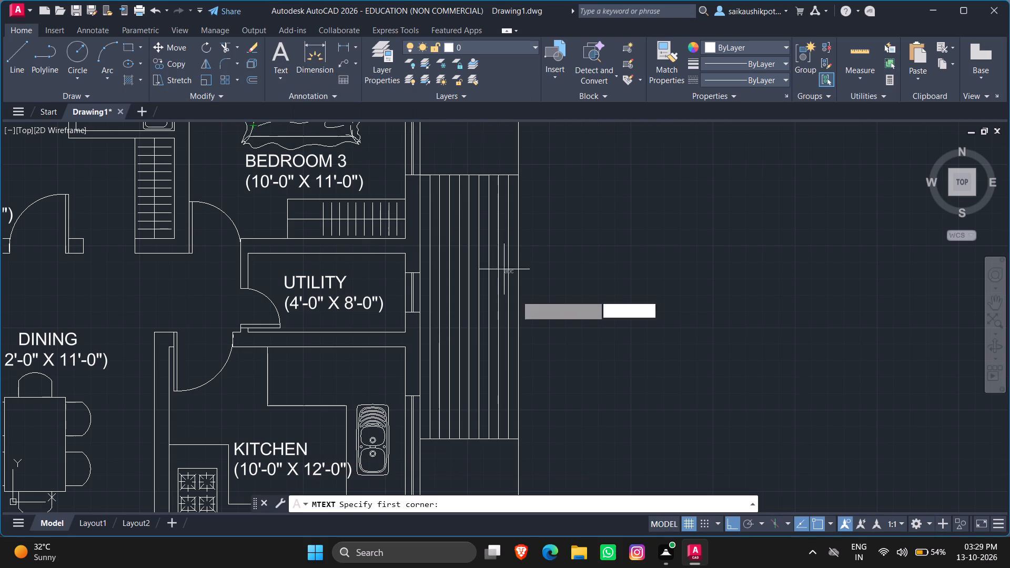
{"action": "scroll", "coordinate": [443, 282], "scroll_direction": "up", "scroll_amount": 1}
{"action": "left_click", "coordinate": [463, 308]}
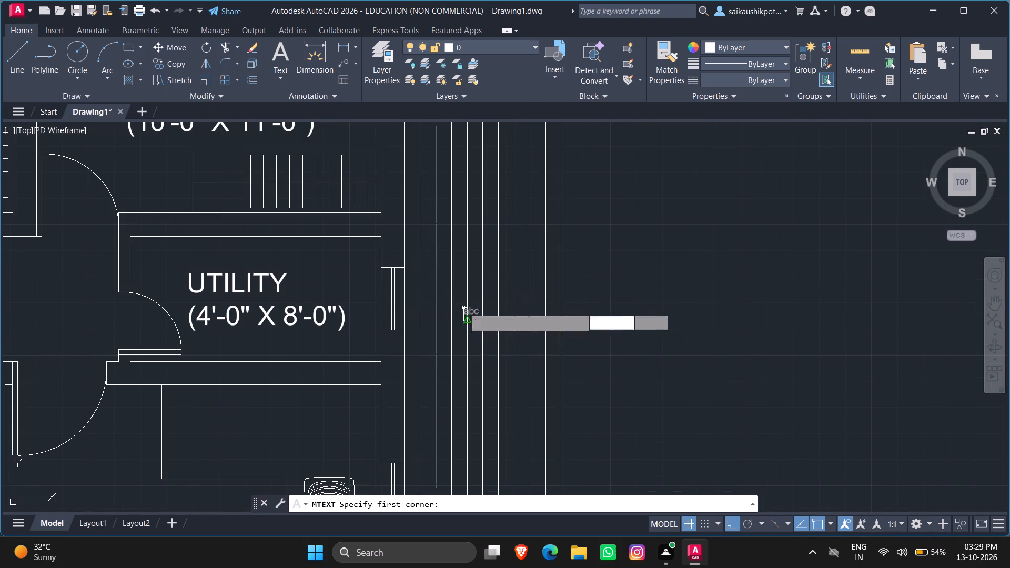
{"action": "left_click", "coordinate": [654, 351]}
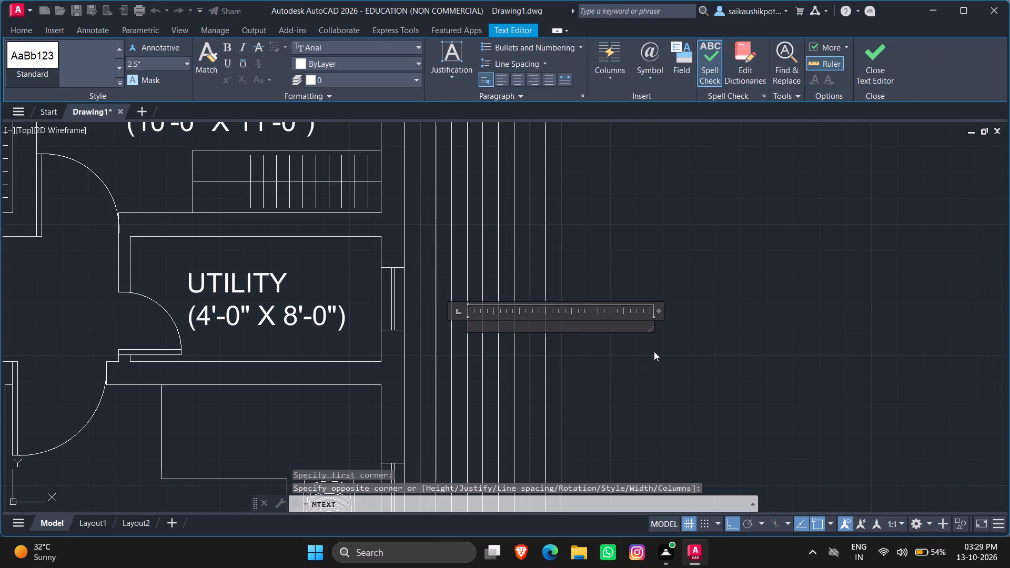
{"action": "type", "text": "DECK"}
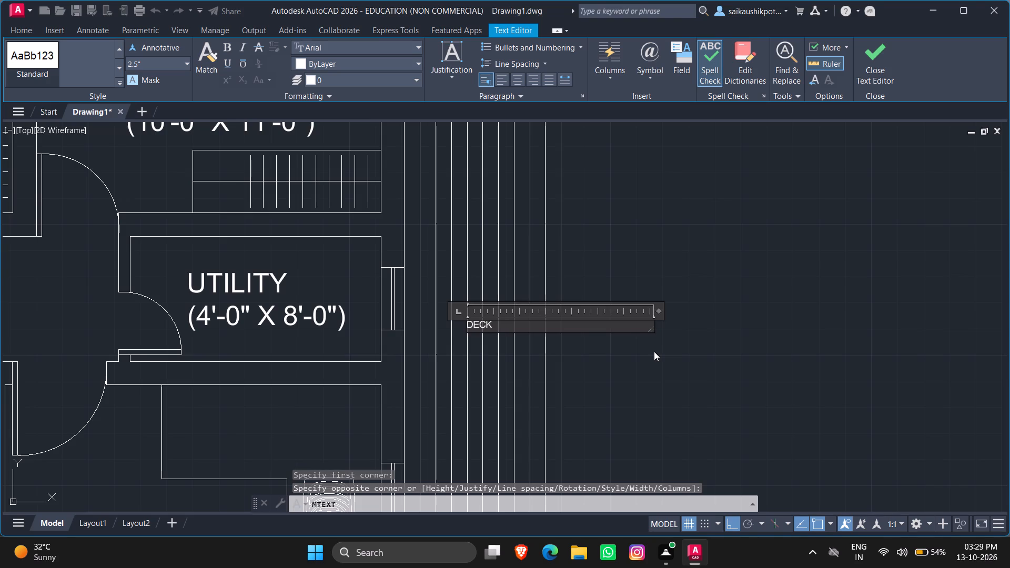
{"action": "key", "text": "Return"}
{"action": "key", "text": "Escape"}
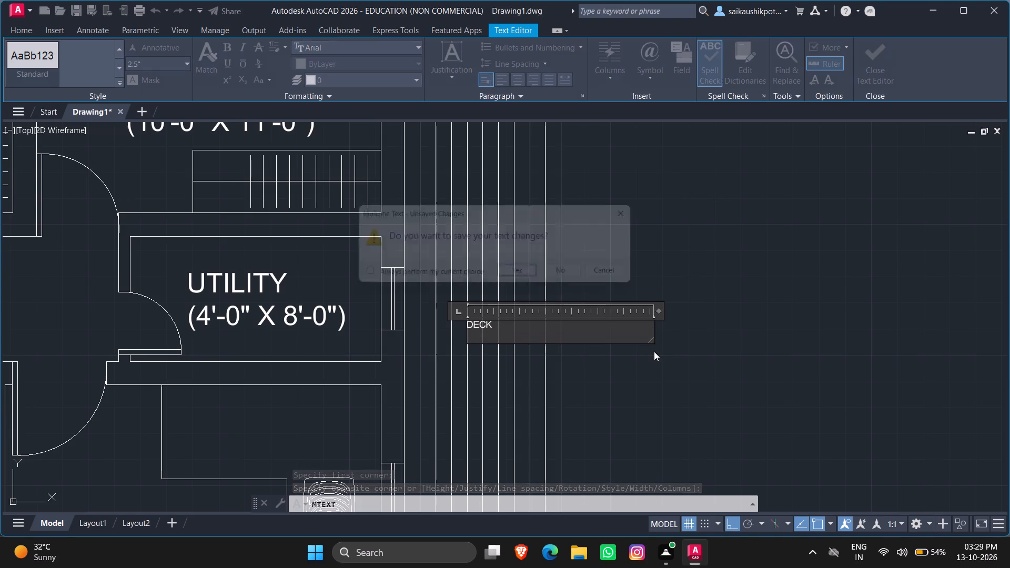
{"action": "key", "text": "Return"}
Move the DECK label one plank line closer to the Utility room's outer wall.
{"action": "scroll", "coordinate": [564, 298], "scroll_direction": "up", "scroll_amount": 1}
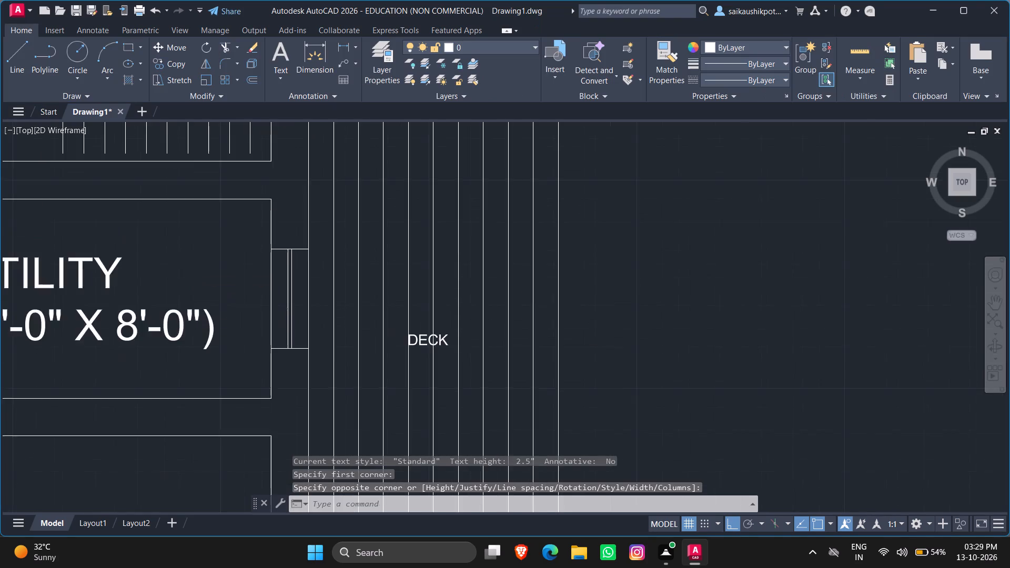
{"action": "scroll", "coordinate": [547, 297], "scroll_direction": "up", "scroll_amount": 2}
{"action": "scroll", "coordinate": [490, 344], "scroll_direction": "down", "scroll_amount": 2}
{"action": "scroll", "coordinate": [416, 366], "scroll_direction": "up", "scroll_amount": 1}
{"action": "left_click", "coordinate": [397, 350]}
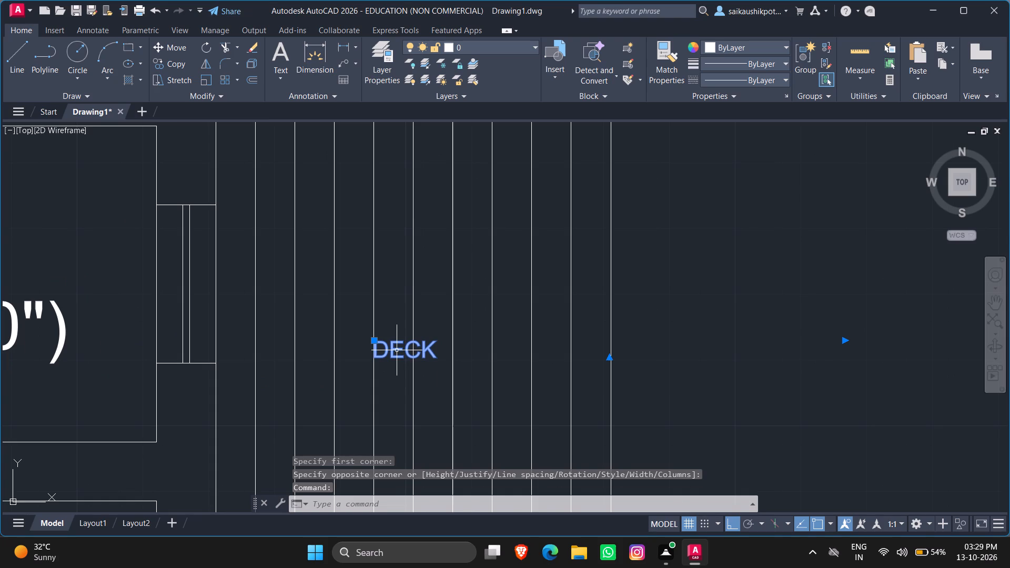
{"action": "key", "text": "Escape"}
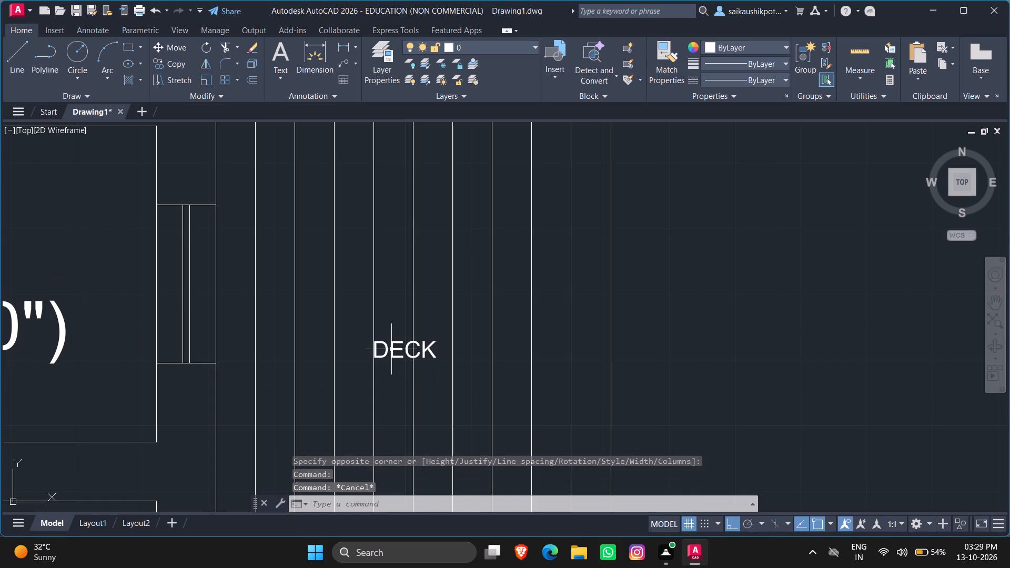
{"action": "left_click", "coordinate": [391, 350]}
{"action": "left_click", "coordinate": [376, 340]}
{"action": "left_click", "coordinate": [338, 309]}
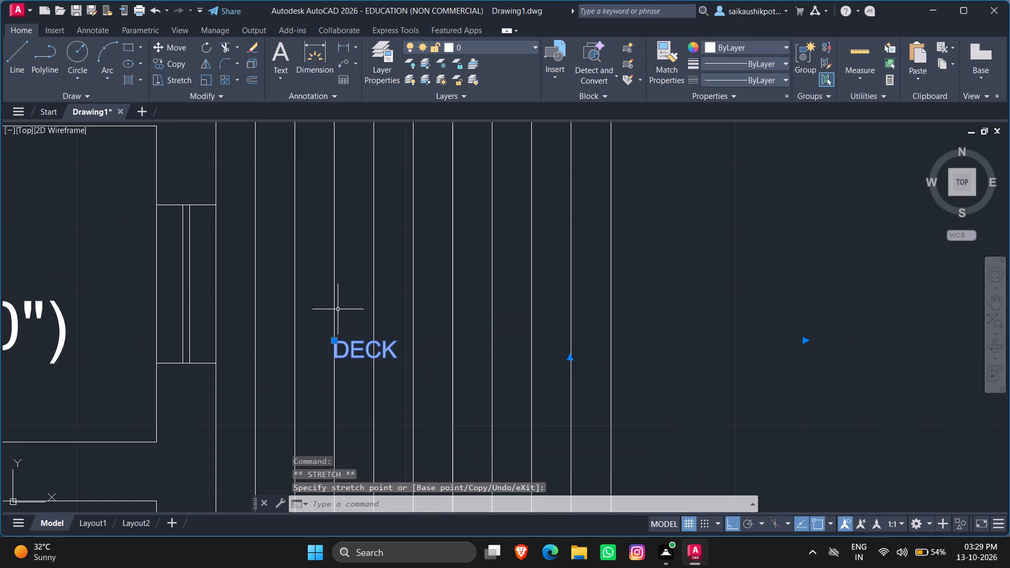
Scale up the DECK label from a base point within the text to about the size of the room labels.
{"action": "type", "text": "SC"}
{"action": "key", "text": "Return"}
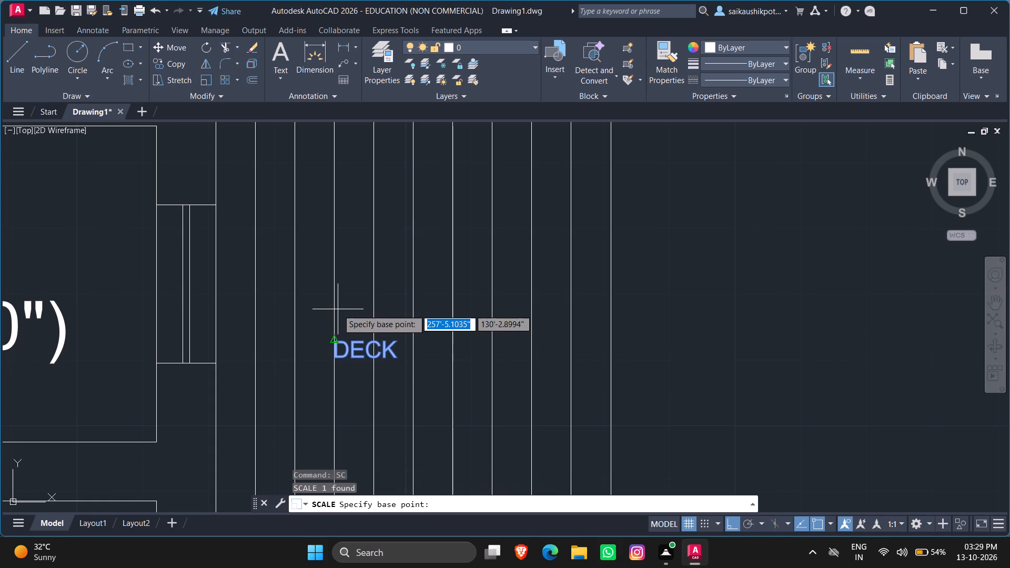
{"action": "left_click", "coordinate": [352, 349]}
{"action": "scroll", "coordinate": [876, 250], "scroll_direction": "down", "scroll_amount": 3}
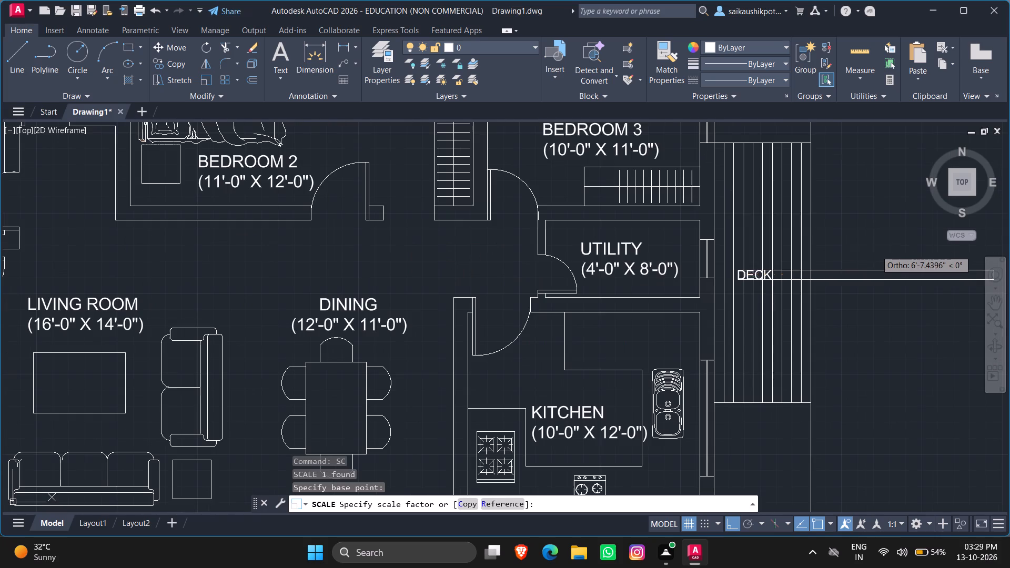
{"action": "scroll", "coordinate": [872, 255], "scroll_direction": "down", "scroll_amount": 1}
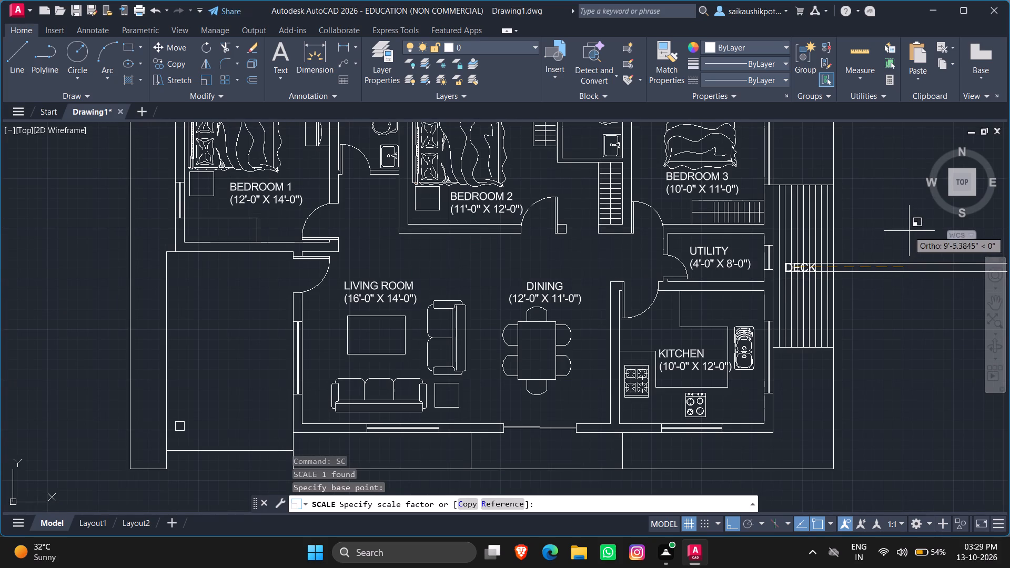
{"action": "left_click", "coordinate": [912, 229]}
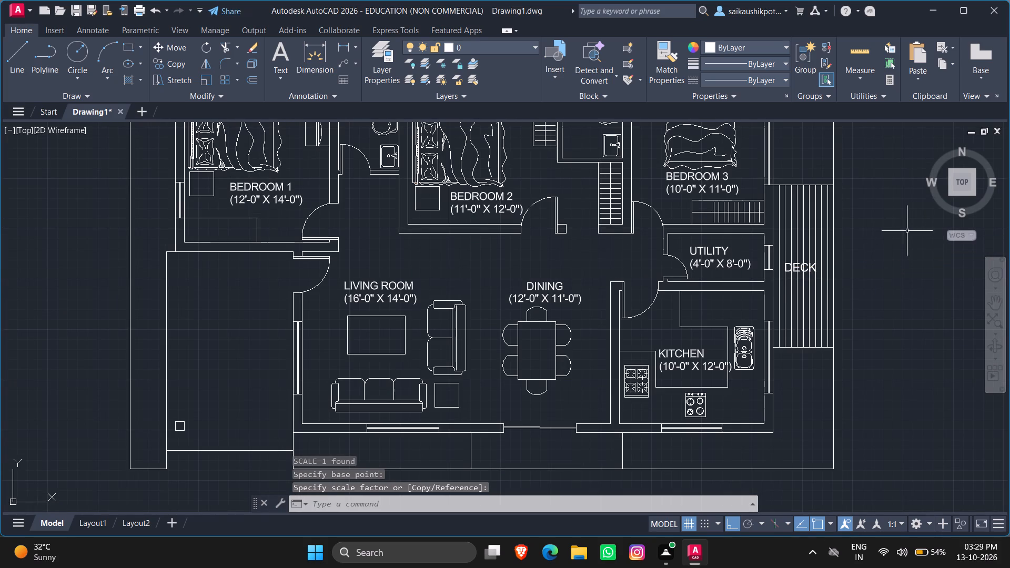
{"action": "key", "text": "Escape"}
{"action": "key", "text": "Escape"}
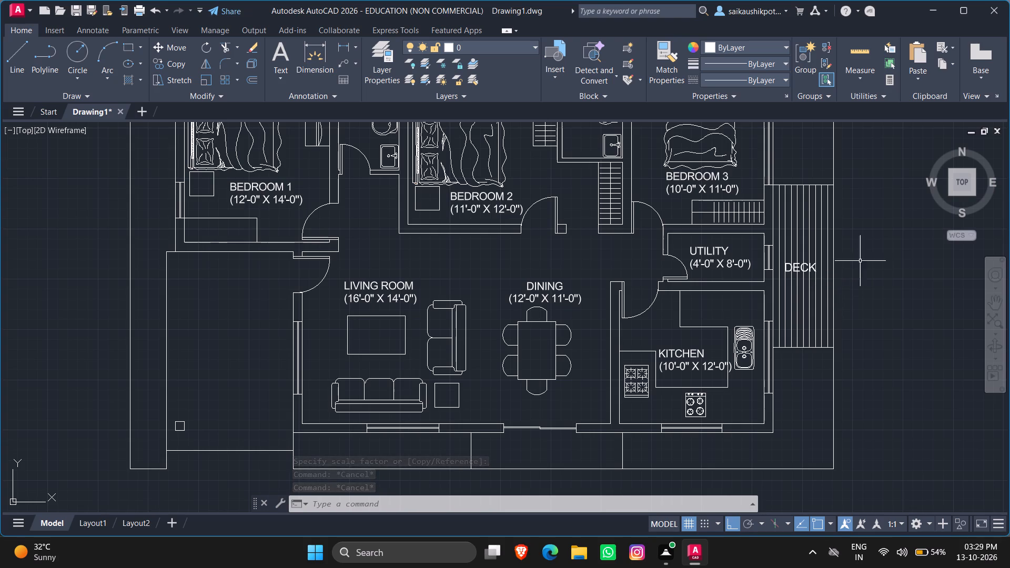
{"action": "scroll", "coordinate": [839, 281], "scroll_direction": "down", "scroll_amount": 1}
{"action": "key", "text": "Escape"}
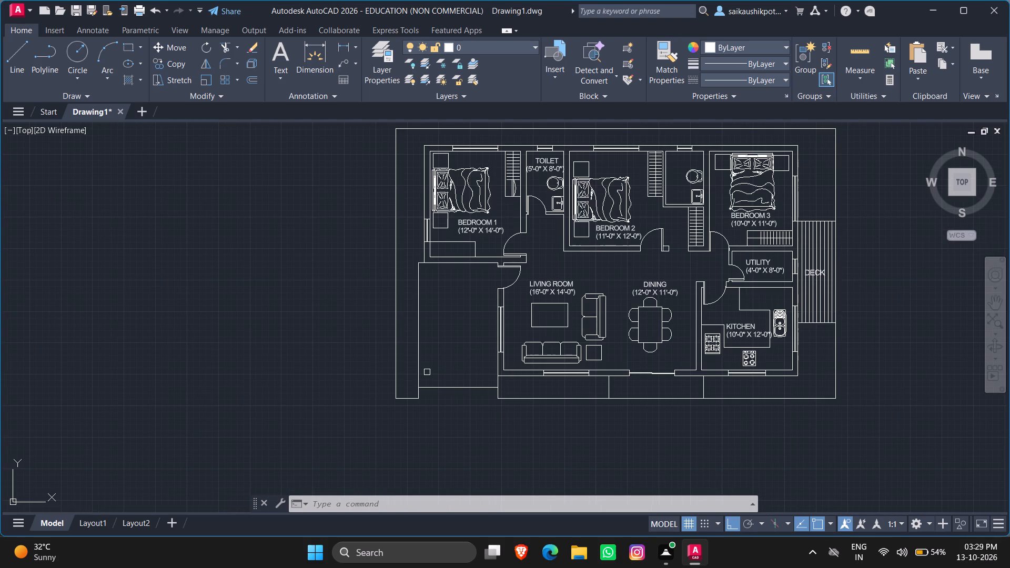
{"action": "key", "text": "Escape"}
{"action": "key", "text": "Escape"}
{"action": "key", "text": "Escape"}
{"action": "key", "text": "Escape"}
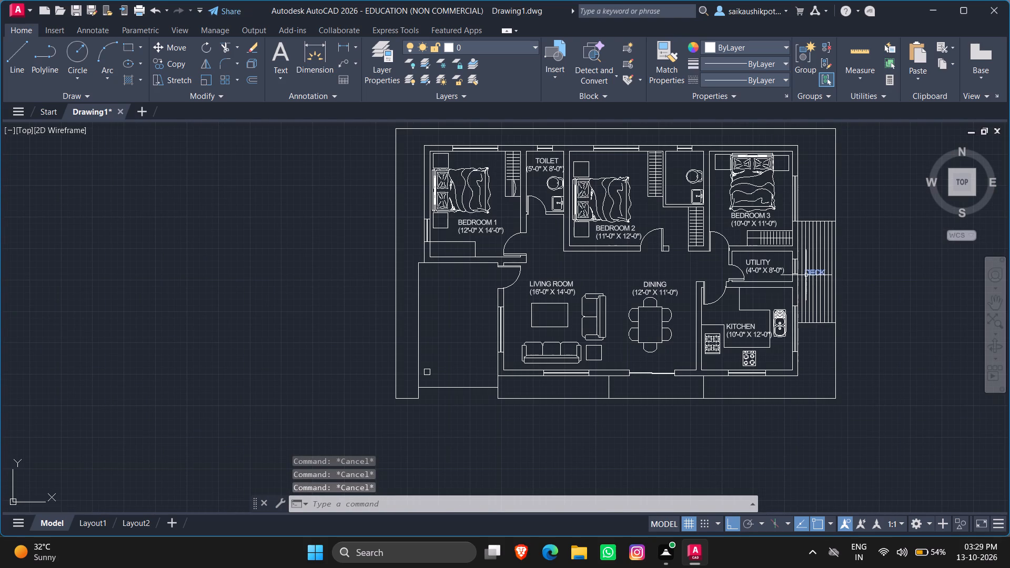
Offset the living-room-side divider of the front strip by 6" repeatedly toward the kitchen-side divider, making the first four plank lines.
{"action": "scroll", "coordinate": [830, 257], "scroll_direction": "down", "scroll_amount": 2}
{"action": "scroll", "coordinate": [776, 337], "scroll_direction": "up", "scroll_amount": 2}
{"action": "scroll", "coordinate": [717, 276], "scroll_direction": "up", "scroll_amount": 2}
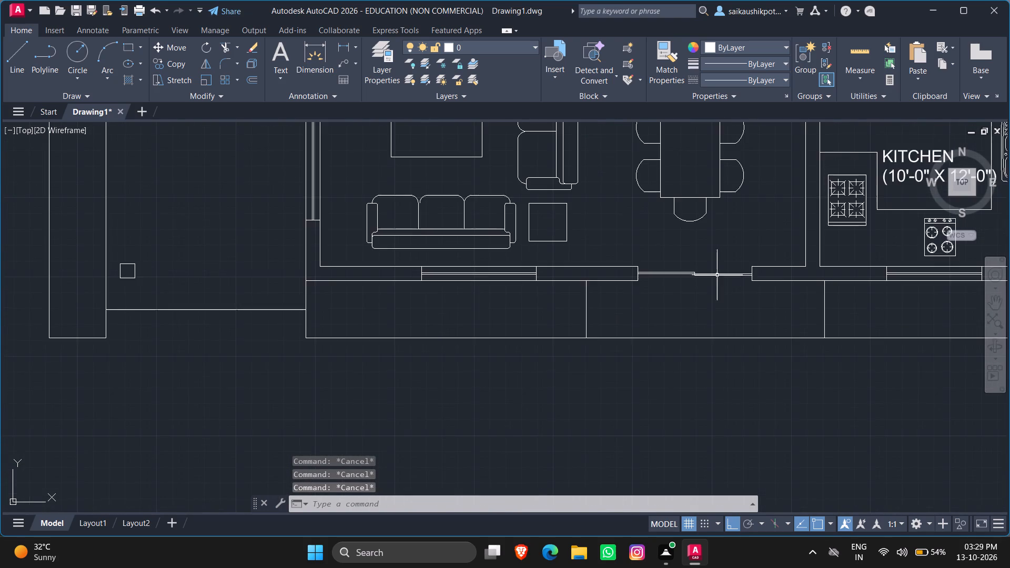
{"action": "scroll", "coordinate": [717, 275], "scroll_direction": "up", "scroll_amount": 1}
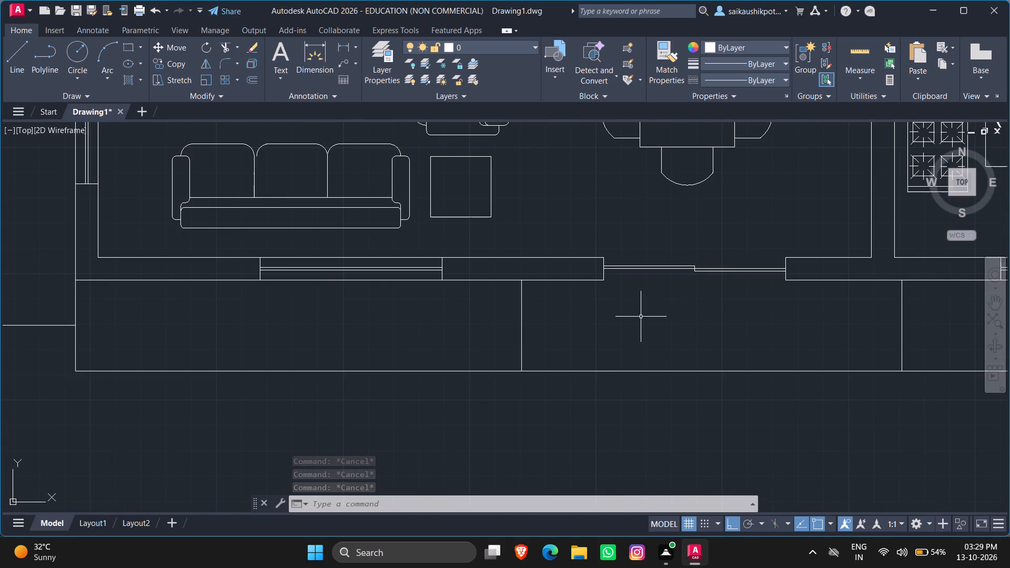
{"action": "key", "text": "o"}
{"action": "key", "text": "Return"}
{"action": "type", "text": "6\""}
{"action": "key", "text": "Return"}
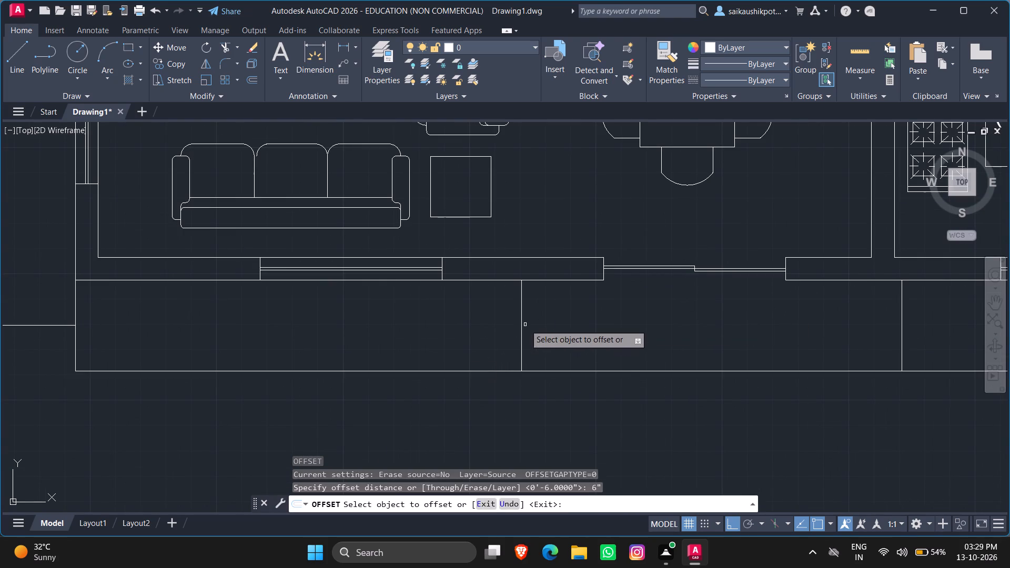
{"action": "left_click", "coordinate": [523, 322]}
{"action": "left_click", "coordinate": [572, 323]}
{"action": "left_click", "coordinate": [537, 314]}
{"action": "left_click", "coordinate": [575, 316]}
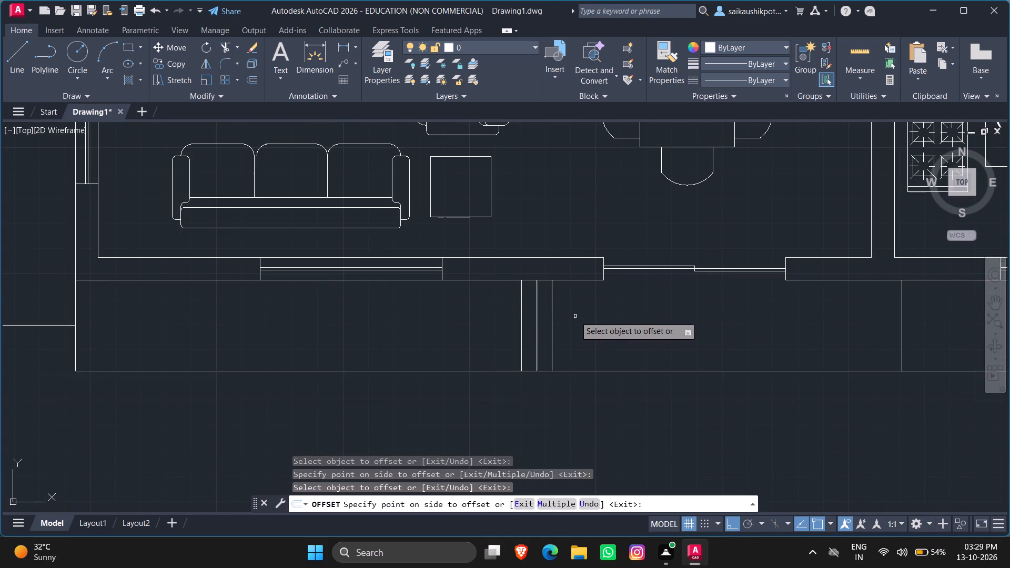
{"action": "left_click", "coordinate": [552, 317]}
{"action": "left_click", "coordinate": [590, 317]}
{"action": "left_click", "coordinate": [569, 319]}
{"action": "left_click", "coordinate": [594, 318]}
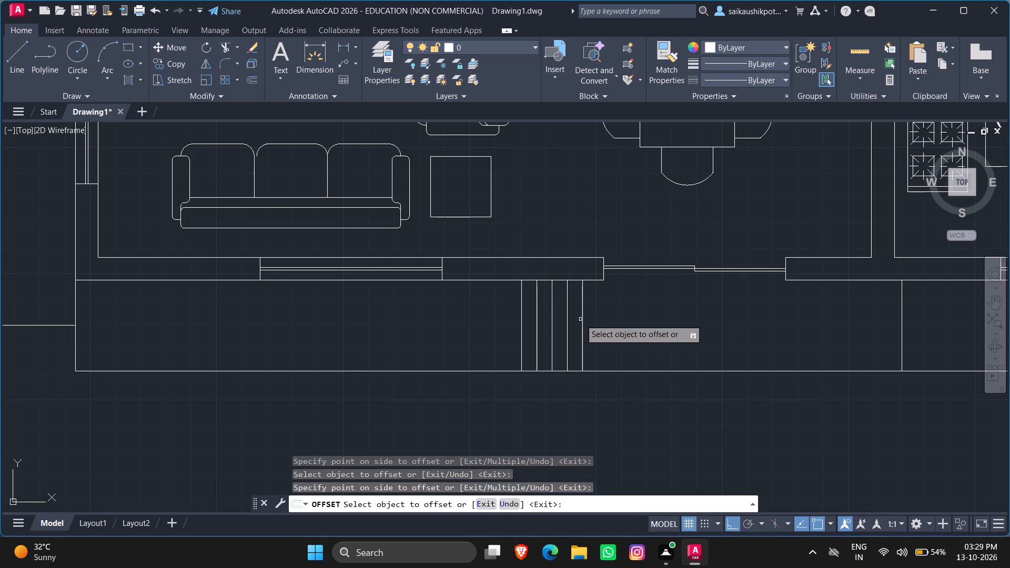
Continue the 6" offsets in the front strip with five more plank lines toward the kitchen-side divider.
{"action": "left_click_drag", "start_coordinate": [582, 321], "coordinate": [599, 323]}
{"action": "left_click", "coordinate": [607, 323]}
{"action": "left_click_drag", "start_coordinate": [596, 323], "coordinate": [610, 324]}
{"action": "left_click", "coordinate": [632, 324]}
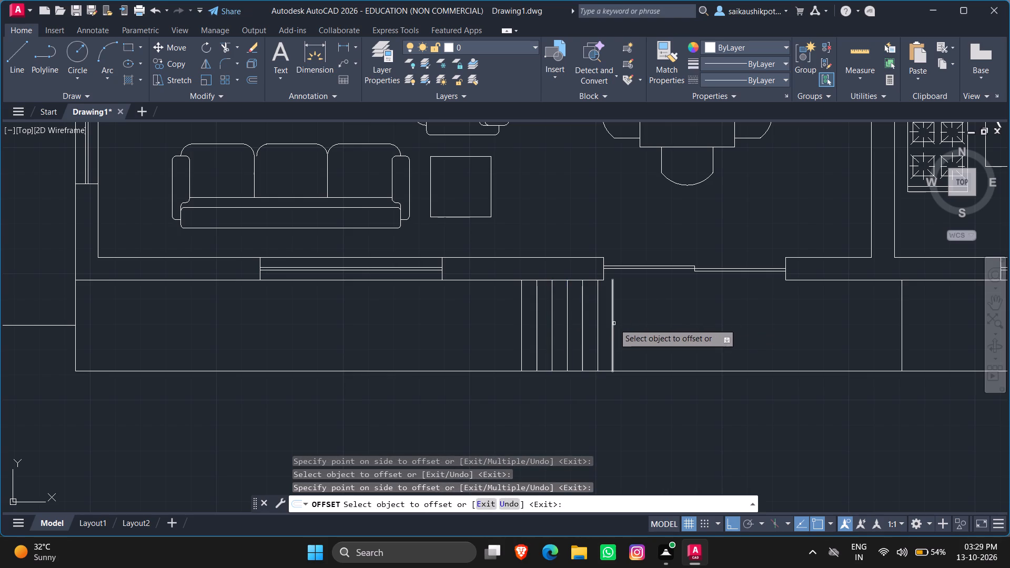
{"action": "left_click", "coordinate": [613, 323]}
{"action": "left_click", "coordinate": [643, 323]}
{"action": "left_click", "coordinate": [630, 326]}
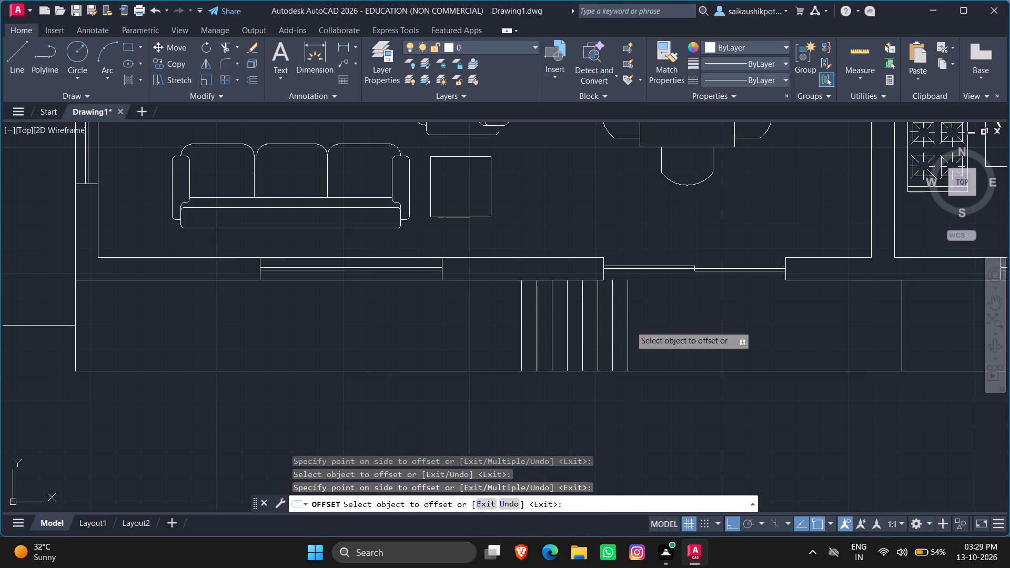
{"action": "left_click", "coordinate": [650, 326]}
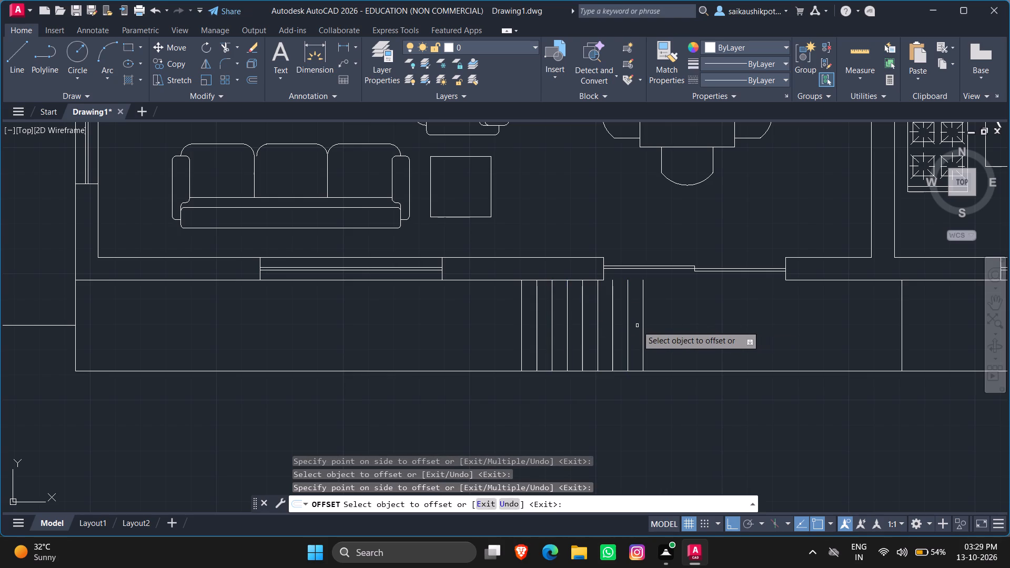
{"action": "left_click", "coordinate": [643, 329]}
{"action": "left_click", "coordinate": [673, 330]}
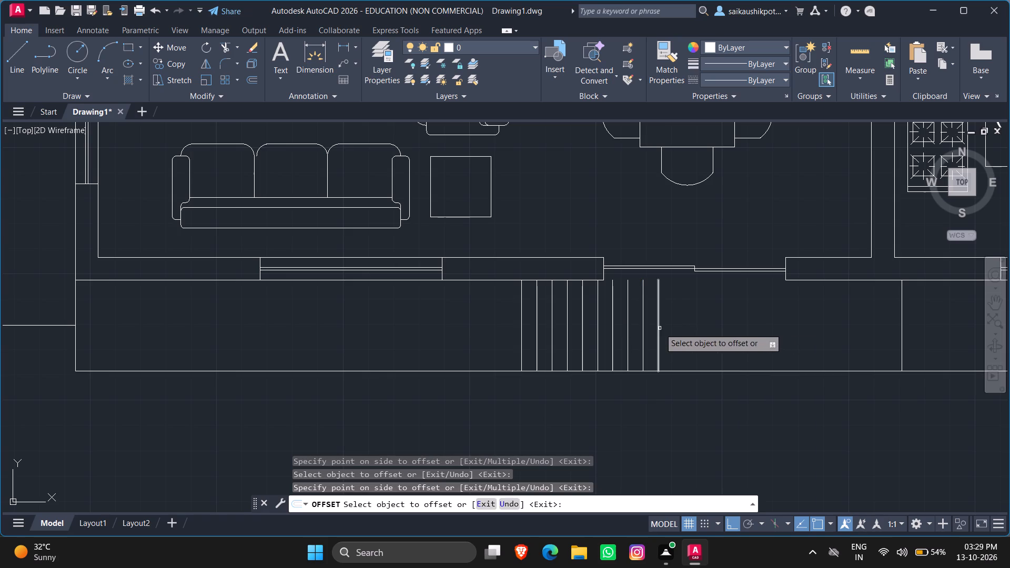
Add four more plank lines at 6" offsets in front of the dining area's sliding door.
{"action": "left_click", "coordinate": [660, 328]}
{"action": "left_click_drag", "start_coordinate": [685, 330], "coordinate": [692, 332]}
{"action": "left_click", "coordinate": [678, 332]}
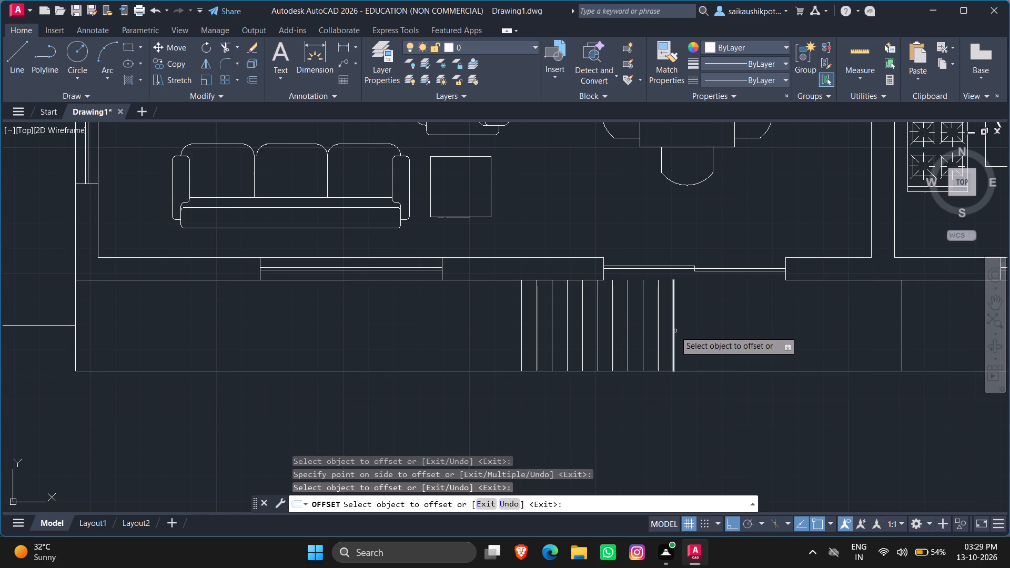
{"action": "left_click", "coordinate": [675, 331]}
{"action": "left_click", "coordinate": [709, 329]}
{"action": "left_click", "coordinate": [686, 330]}
{"action": "left_click", "coordinate": [690, 332]}
{"action": "left_click", "coordinate": [720, 329]}
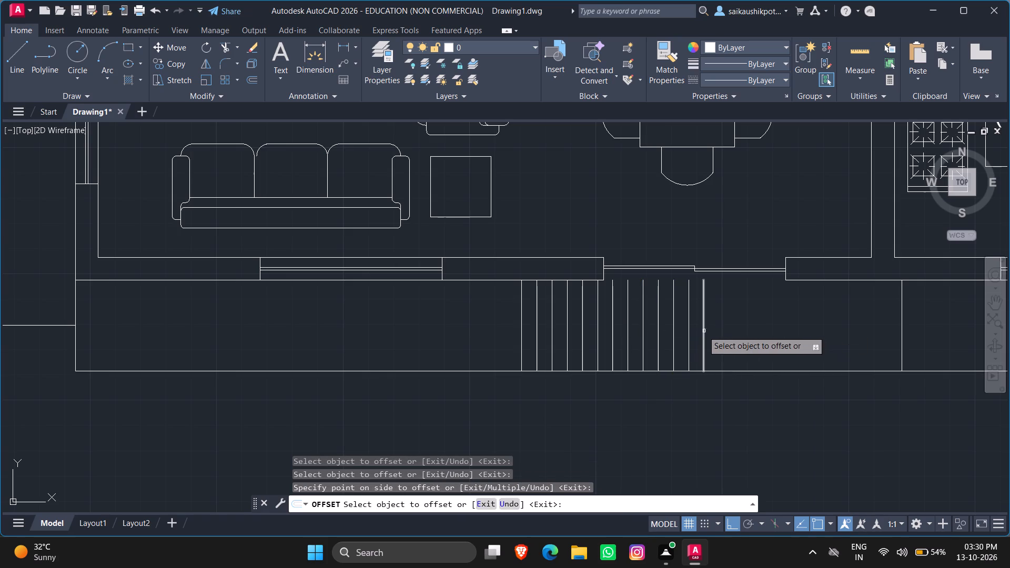
{"action": "left_click", "coordinate": [700, 331]}
{"action": "left_click", "coordinate": [703, 332]}
{"action": "left_click", "coordinate": [726, 333]}
Continue the 6" offsets with five more plank lines, reaching just past the sliding door's kitchen-side jamb.
{"action": "left_click", "coordinate": [719, 336]}
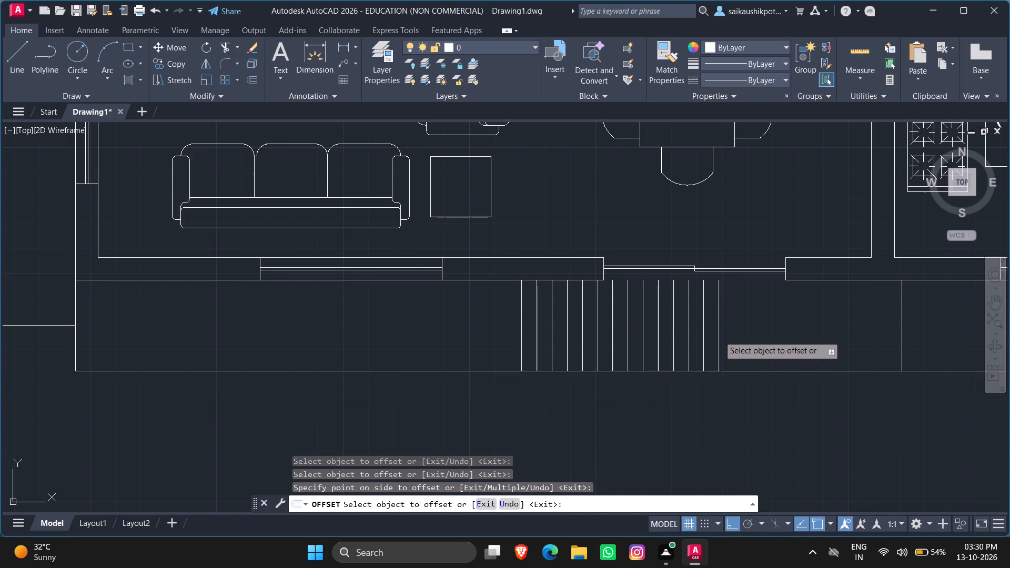
{"action": "left_click", "coordinate": [741, 336]}
{"action": "left_click", "coordinate": [734, 336]}
{"action": "left_click", "coordinate": [755, 334]}
{"action": "left_click", "coordinate": [748, 334]}
{"action": "left_click", "coordinate": [763, 336]}
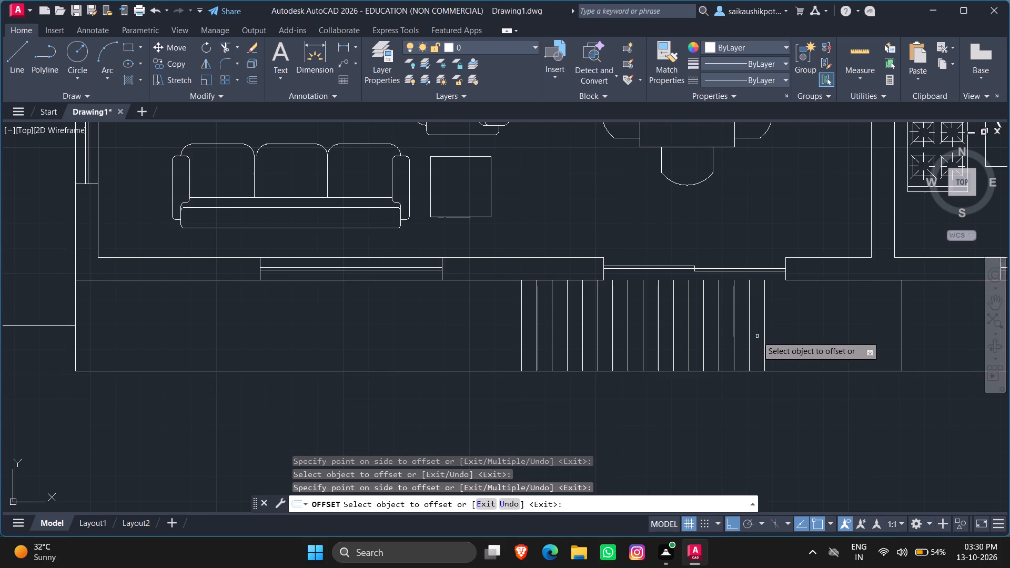
{"action": "left_click", "coordinate": [764, 337]}
{"action": "left_click", "coordinate": [785, 343]}
{"action": "left_click", "coordinate": [781, 343]}
{"action": "left_click", "coordinate": [799, 346]}
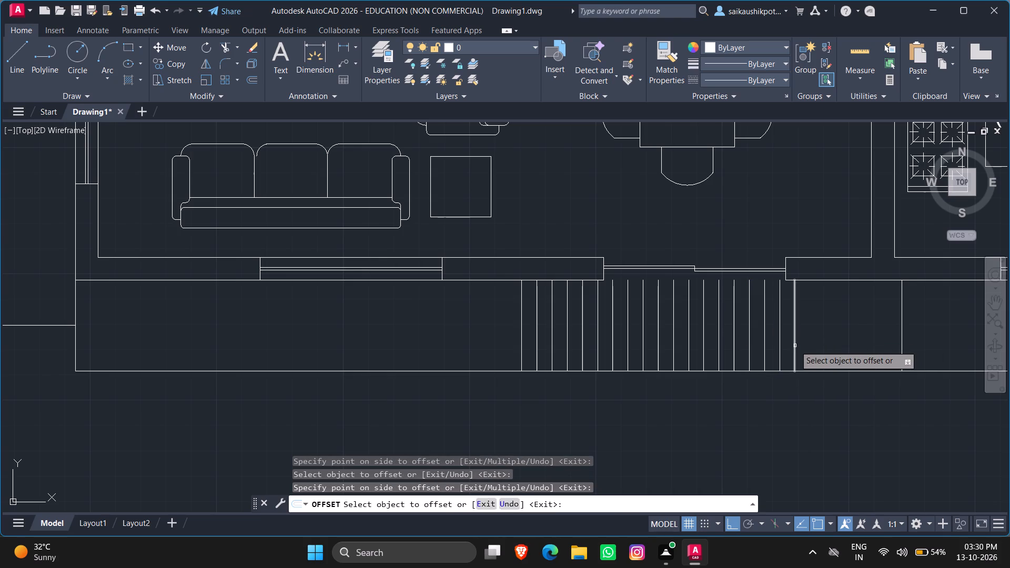
Offset four more plank lines at 6" spacing from the sliding door's jamb toward the kitchen-side divider.
{"action": "left_click", "coordinate": [794, 346]}
{"action": "left_click", "coordinate": [822, 351]}
{"action": "left_click", "coordinate": [813, 350]}
{"action": "left_click", "coordinate": [811, 348]}
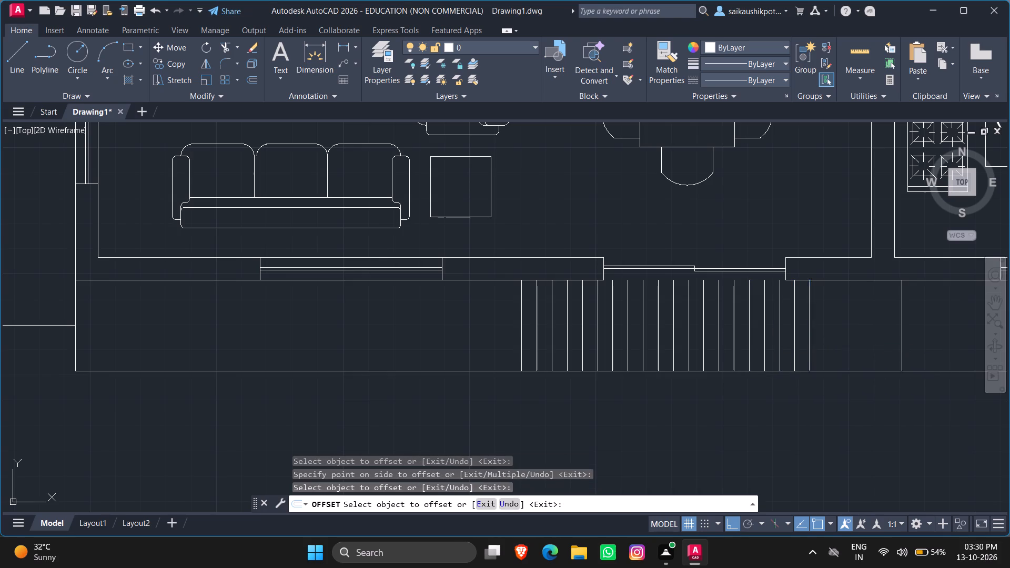
{"action": "left_click", "coordinate": [831, 347]}
{"action": "left_click", "coordinate": [827, 346]}
{"action": "left_click", "coordinate": [844, 350]}
{"action": "left_click", "coordinate": [839, 350]}
{"action": "left_click", "coordinate": [861, 352]}
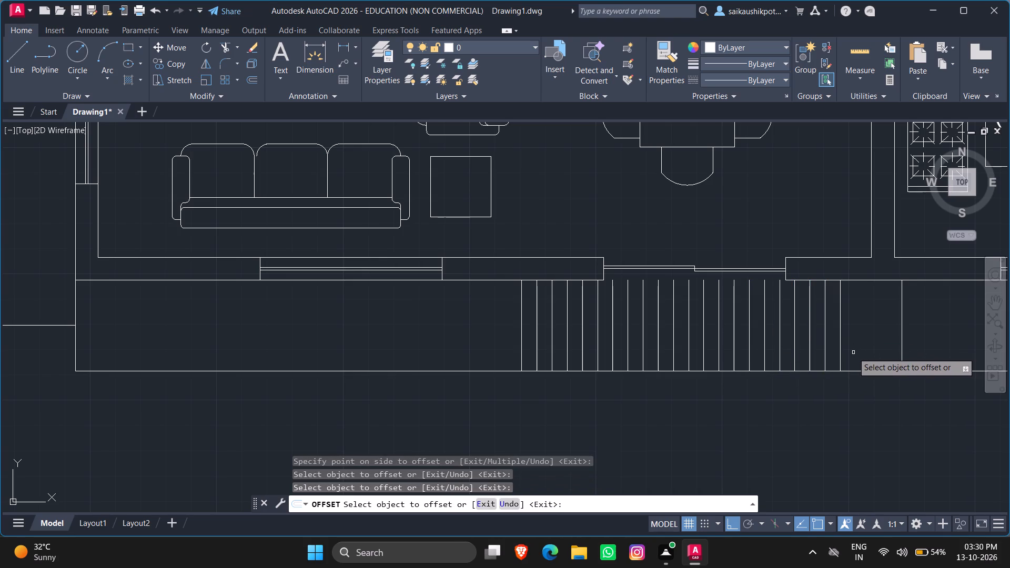
{"action": "left_click", "coordinate": [844, 352]}
{"action": "left_click", "coordinate": [859, 353]}
{"action": "left_click", "coordinate": [840, 354]}
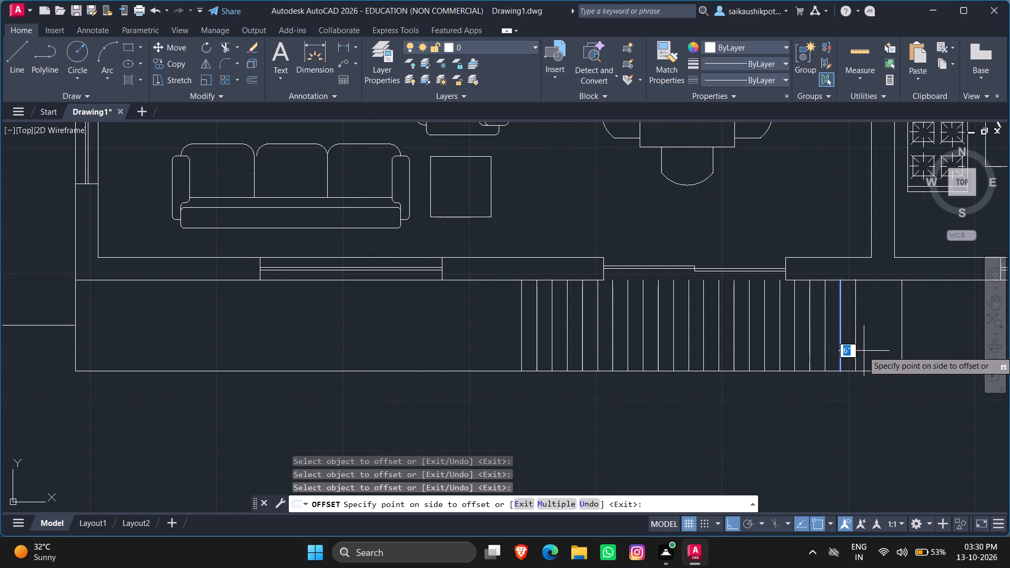
{"action": "left_click", "coordinate": [864, 351]}
Add the last two 6" plank lines, filling the front strip up to the kitchen-side divider, and end the offsetting.
{"action": "left_click", "coordinate": [856, 356]}
{"action": "left_click_drag", "start_coordinate": [856, 358], "coordinate": [855, 362]}
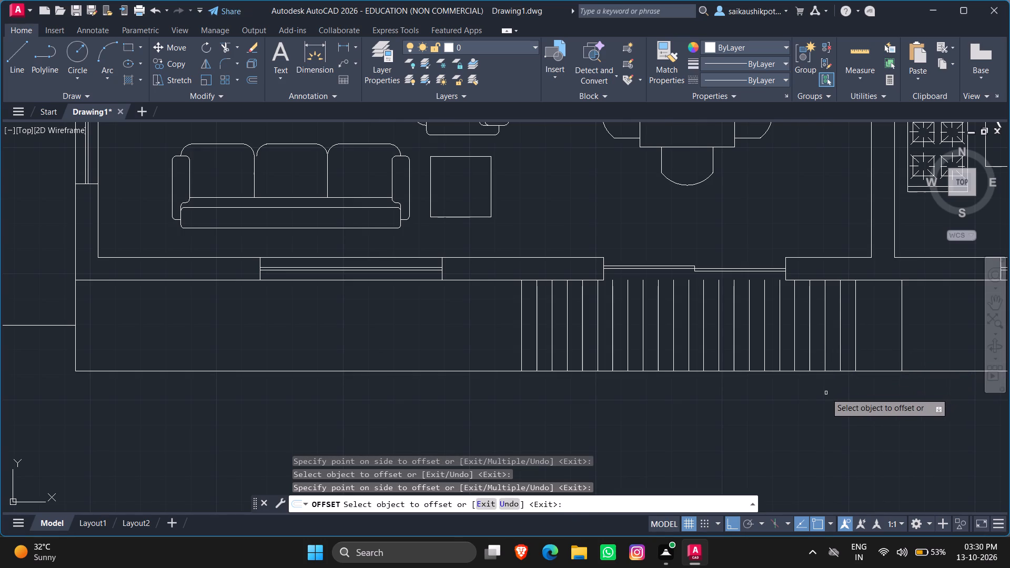
{"action": "left_click", "coordinate": [857, 337]}
{"action": "left_click", "coordinate": [873, 340]}
{"action": "left_click", "coordinate": [866, 342]}
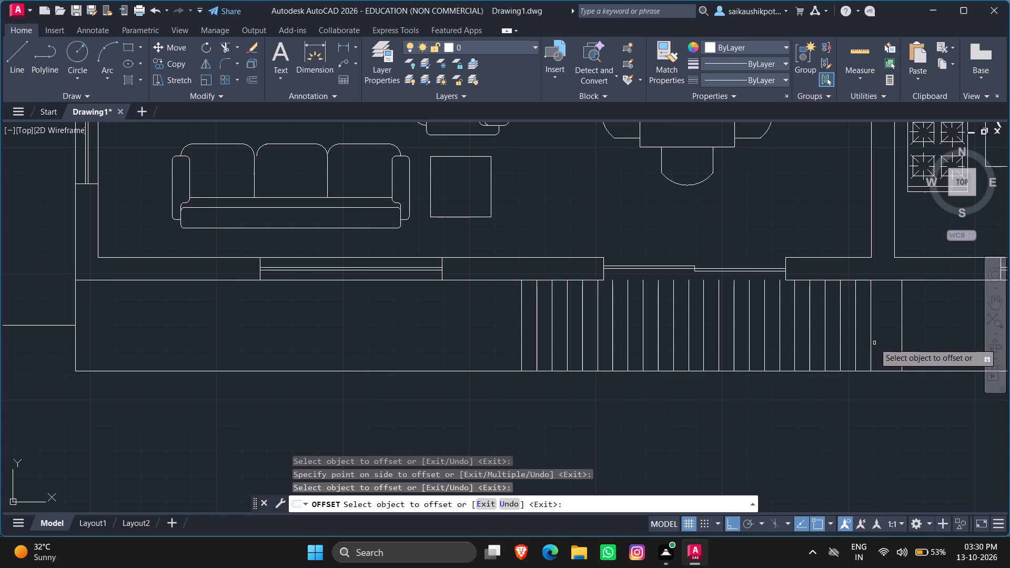
{"action": "left_click", "coordinate": [874, 343]}
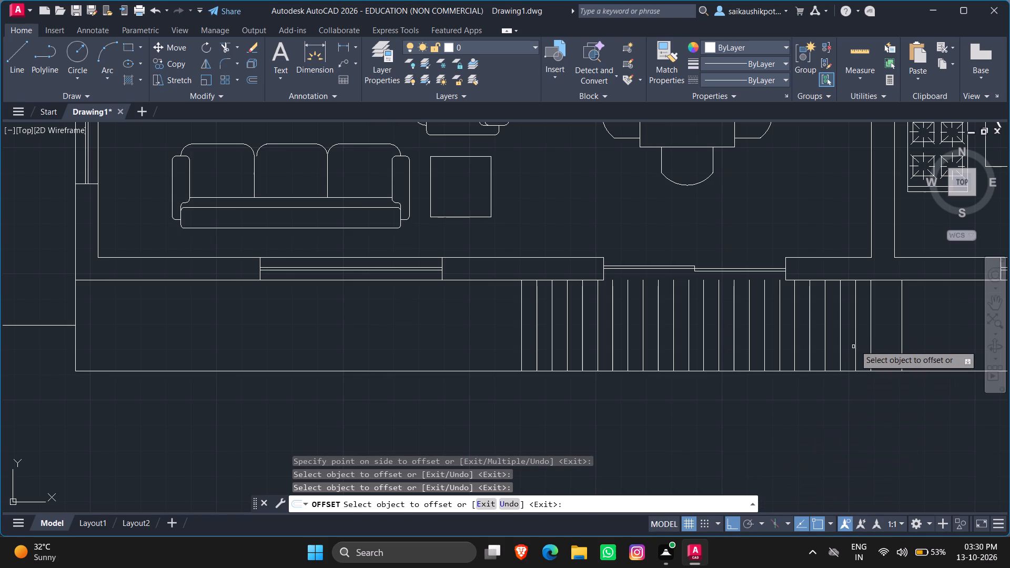
{"action": "left_click", "coordinate": [869, 333]}
{"action": "left_click", "coordinate": [884, 338]}
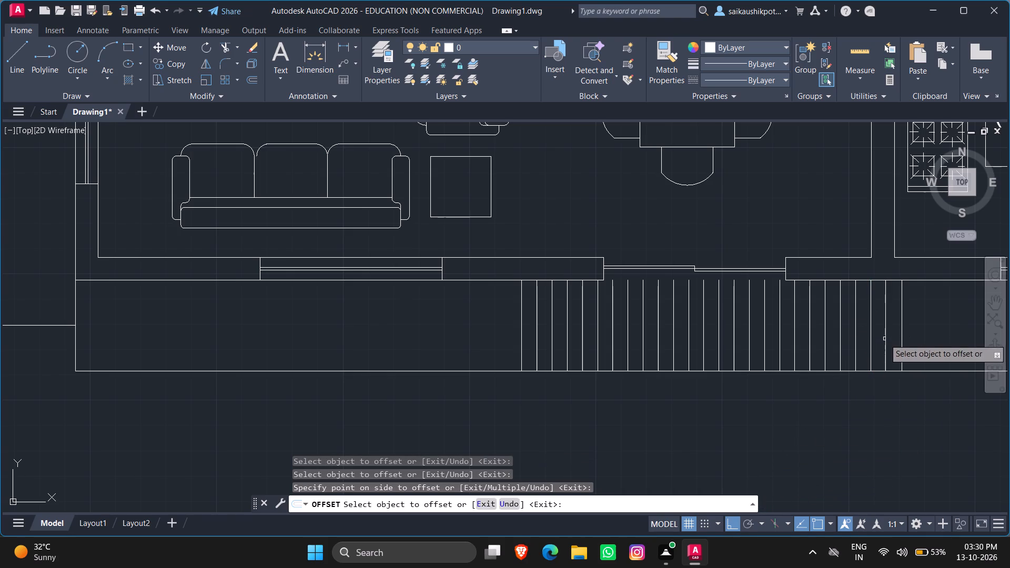
{"action": "key", "text": "Escape"}
{"action": "key", "text": "Escape"}
{"action": "key", "text": "Escape"}
{"action": "key", "text": "Escape"}
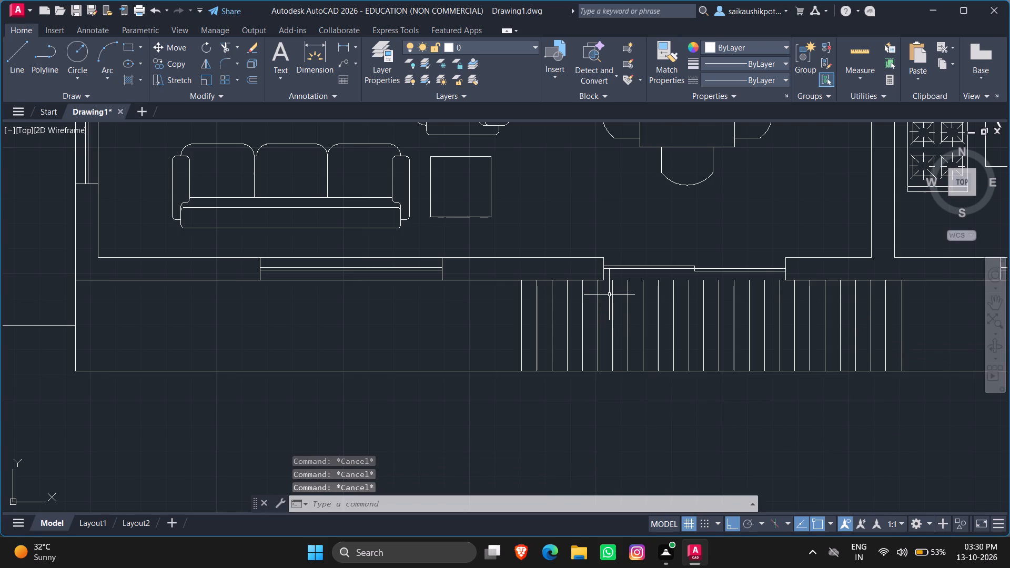
Draw a line along the outer wall face across the sliding door opening, from one jamb corner to the other.
{"action": "key", "text": "l"}
{"action": "key", "text": "Return"}
{"action": "scroll", "coordinate": [588, 279], "scroll_direction": "up", "scroll_amount": 2}
{"action": "left_click", "coordinate": [626, 277]}
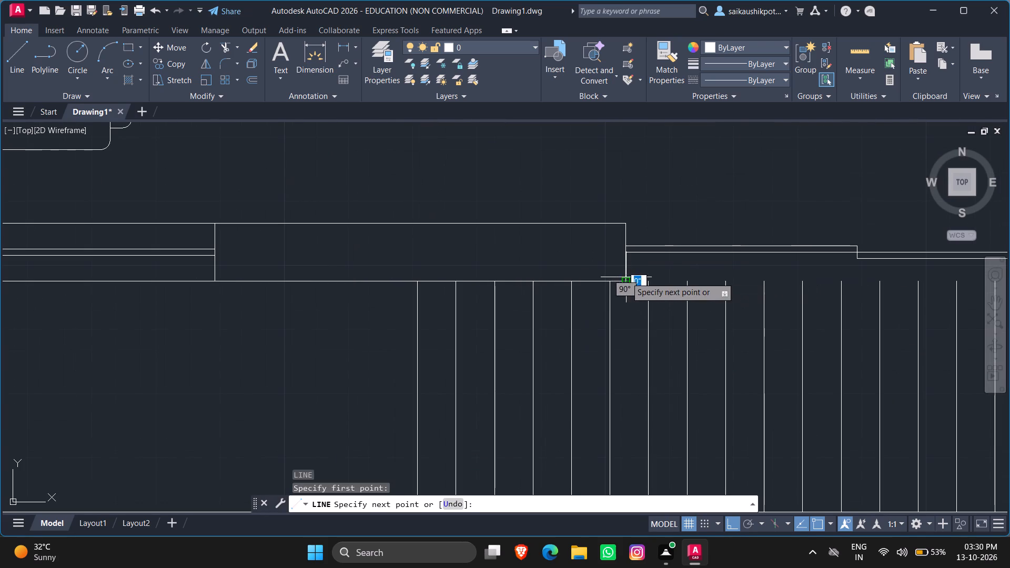
{"action": "scroll", "coordinate": [492, 285], "scroll_direction": "down", "scroll_amount": 2}
{"action": "scroll", "coordinate": [680, 289], "scroll_direction": "up", "scroll_amount": 3}
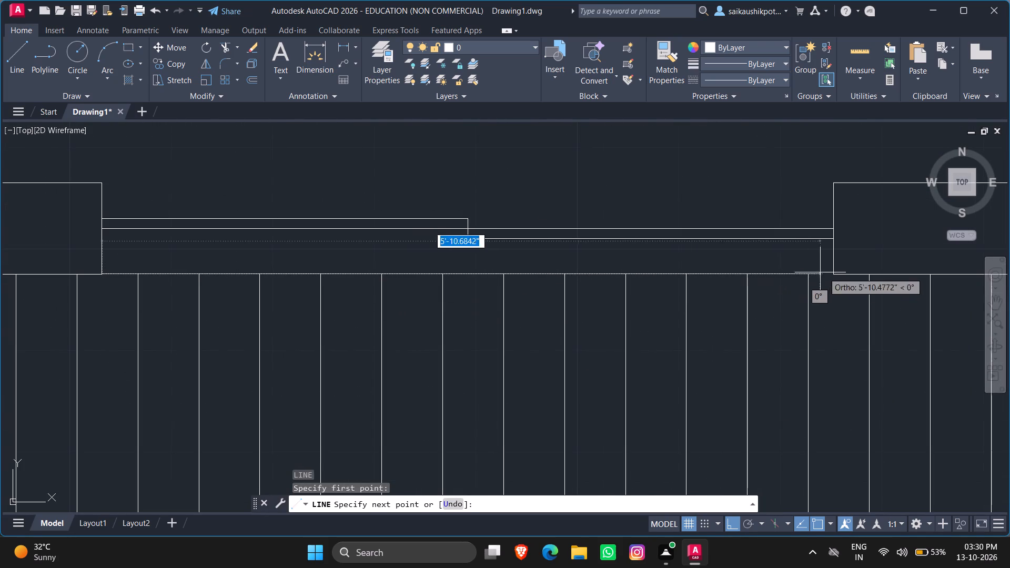
{"action": "left_click", "coordinate": [833, 272]}
{"action": "key", "text": "Escape"}
{"action": "scroll", "coordinate": [792, 282], "scroll_direction": "down", "scroll_amount": 3}
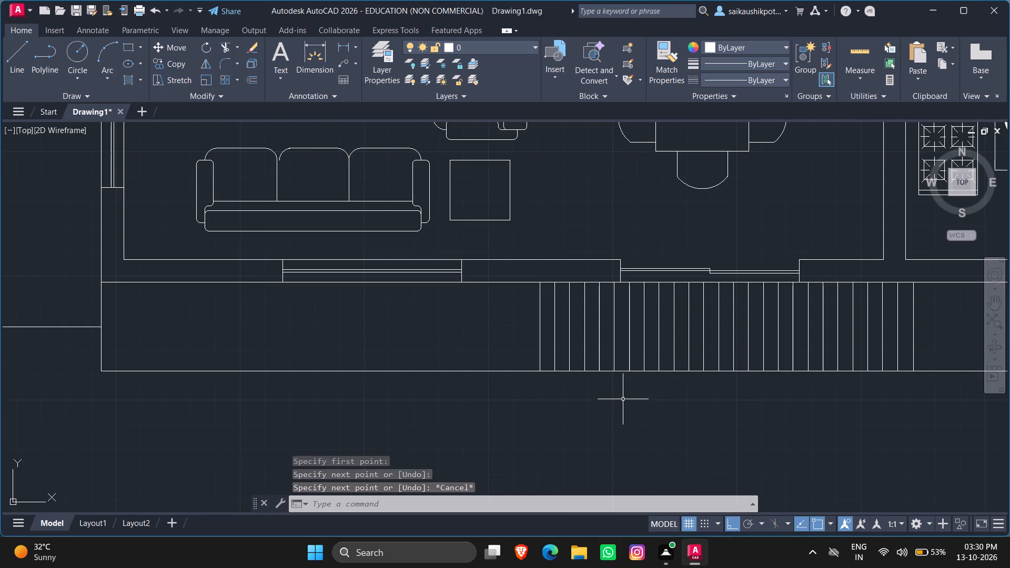
Paste a copy of the BEDROOM 2 label onto the planked front strip and change its text to VERANDAH.
{"action": "key", "text": "ctrl+v"}
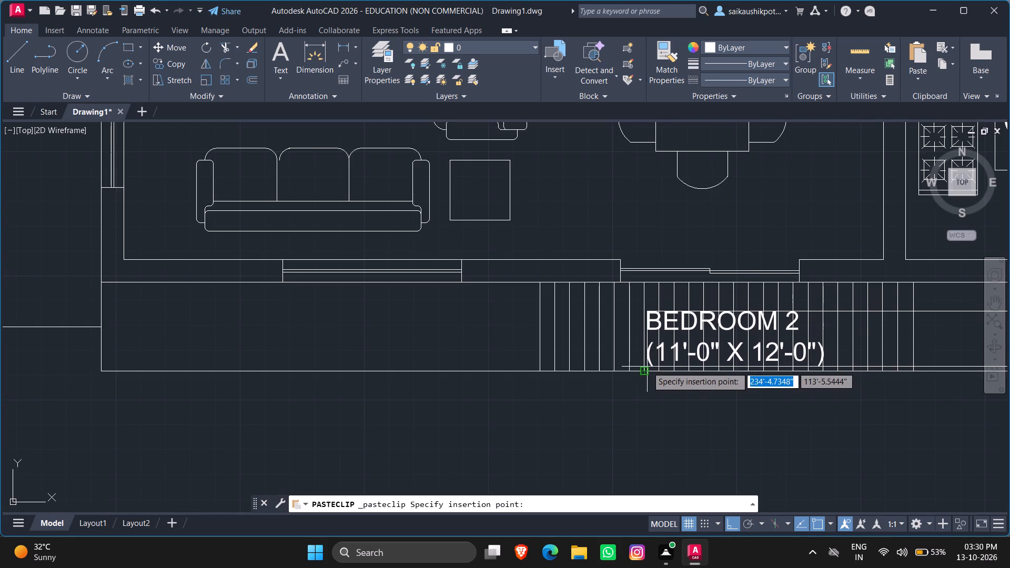
{"action": "left_click", "coordinate": [647, 367]}
{"action": "double_click", "coordinate": [660, 327]}
{"action": "key", "text": "ctrl+a"}
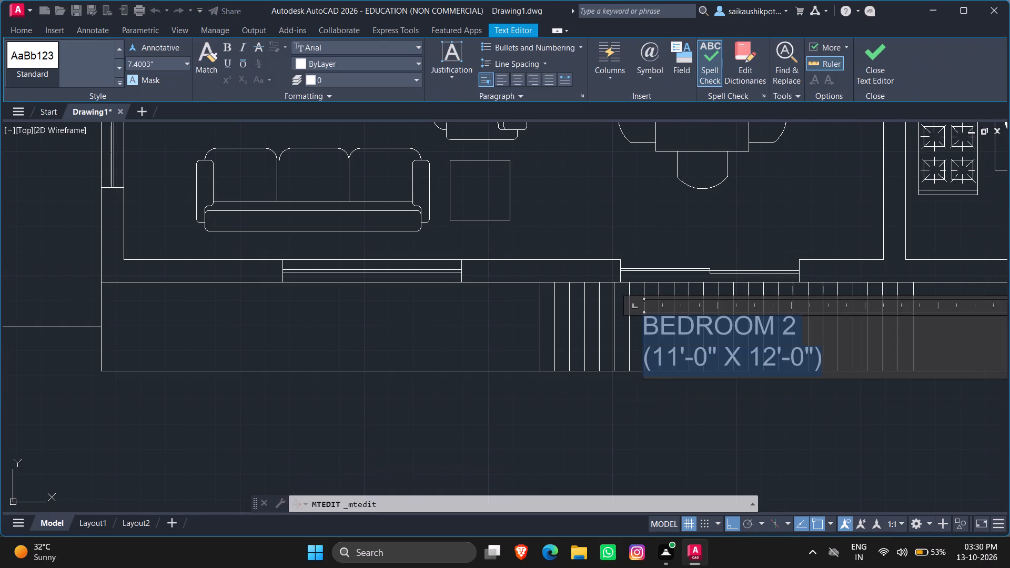
{"action": "key", "text": "BackSpace"}
{"action": "type", "text": "VEERANDAH"}
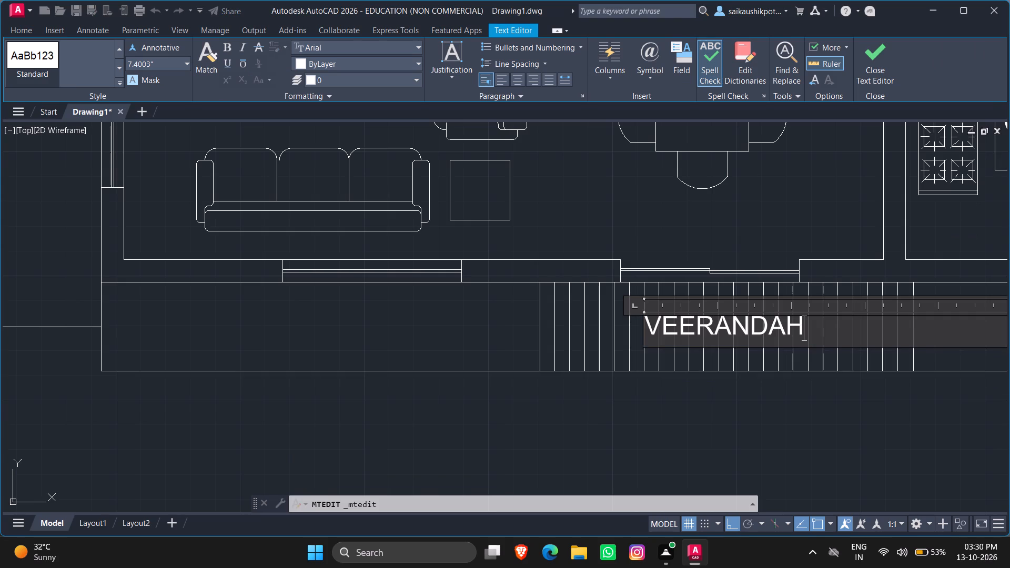
{"action": "key", "text": "Left"}
{"action": "key", "text": "Left"}
{"action": "key", "text": "Left"}
{"action": "key", "text": "Left"}
{"action": "key", "text": "Left"}
{"action": "key", "text": "Left"}
{"action": "key", "text": "BackSpace"}
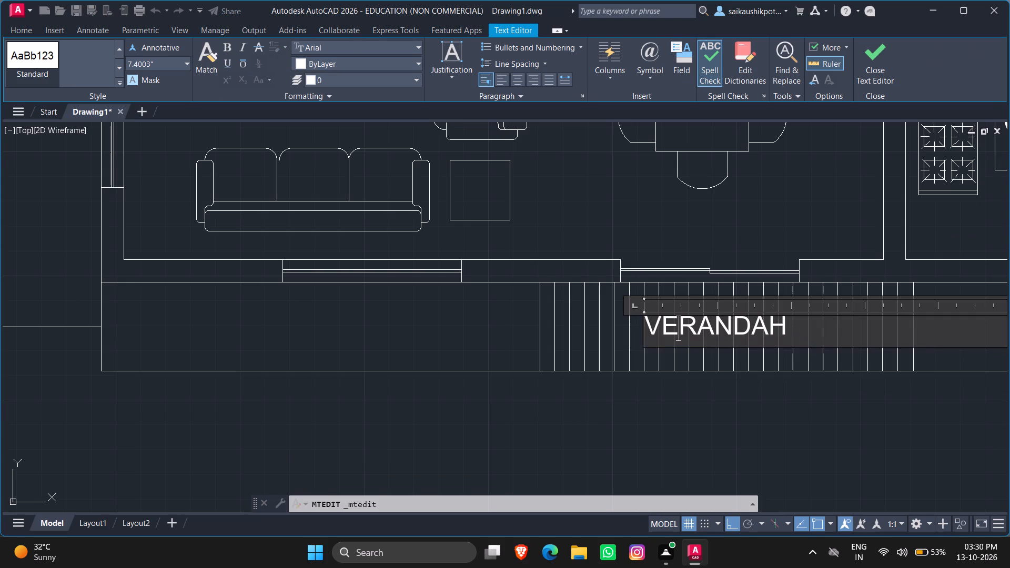
{"action": "key", "text": "Escape"}
{"action": "key", "text": "Return"}
Delete the DECK label from the planked side projection beside the Utility room.
{"action": "scroll", "coordinate": [480, 358], "scroll_direction": "down", "scroll_amount": 2}
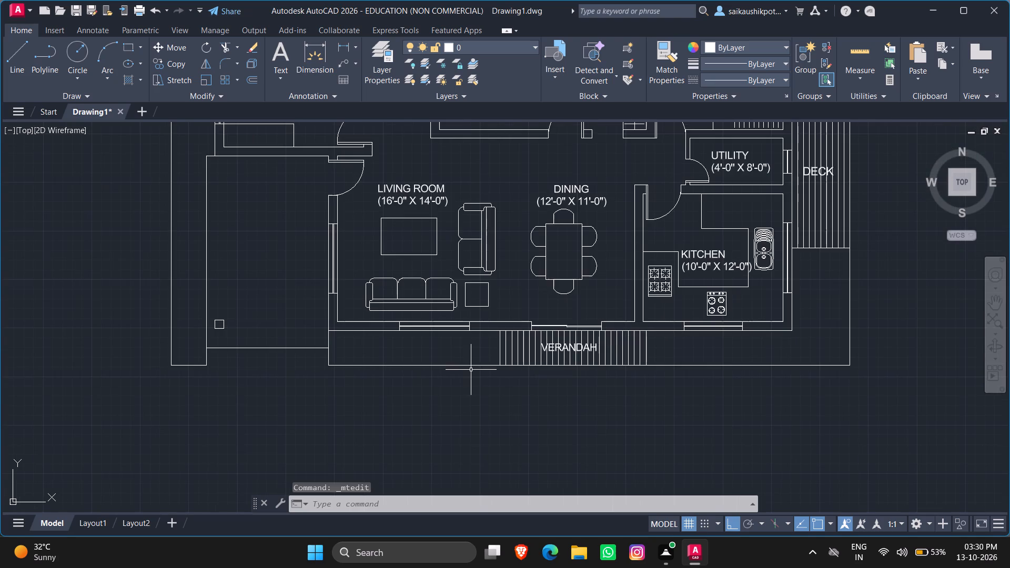
{"action": "scroll", "coordinate": [612, 350], "scroll_direction": "down", "scroll_amount": 1}
{"action": "scroll", "coordinate": [759, 228], "scroll_direction": "up", "scroll_amount": 4}
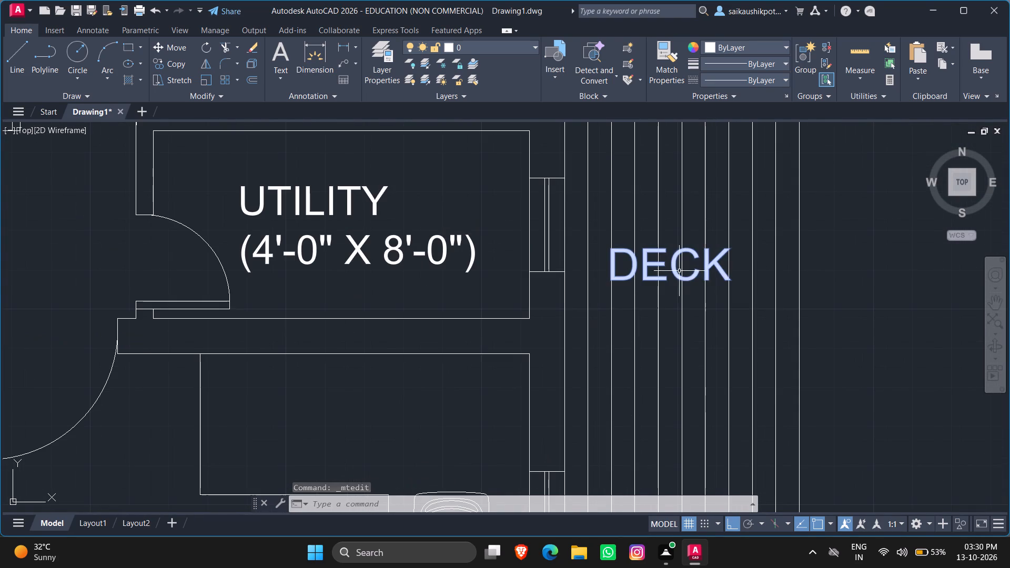
{"action": "scroll", "coordinate": [727, 253], "scroll_direction": "down", "scroll_amount": 3}
{"action": "left_click", "coordinate": [706, 258]}
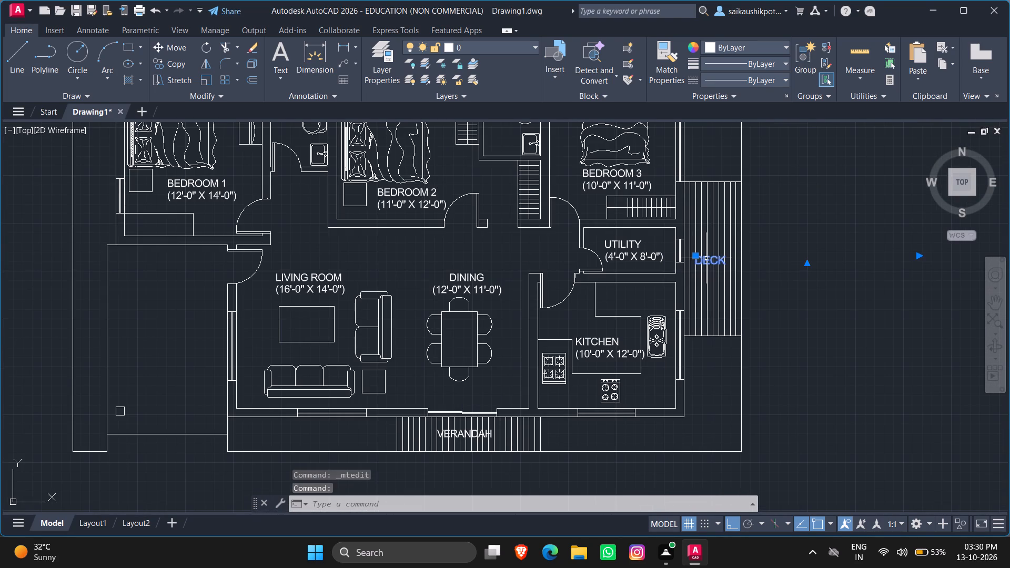
{"action": "key", "text": "Delete"}
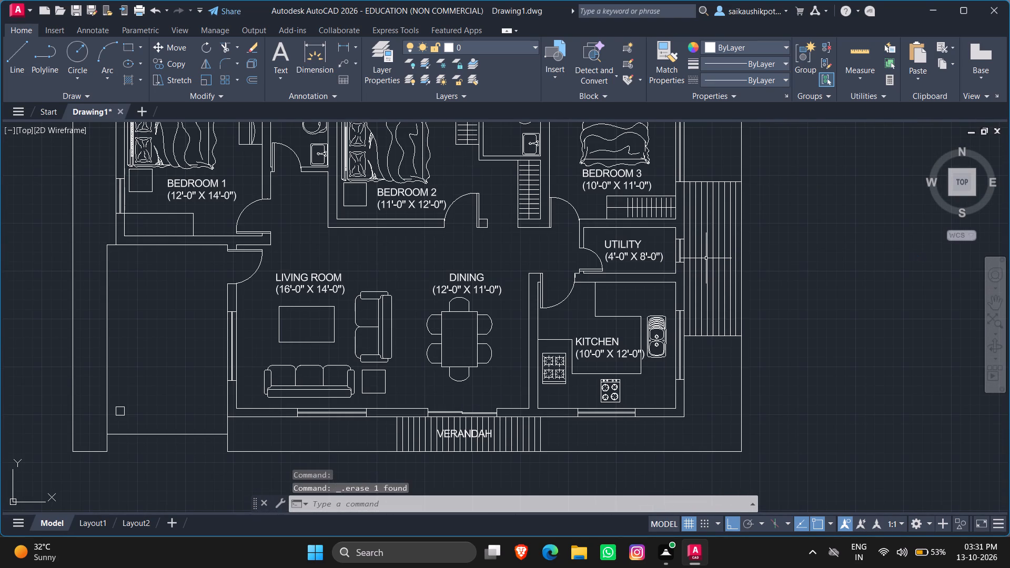
Paste a copy of the BEDROOM 2 label beside the Utility room and move it to the clear space outside the planked deck.
{"action": "key", "text": "ctrl+v"}
{"action": "left_click", "coordinate": [694, 261]}
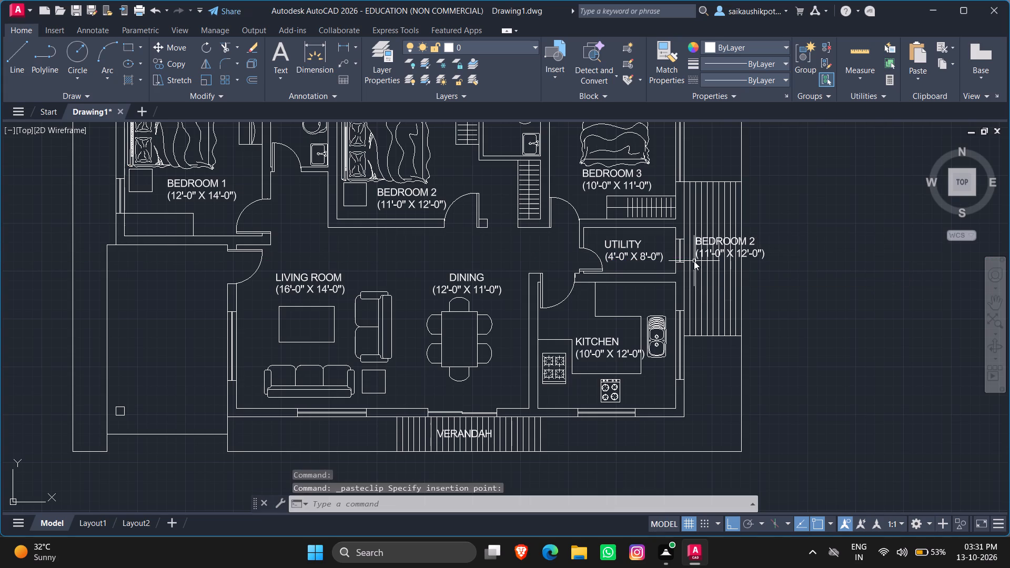
{"action": "left_click", "coordinate": [698, 240]}
{"action": "double_click", "coordinate": [698, 240]}
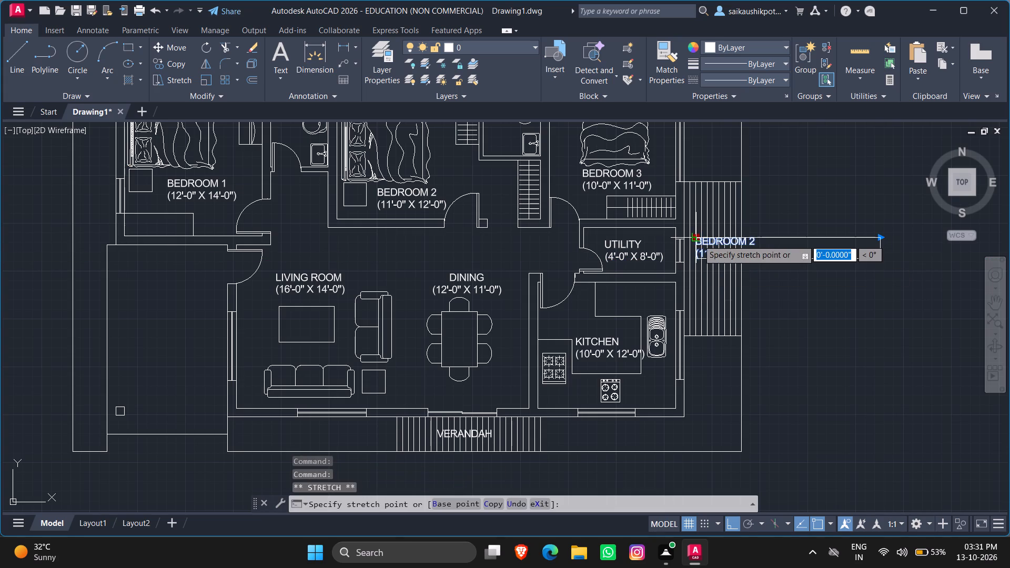
{"action": "left_click", "coordinate": [702, 249]}
{"action": "scroll", "coordinate": [709, 261], "scroll_direction": "up", "scroll_amount": 2}
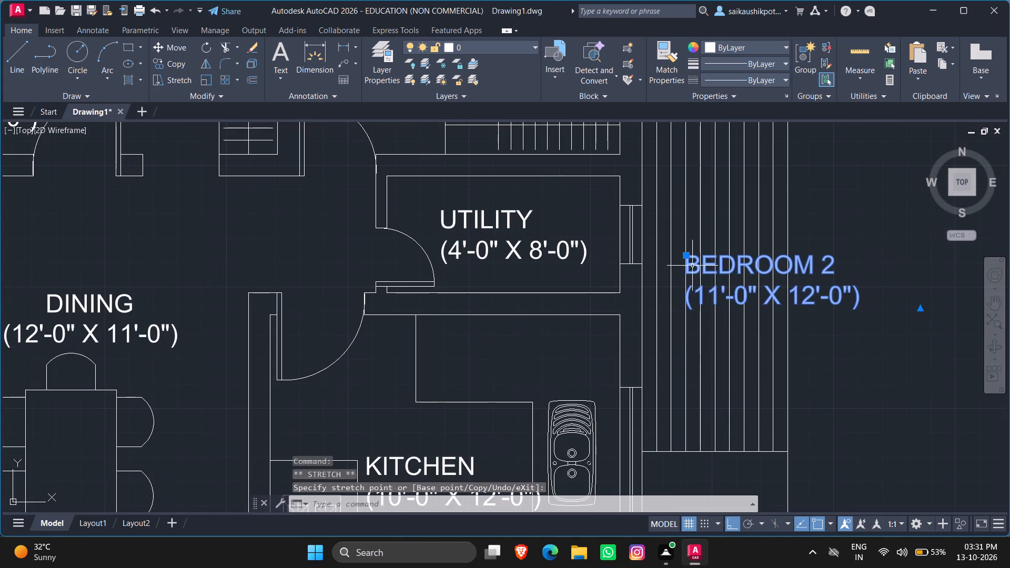
{"action": "left_click", "coordinate": [686, 257]}
{"action": "left_click", "coordinate": [685, 184]}
{"action": "scroll", "coordinate": [715, 281], "scroll_direction": "down", "scroll_amount": 1}
{"action": "key", "text": "Escape"}
{"action": "left_click", "coordinate": [751, 277]}
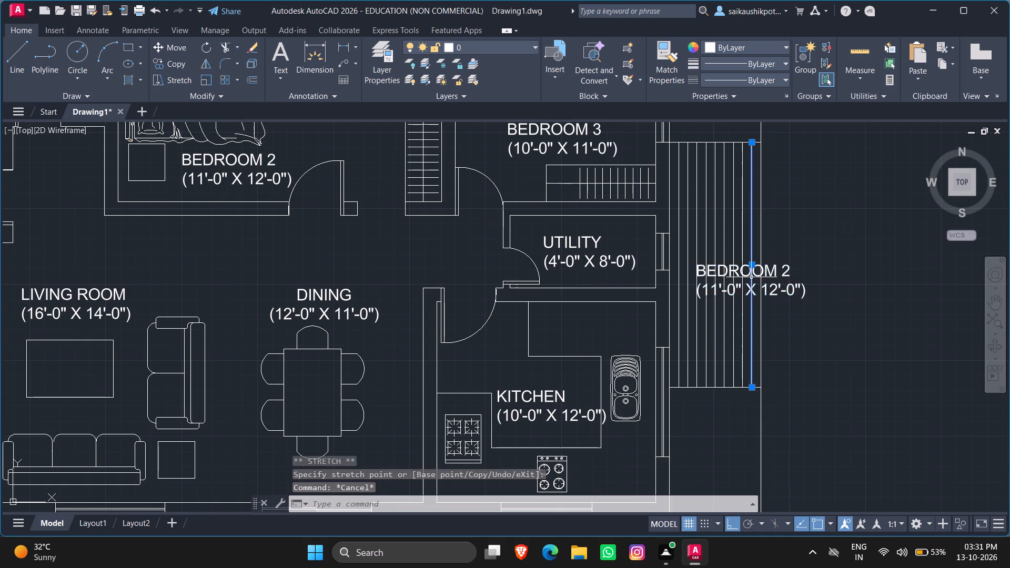
{"action": "left_click", "coordinate": [767, 275]}
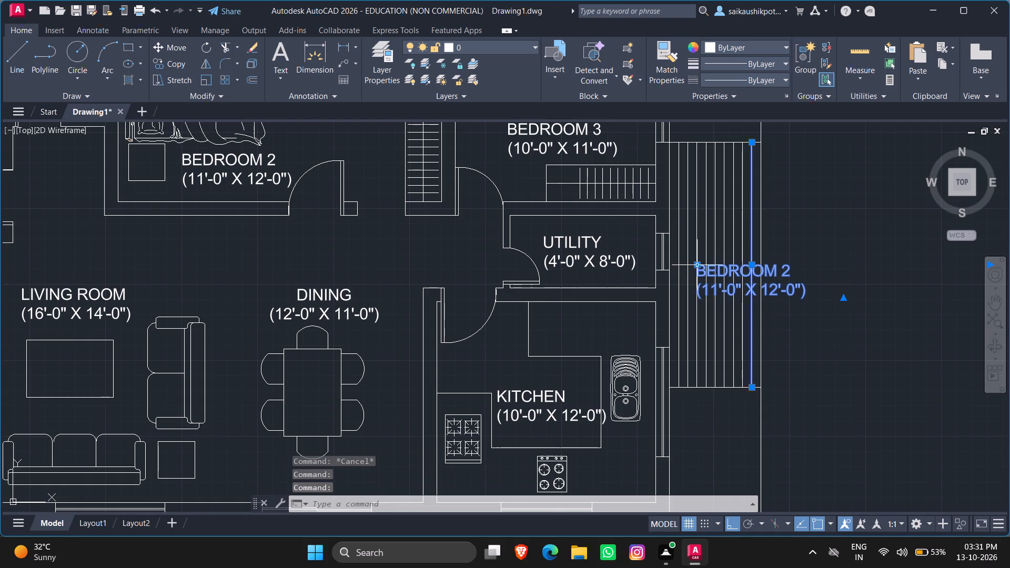
{"action": "left_click", "coordinate": [697, 266]}
{"action": "left_click", "coordinate": [821, 274]}
{"action": "key", "text": "Escape"}
{"action": "key", "text": "Escape"}
Replace the text of the pasted BEDROOM 2 label outside the deck with DECK.
{"action": "left_click", "coordinate": [841, 280]}
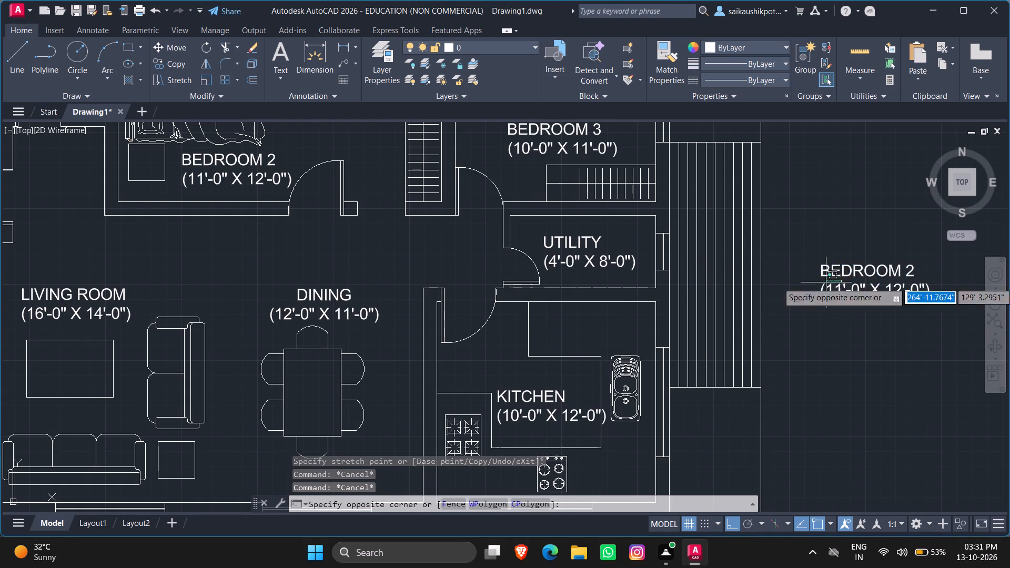
{"action": "left_click", "coordinate": [816, 282]}
{"action": "triple_click", "coordinate": [844, 279]}
{"action": "triple_click", "coordinate": [843, 272]}
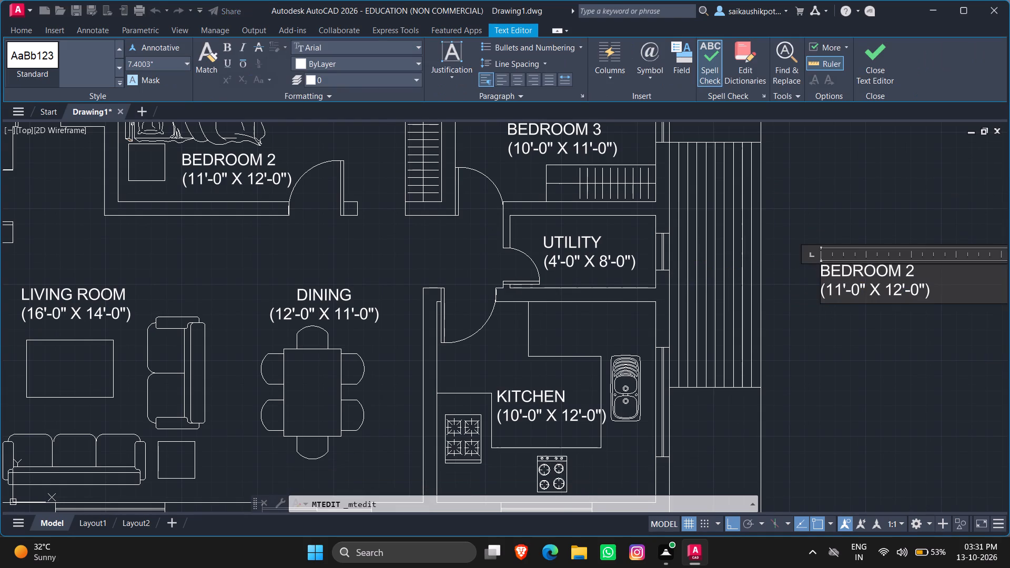
{"action": "key", "text": "ctrl+a"}
{"action": "key", "text": "BackSpace"}
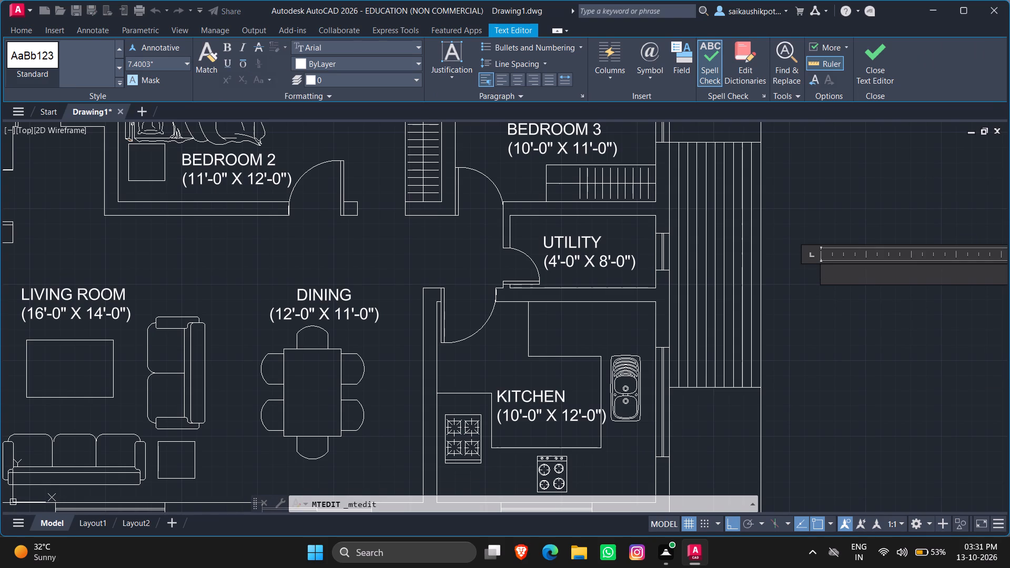
{"action": "type", "text": "DECK"}
{"action": "key", "text": "space"}
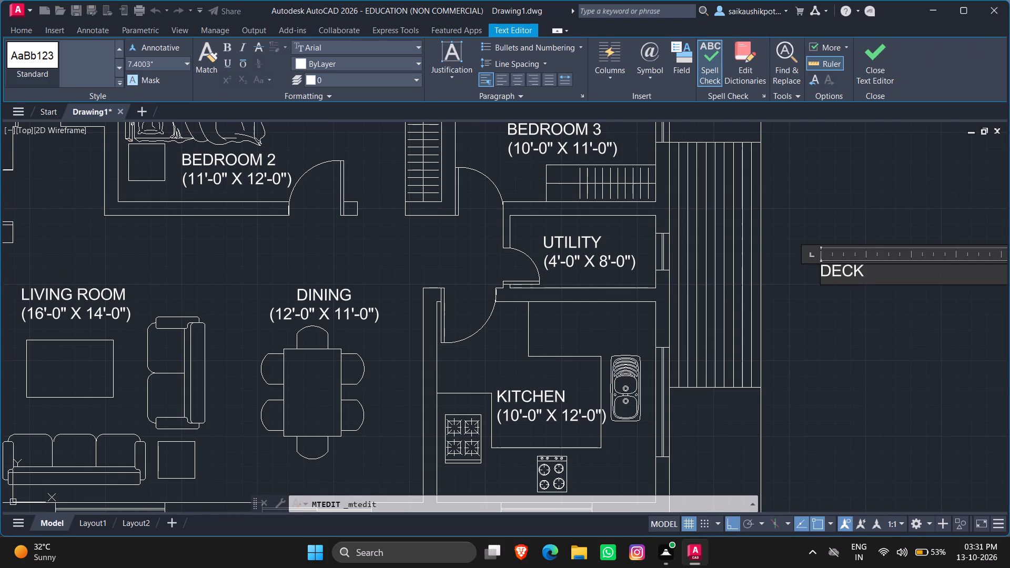
{"action": "key", "text": "Escape"}
{"action": "key", "text": "Return"}
Scale up the DECK label from a base point at its start, setting the size by eye.
{"action": "left_click", "coordinate": [832, 276]}
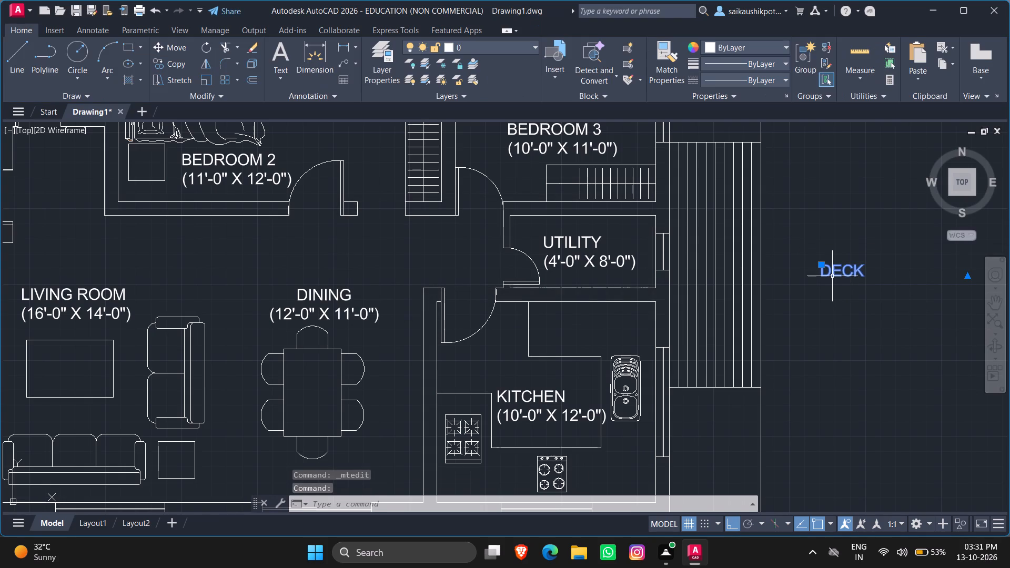
{"action": "type", "text": "SC"}
{"action": "key", "text": "shift+Return"}
{"action": "left_click", "coordinate": [824, 271]}
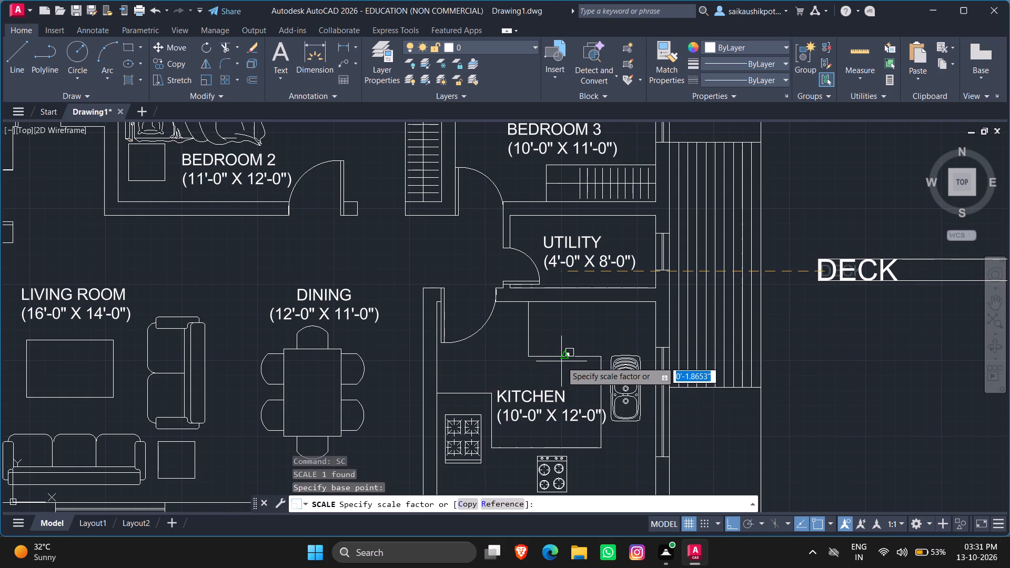
{"action": "left_click", "coordinate": [591, 340]}
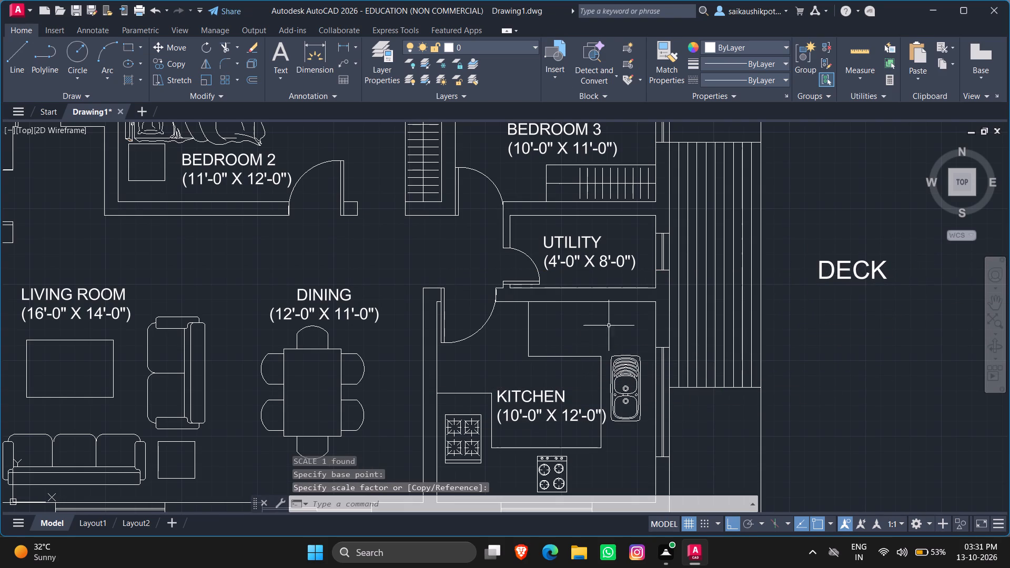
Move the enlarged DECK label onto the planked side projection beside the Utility room, fitting it across the plank lines.
{"action": "scroll", "coordinate": [873, 264], "scroll_direction": "up", "scroll_amount": 2}
{"action": "left_click", "coordinate": [848, 273]}
{"action": "left_click", "coordinate": [797, 304]}
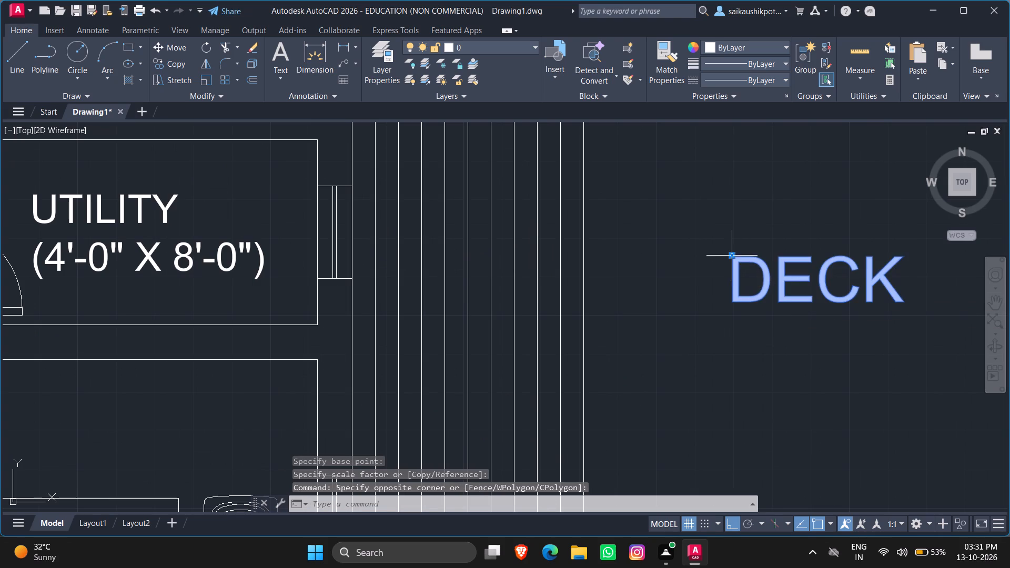
{"action": "left_click", "coordinate": [731, 256]}
{"action": "left_click", "coordinate": [419, 247]}
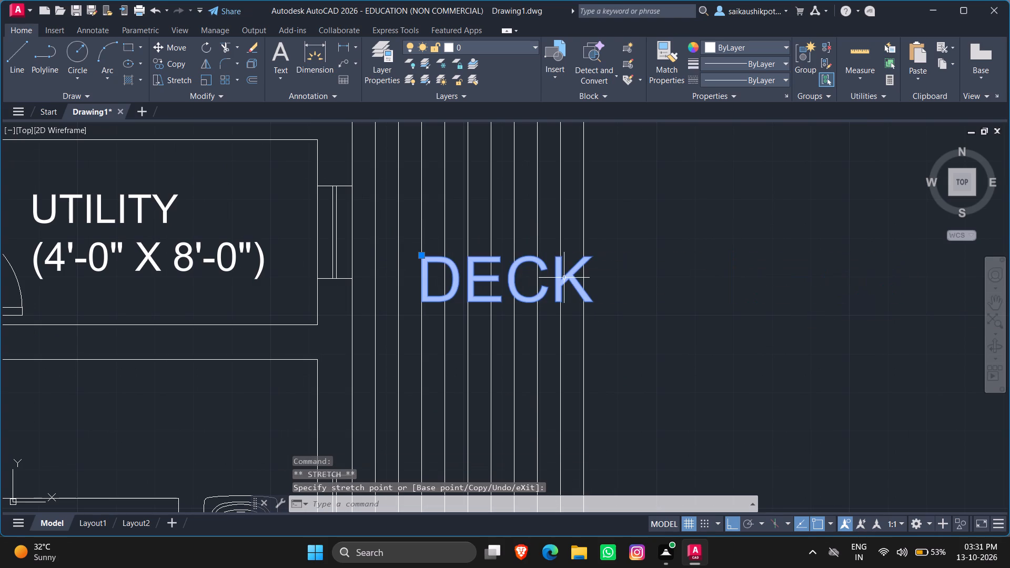
{"action": "left_click", "coordinate": [421, 257]}
{"action": "left_click", "coordinate": [399, 252]}
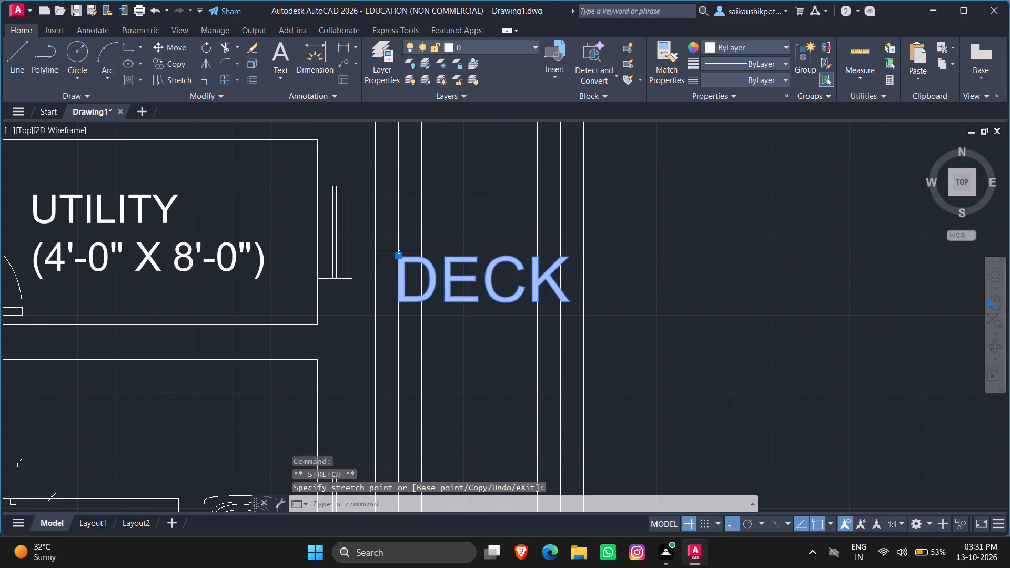
{"action": "key", "text": "Escape"}
{"action": "key", "text": "Escape"}
Paste a copy of the BEDROOM 2 label into the empty outdoor bay beside the Living Room window wall.
{"action": "scroll", "coordinate": [682, 302], "scroll_direction": "down", "scroll_amount": 4}
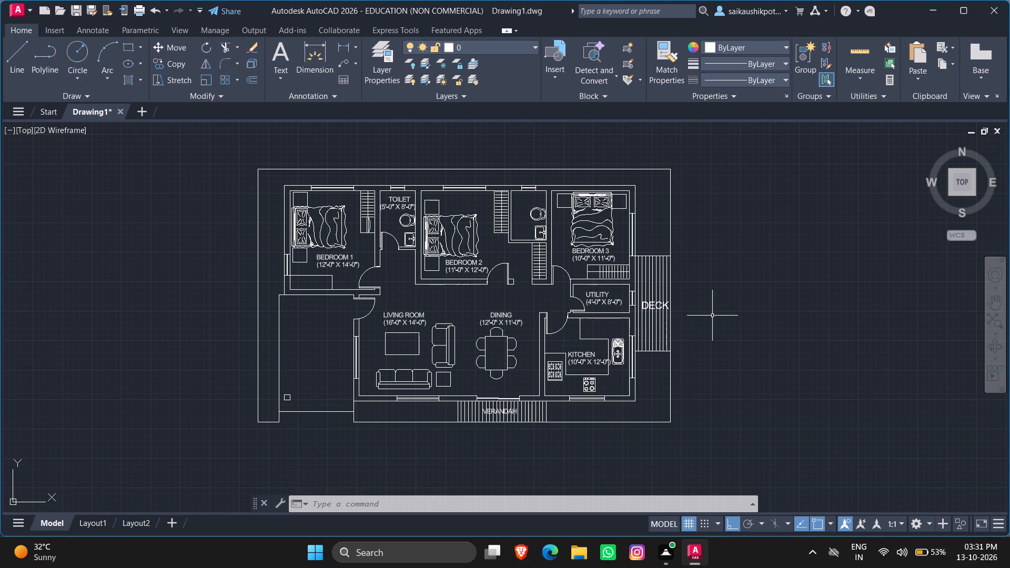
{"action": "scroll", "coordinate": [439, 393], "scroll_direction": "down", "scroll_amount": 1}
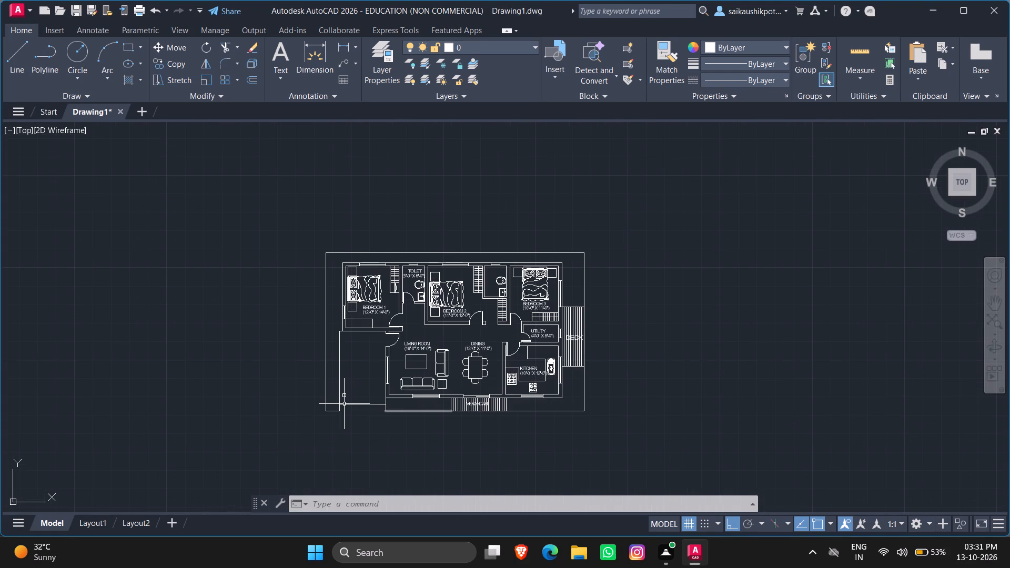
{"action": "key", "text": "ctrl+v"}
{"action": "scroll", "coordinate": [338, 380], "scroll_direction": "up", "scroll_amount": 4}
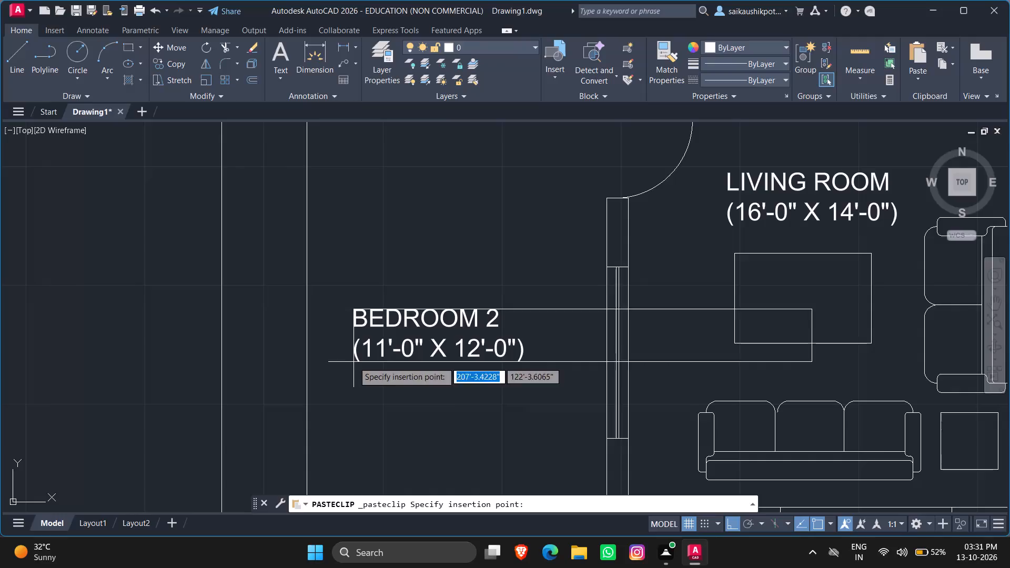
{"action": "left_click", "coordinate": [373, 372]}
Replace the whole text of the label pasted beside the Living Room with CAR PORCH.
{"action": "double_click", "coordinate": [390, 327]}
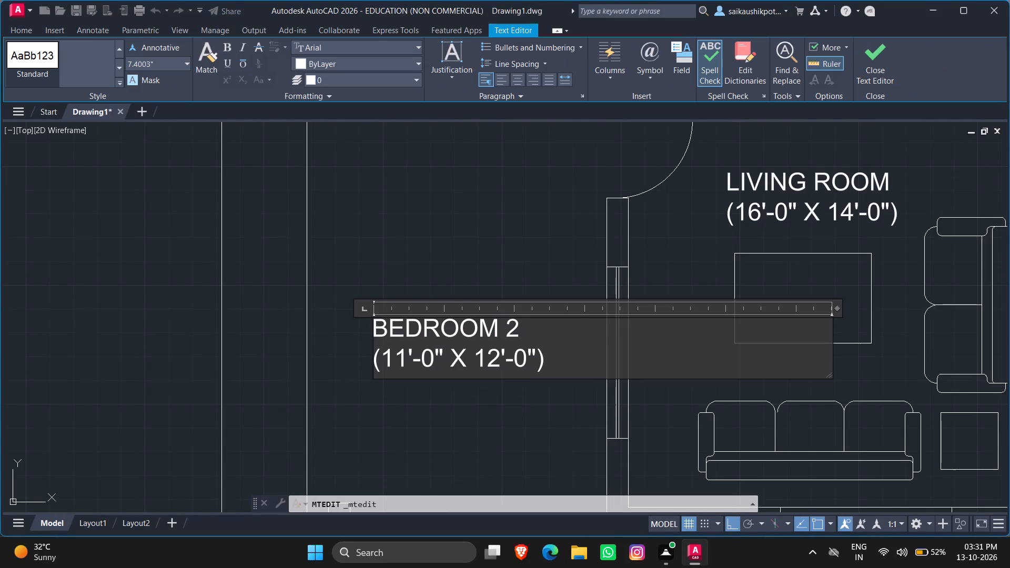
{"action": "left_click_drag", "start_coordinate": [543, 333], "coordinate": [511, 332]}
{"action": "middle_click", "coordinate": [511, 332]}
{"action": "left_click_drag", "start_coordinate": [509, 332], "coordinate": [344, 333]}
{"action": "key", "text": "BackSpace"}
{"action": "key", "text": "BackSpace"}
{"action": "key", "text": "BackSpace"}
{"action": "key", "text": "BackSpace"}
{"action": "key", "text": "BackSpace"}
{"action": "key", "text": "BackSpace"}
{"action": "key", "text": "BackSpace"}
{"action": "key", "text": "BackSpace"}
{"action": "key", "text": "BackSpace"}
{"action": "key", "text": "BackSpace"}
{"action": "key", "text": "BackSpace"}
{"action": "key", "text": "BackSpace"}
{"action": "key", "text": "BackSpace"}
{"action": "key", "text": "BackSpace"}
{"action": "key", "text": "BackSpace"}
{"action": "key", "text": "BackSpace"}
{"action": "key", "text": "BackSpace"}
{"action": "key", "text": "BackSpace"}
{"action": "key", "text": "BackSpace"}
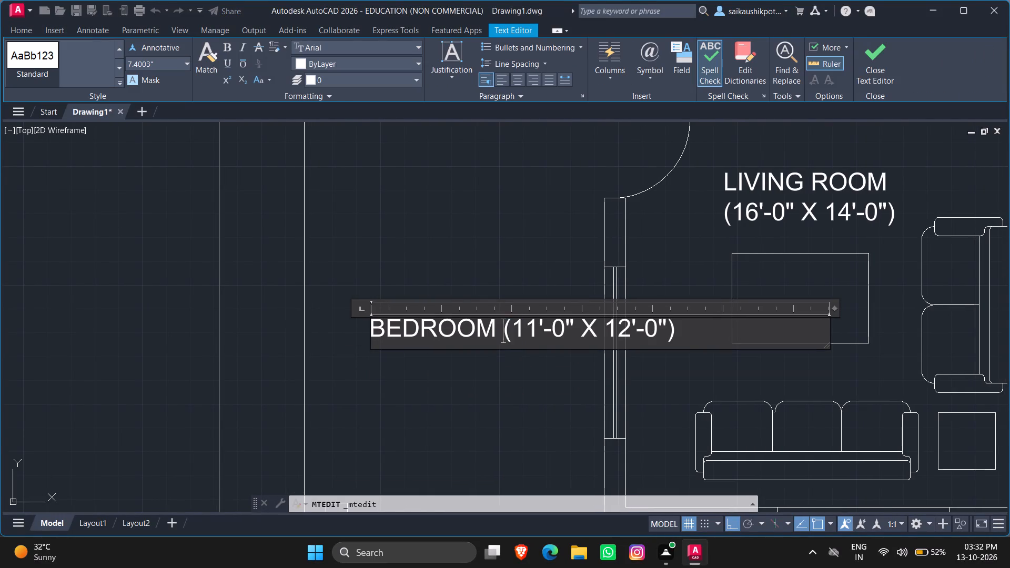
{"action": "key", "text": "ctrl+a"}
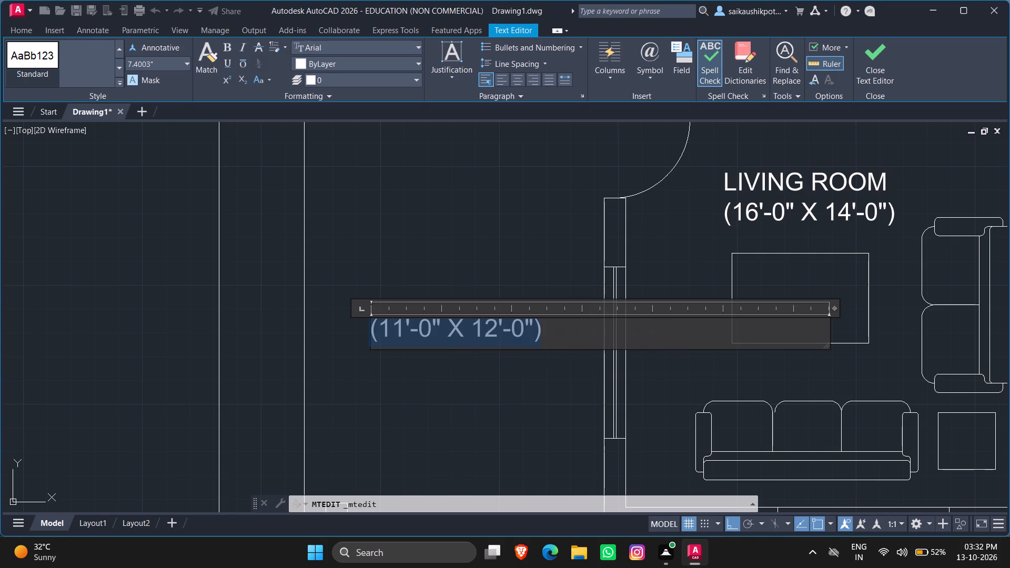
{"action": "key", "text": "BackSpace"}
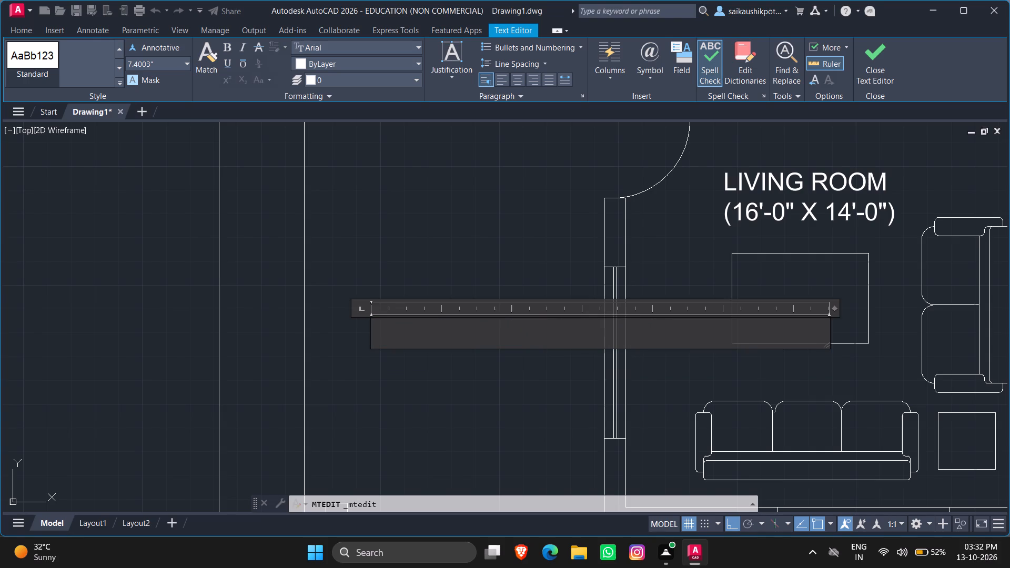
{"action": "type", "text": "CAR"}
{"action": "key", "text": "space"}
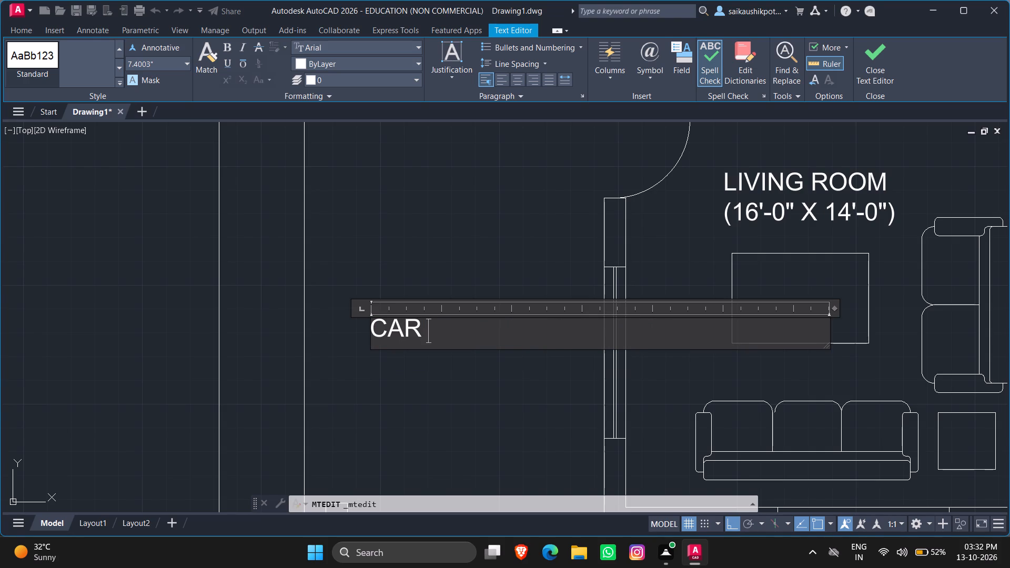
{"action": "type", "text": "POR"}
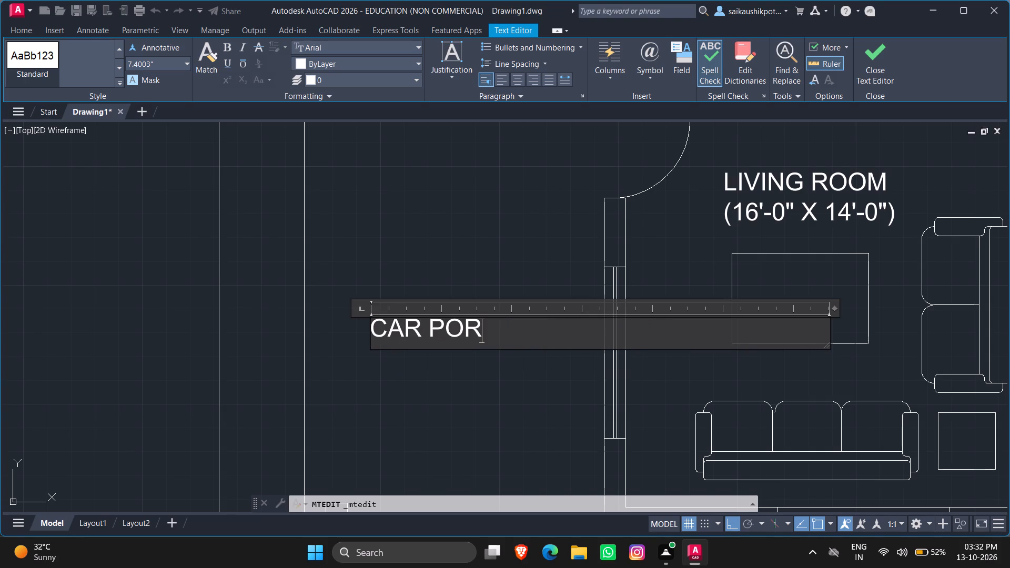
{"action": "type", "text": "CH"}
Add the second line (12'-0" X 18'-0" under CAR PORCH and finish editing the label.
{"action": "key", "text": "Return"}
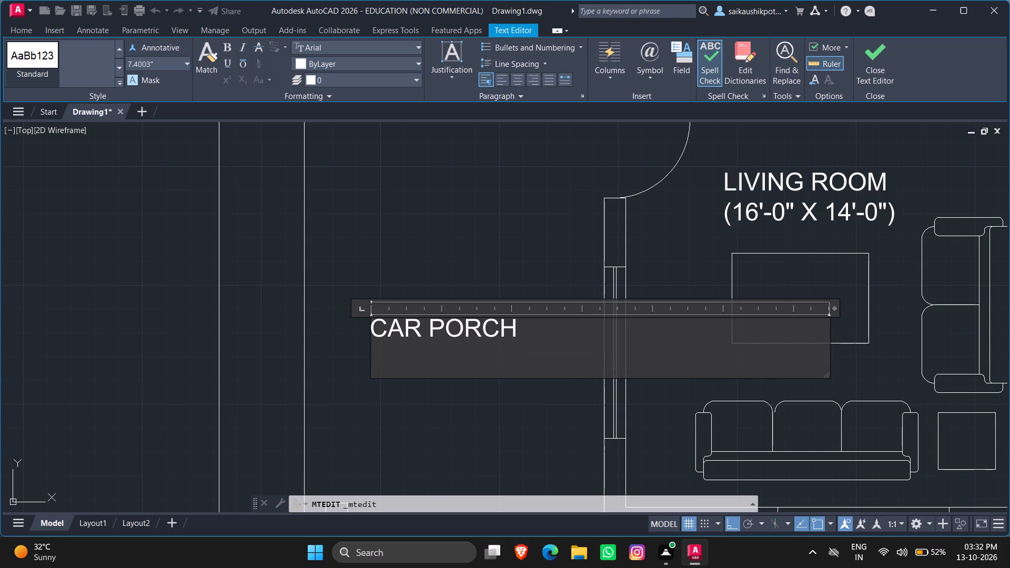
{"action": "type", "text": "(12"}
{"action": "type", "text": "'-0"}
{"action": "key", "text": "shift+quotedbl"}
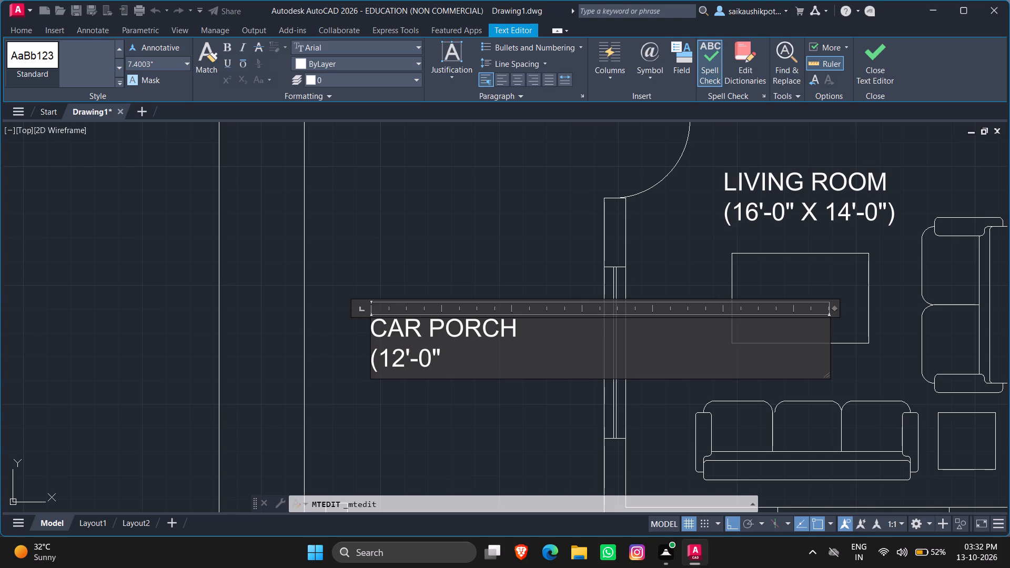
{"action": "key", "text": "space"}
{"action": "type", "text": "X"}
{"action": "key", "text": "space"}
{"action": "key", "text": "1"}
{"action": "type", "text": "8'"}
{"action": "key", "text": "minus"}
{"action": "key", "text": "0"}
{"action": "key", "text": "shift+quotedbl"}
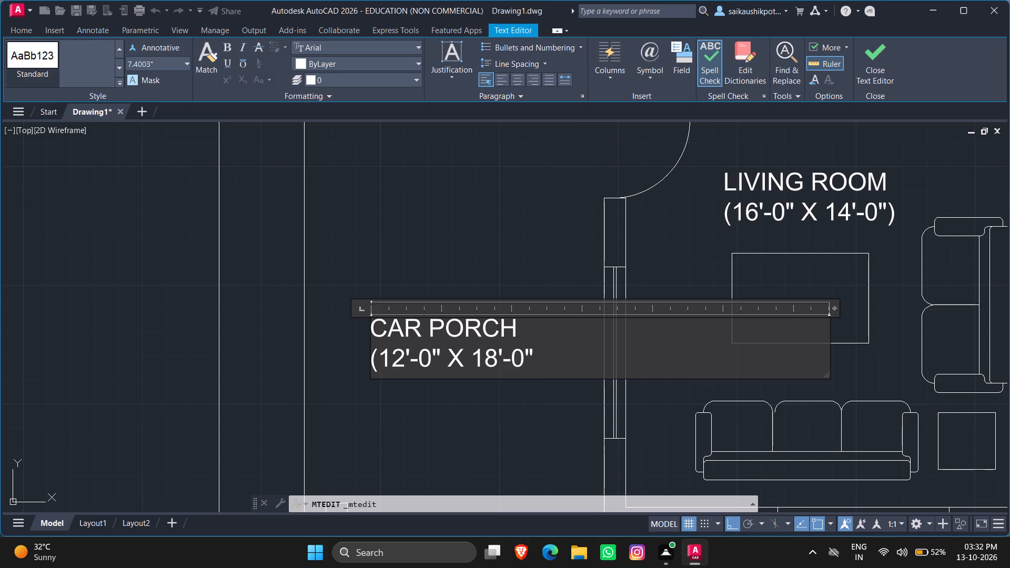
{"action": "key", "text": "Escape"}
{"action": "key", "text": "Return"}
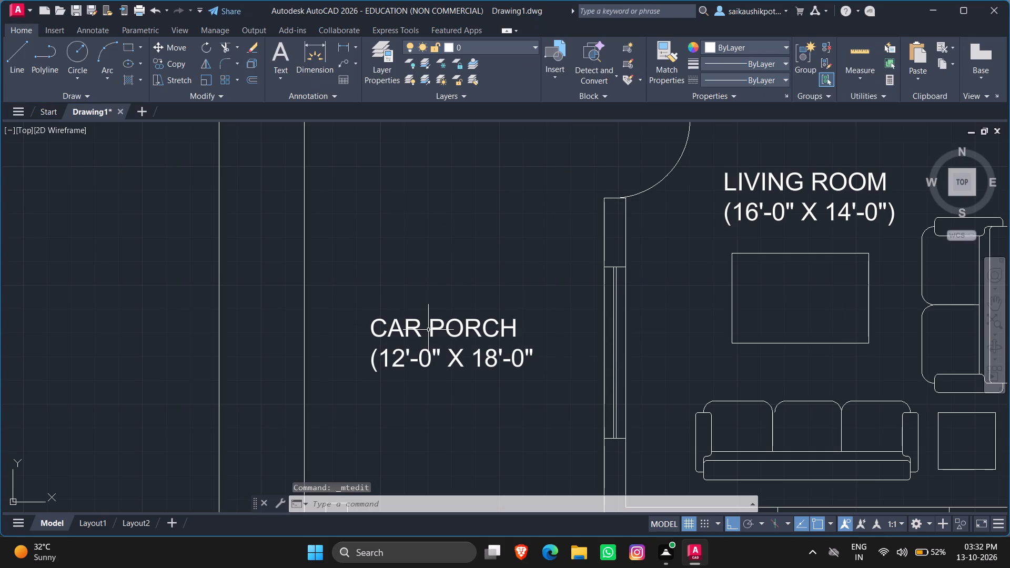
{"action": "key", "text": "Return"}
{"action": "key", "text": "Return"}
{"action": "scroll", "coordinate": [428, 330], "scroll_direction": "up", "scroll_amount": 1}
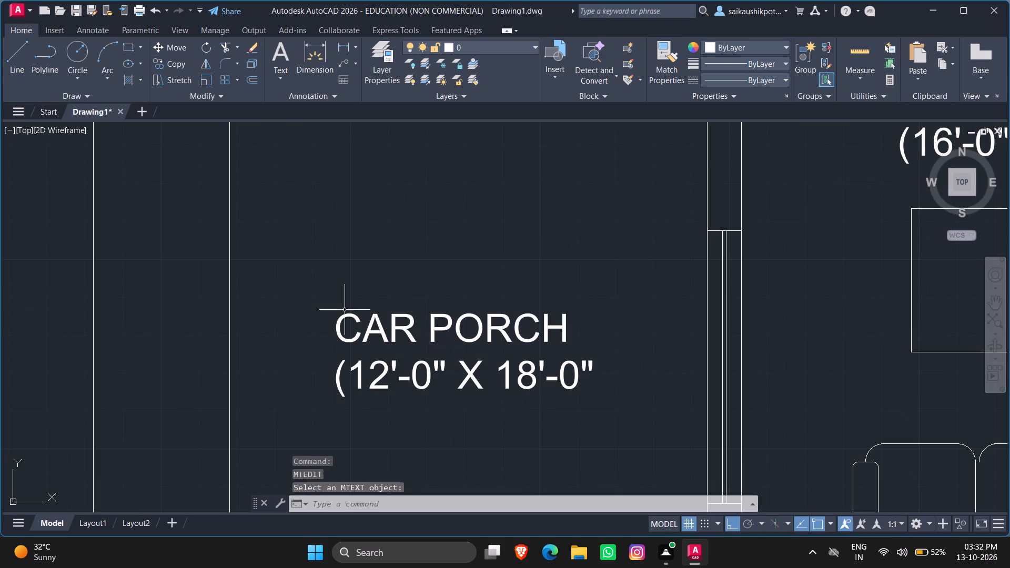
Add the missing closing parenthesis after 18'-0" in the CAR PORCH label and finish editing it.
{"action": "double_click", "coordinate": [442, 328]}
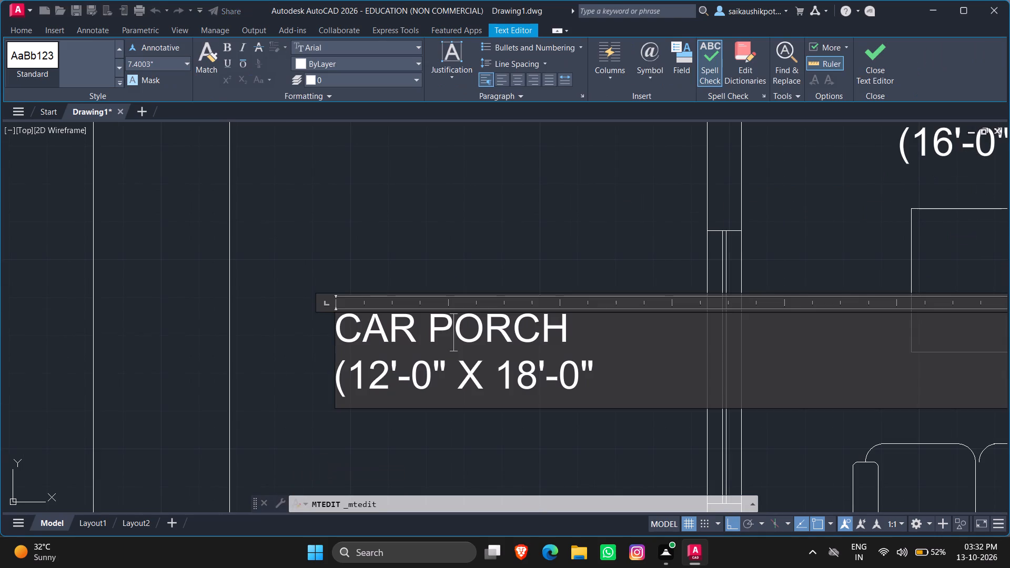
{"action": "left_click", "coordinate": [607, 378]}
{"action": "key", "text": "shift+parenright"}
{"action": "key", "text": "shift+Escape"}
{"action": "key", "text": "Return"}
Load the ACAD_ISO04W100 (ISO long-dash dot) linetype from acadiso.lin and make it the current linetype.
{"action": "scroll", "coordinate": [605, 378], "scroll_direction": "up", "scroll_amount": 1}
{"action": "scroll", "coordinate": [605, 377], "scroll_direction": "down", "scroll_amount": 3}
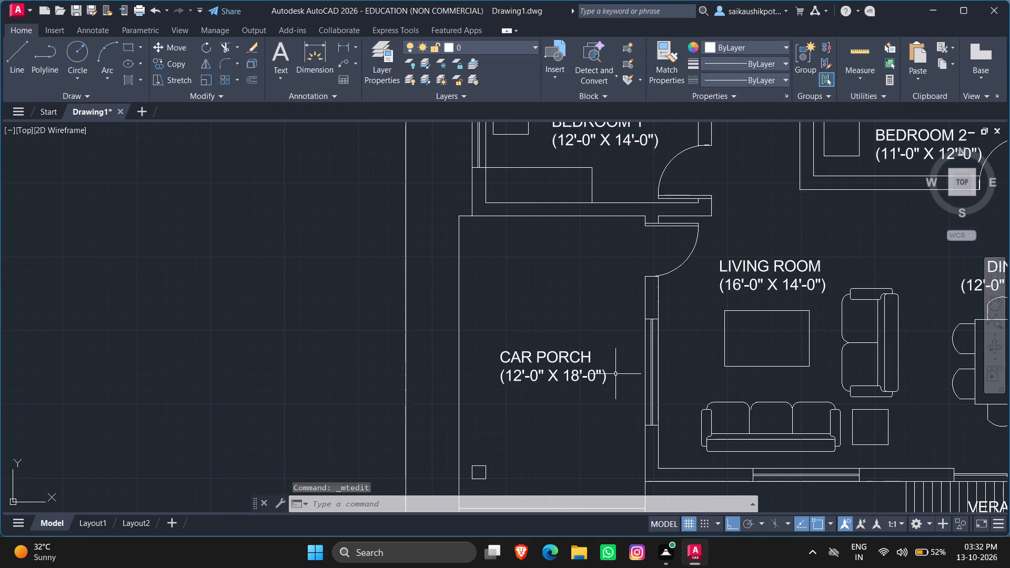
{"action": "scroll", "coordinate": [619, 357], "scroll_direction": "down", "scroll_amount": 1}
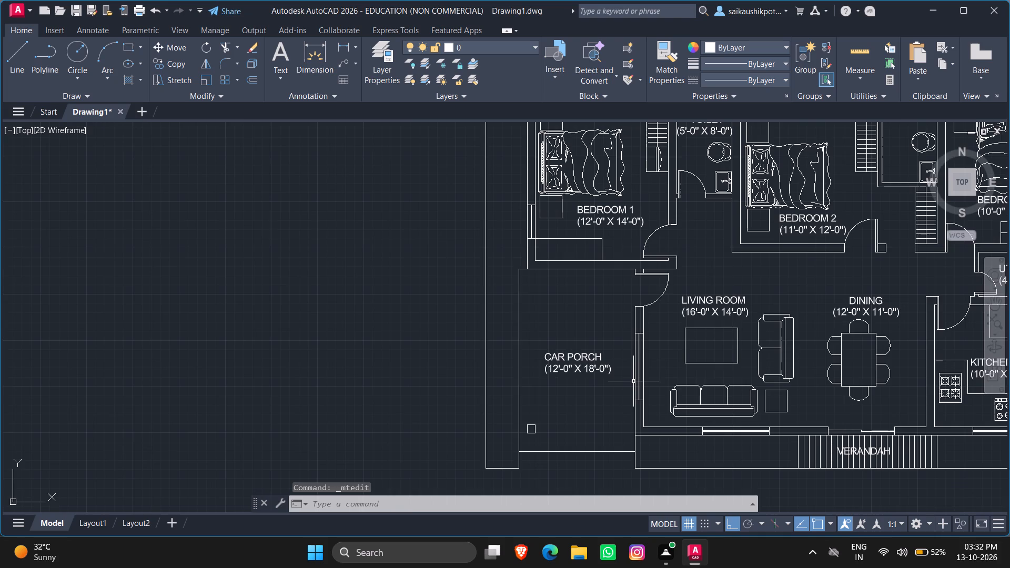
{"action": "scroll", "coordinate": [630, 381], "scroll_direction": "down", "scroll_amount": 3}
{"action": "scroll", "coordinate": [578, 363], "scroll_direction": "up", "scroll_amount": 1}
{"action": "scroll", "coordinate": [588, 410], "scroll_direction": "up", "scroll_amount": 2}
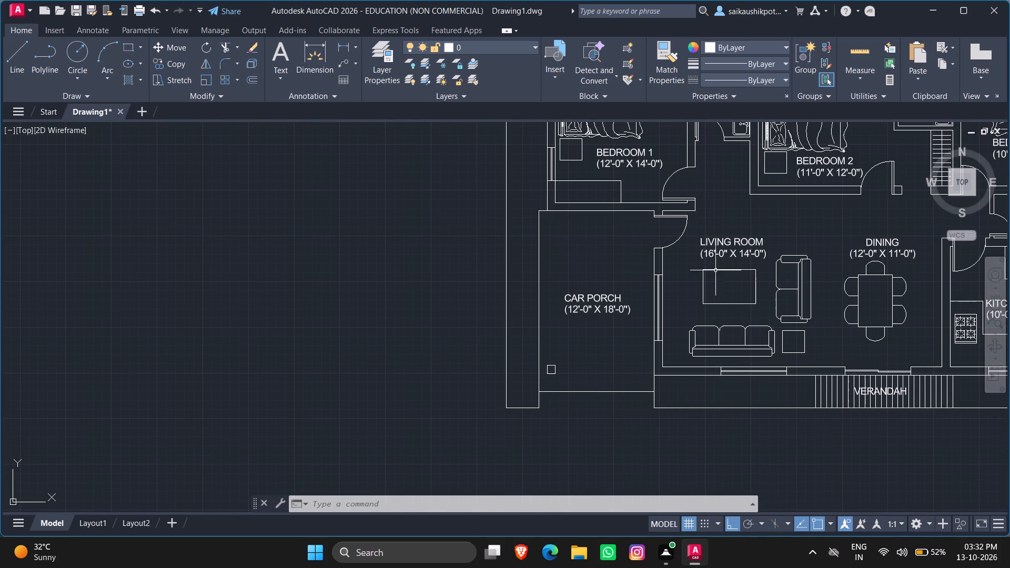
{"action": "left_click", "coordinate": [759, 82]}
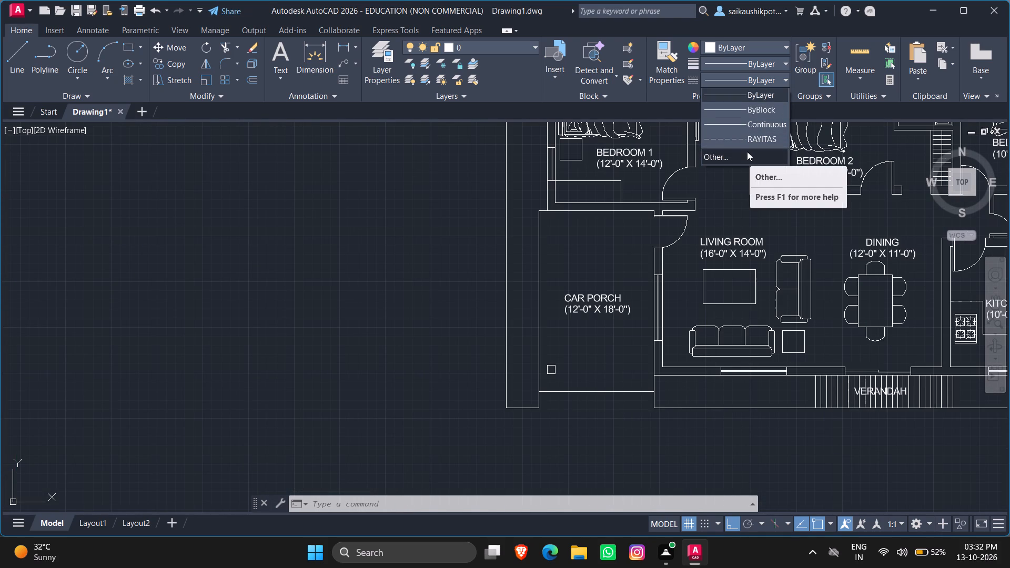
{"action": "left_click", "coordinate": [729, 151]}
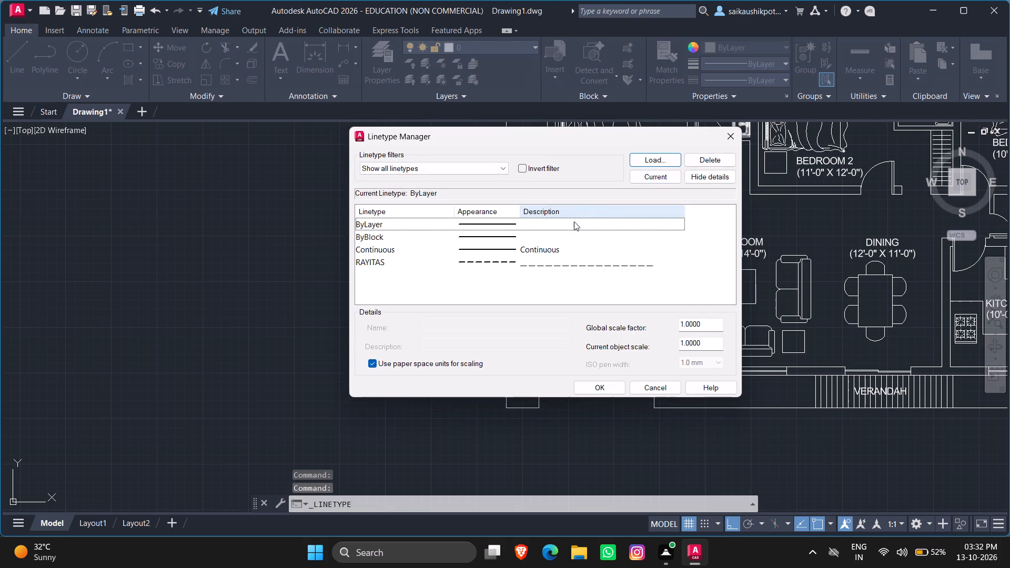
{"action": "left_click", "coordinate": [634, 164]}
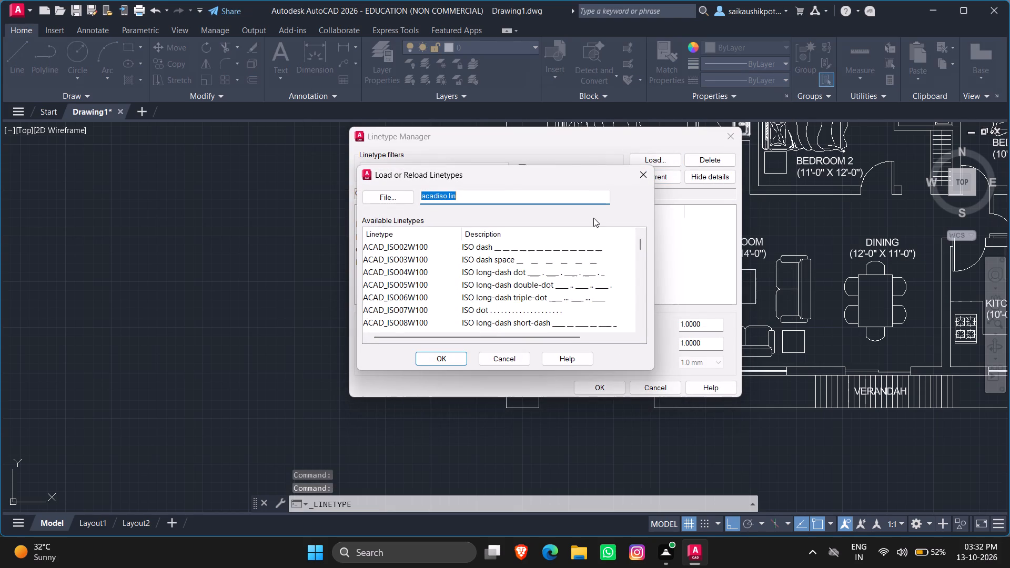
{"action": "left_click", "coordinate": [565, 272]}
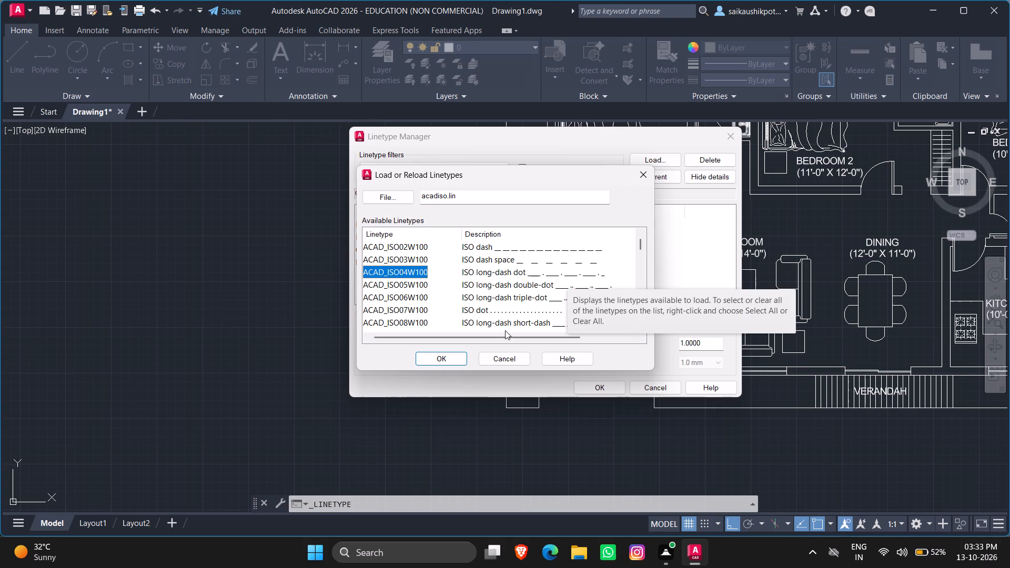
{"action": "scroll", "coordinate": [541, 271], "scroll_direction": "down", "scroll_amount": 1}
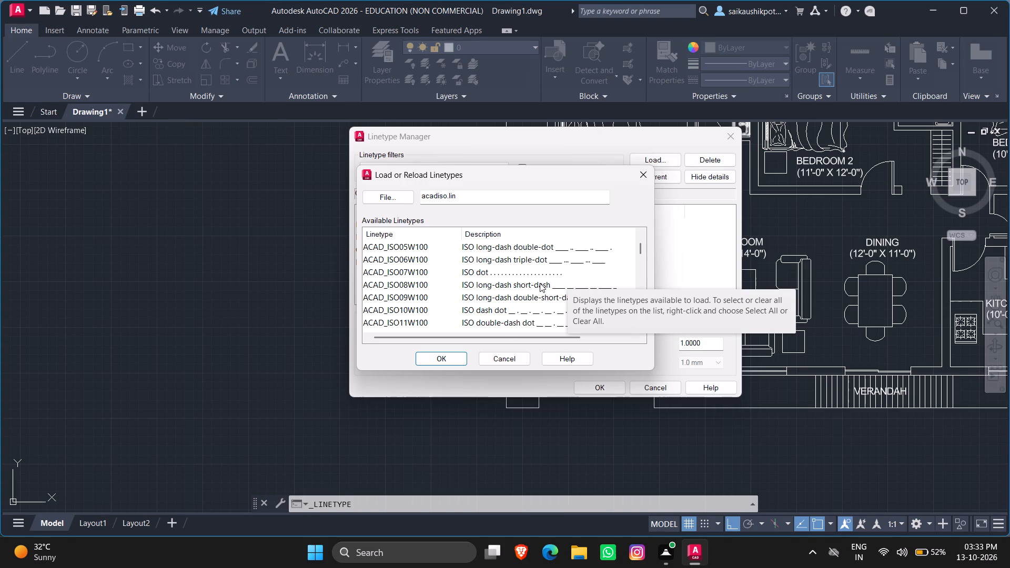
{"action": "scroll", "coordinate": [540, 283], "scroll_direction": "up", "scroll_amount": 1}
{"action": "scroll", "coordinate": [540, 283], "scroll_direction": "down", "scroll_amount": 2}
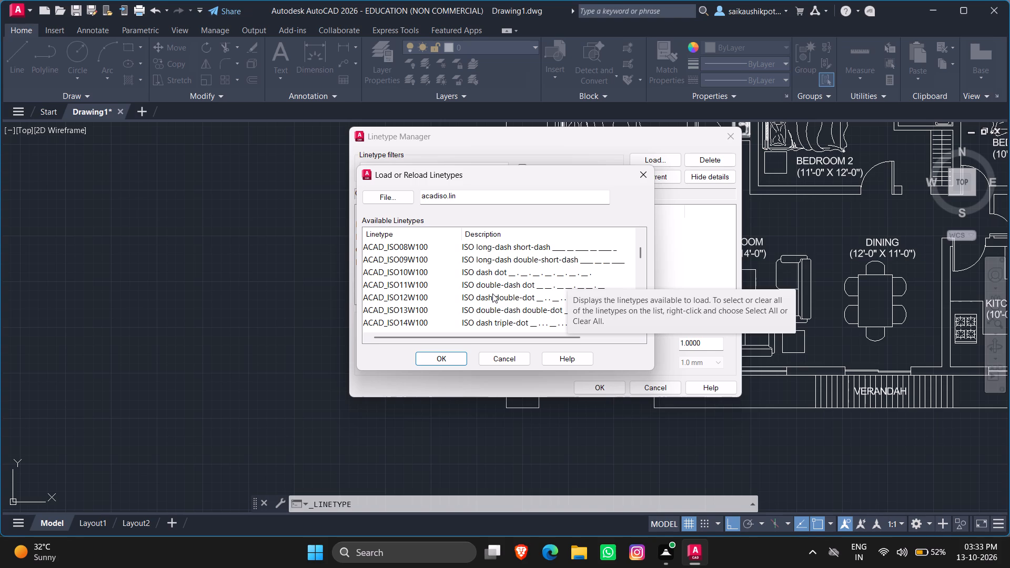
{"action": "scroll", "coordinate": [548, 274], "scroll_direction": "up", "scroll_amount": 1}
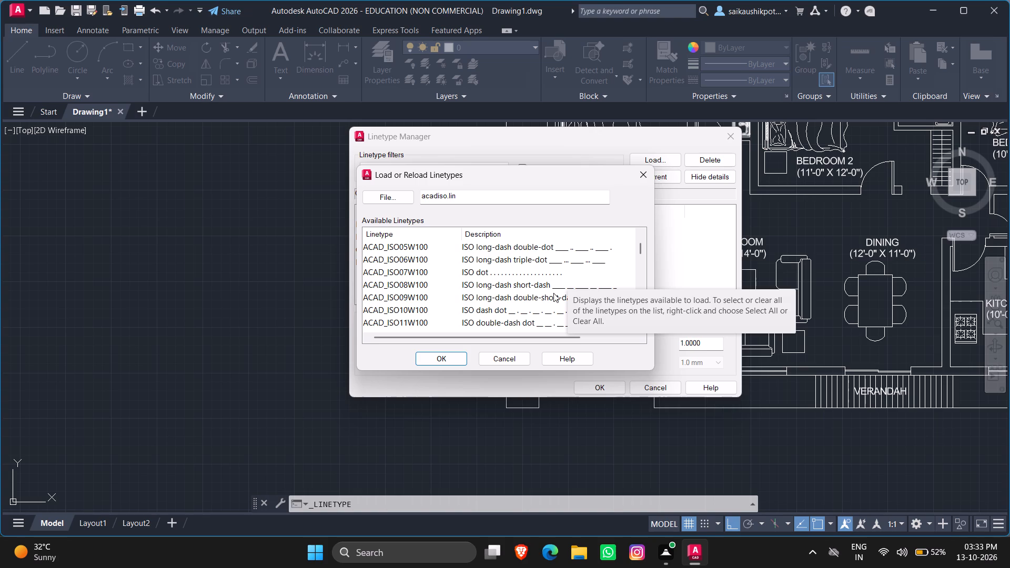
{"action": "scroll", "coordinate": [573, 263], "scroll_direction": "down", "scroll_amount": 4}
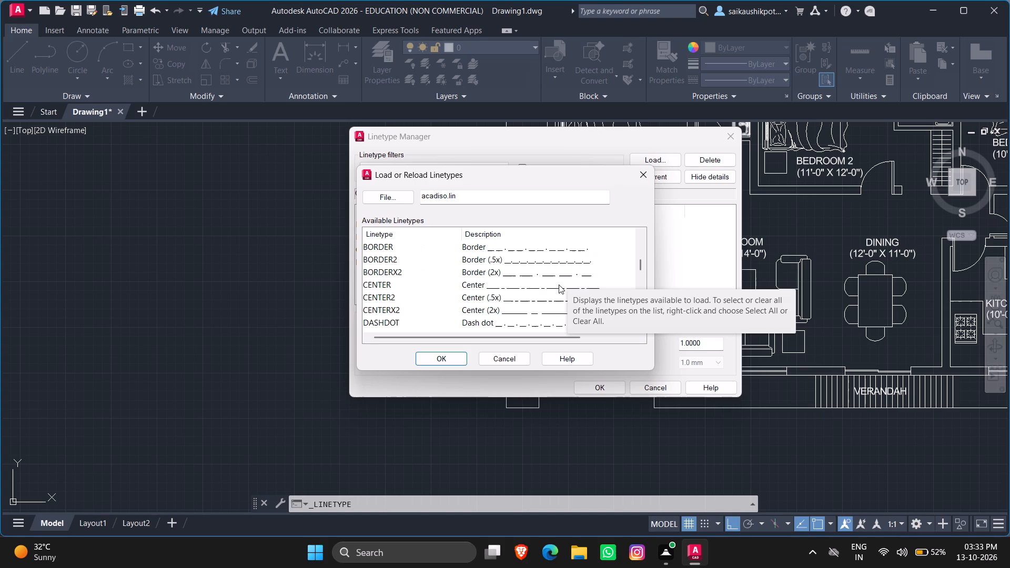
{"action": "scroll", "coordinate": [555, 288], "scroll_direction": "down", "scroll_amount": 1}
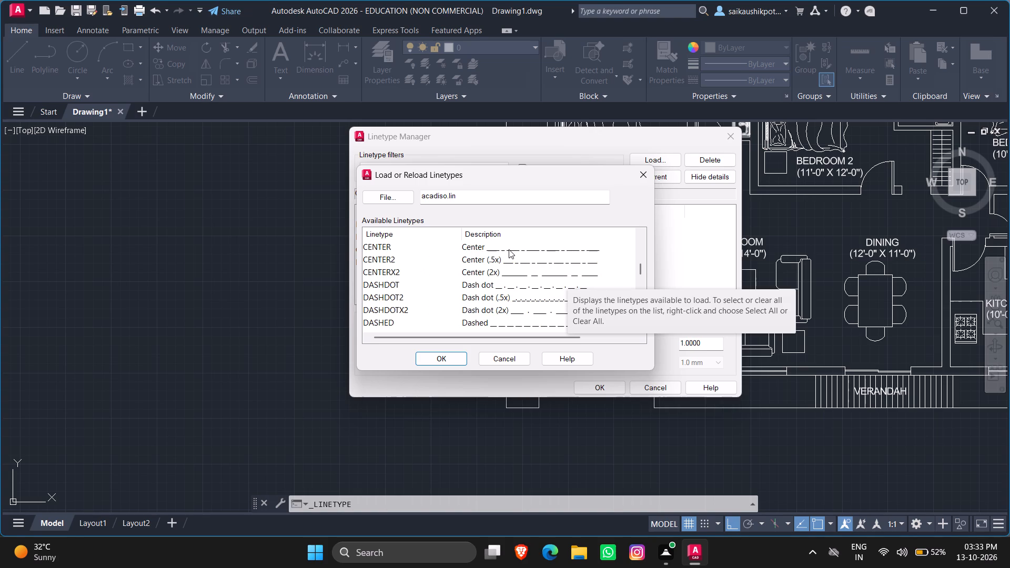
{"action": "scroll", "coordinate": [513, 267], "scroll_direction": "up", "scroll_amount": 1}
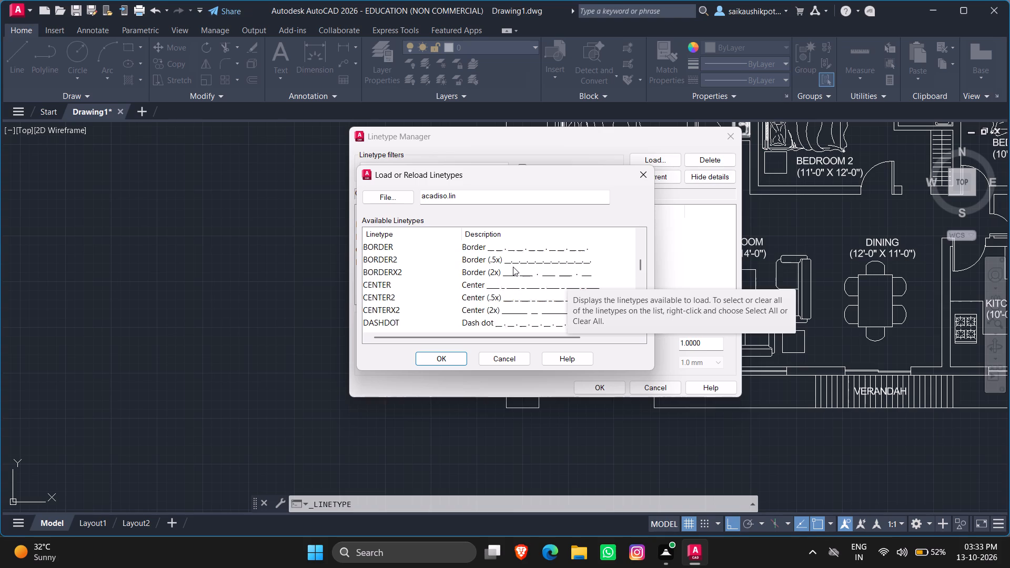
{"action": "scroll", "coordinate": [513, 267], "scroll_direction": "up", "scroll_amount": 7}
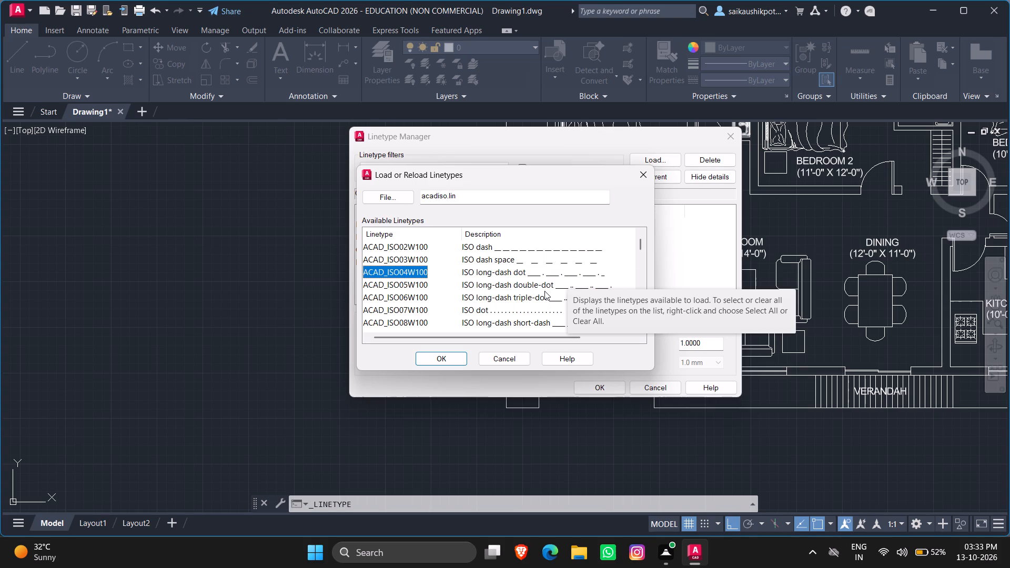
{"action": "left_click", "coordinate": [534, 275]}
{"action": "double_click", "coordinate": [543, 275]}
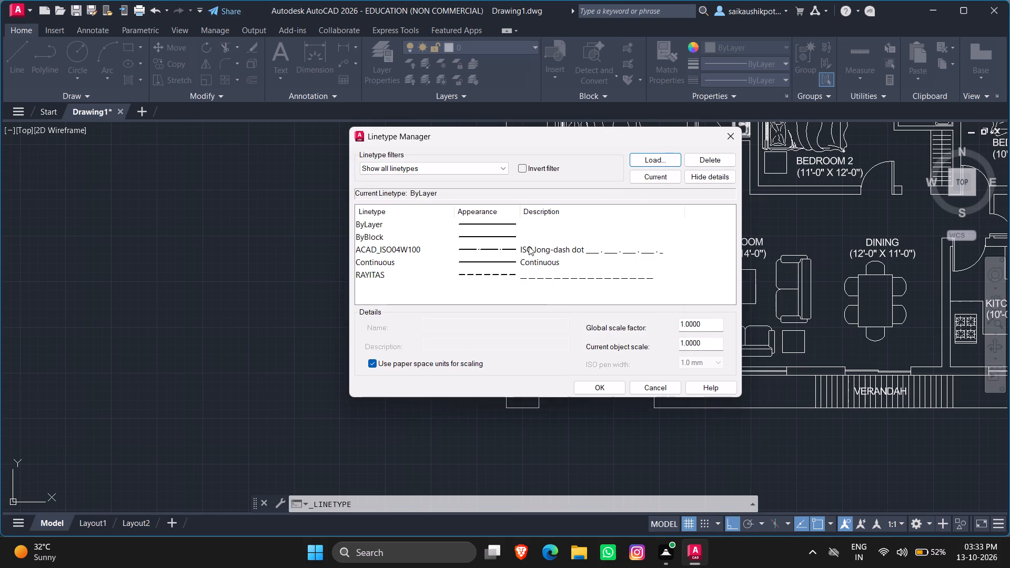
{"action": "double_click", "coordinate": [529, 246]}
{"action": "left_click", "coordinate": [612, 384]}
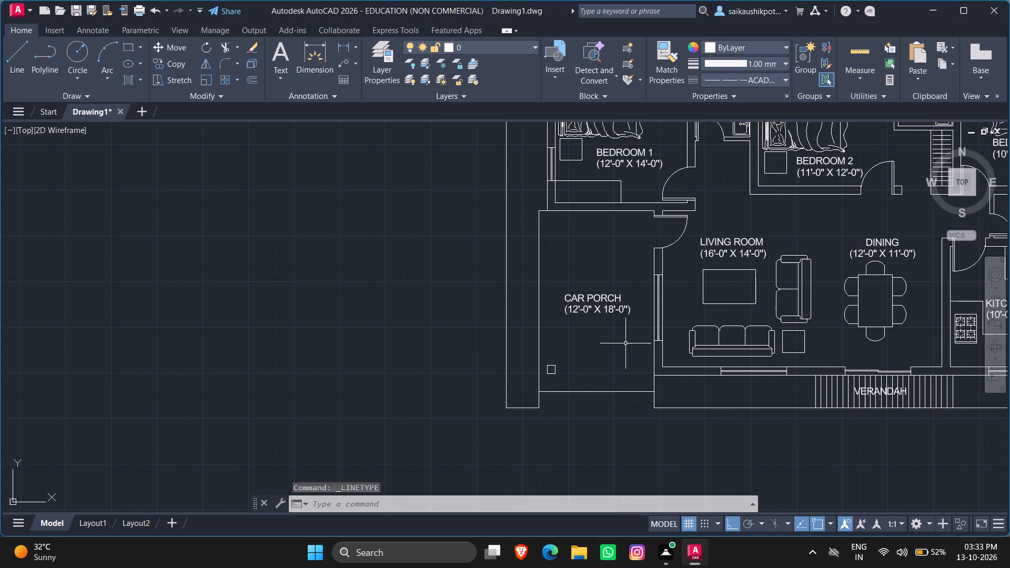
Assign the ACAD_ISO04W100 linetype to the outer boundary line between the car porch and the VERANDAH steps.
{"action": "left_click", "coordinate": [663, 405]}
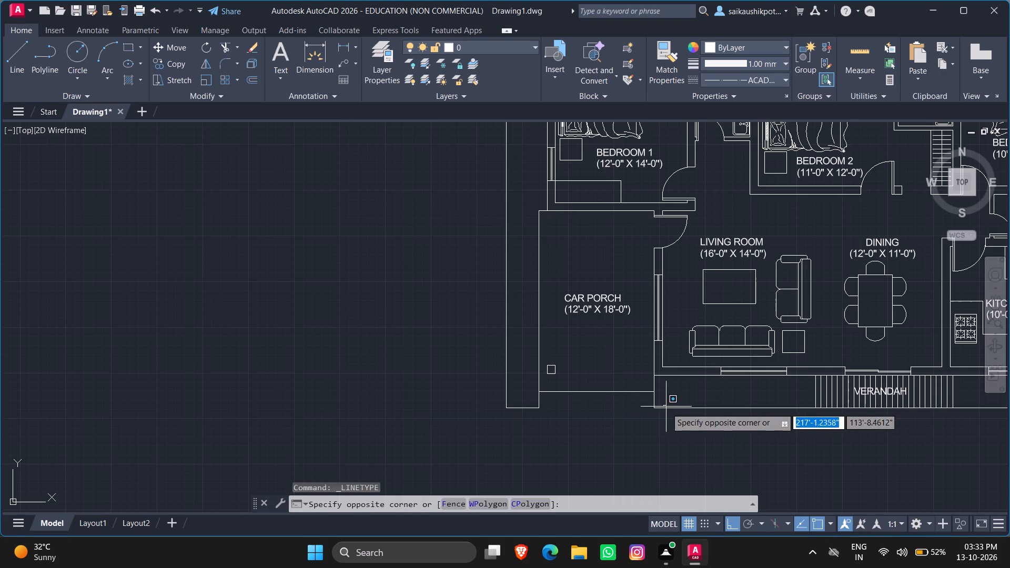
{"action": "double_click", "coordinate": [671, 409]}
{"action": "left_click", "coordinate": [665, 407]}
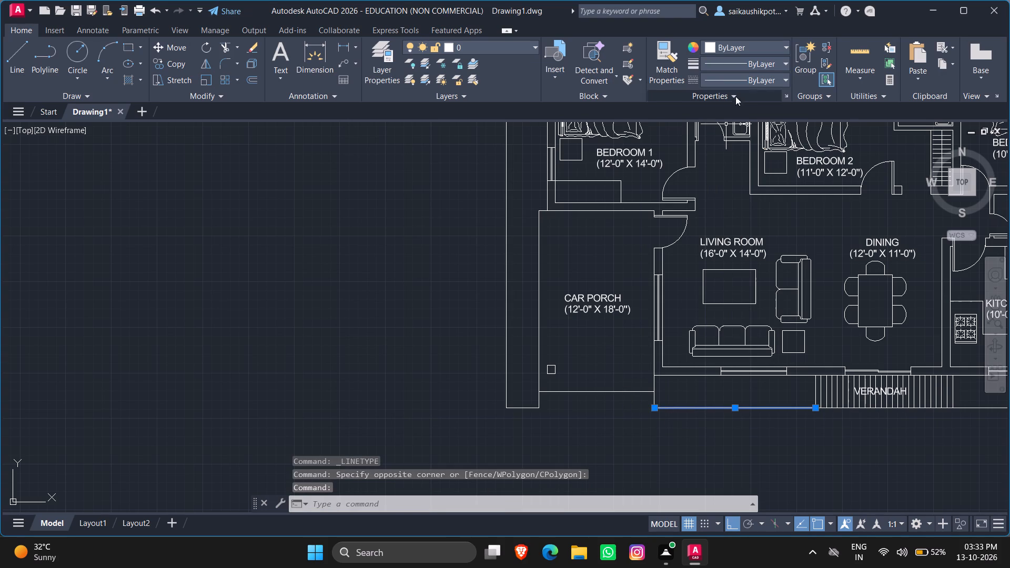
{"action": "left_click", "coordinate": [748, 79]}
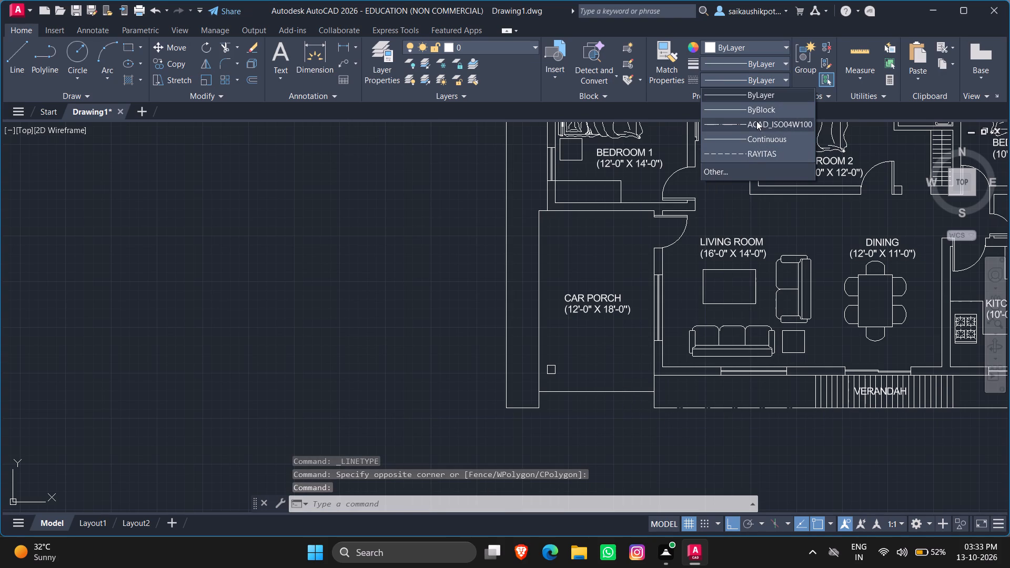
{"action": "left_click", "coordinate": [756, 121]}
{"action": "key", "text": "Escape"}
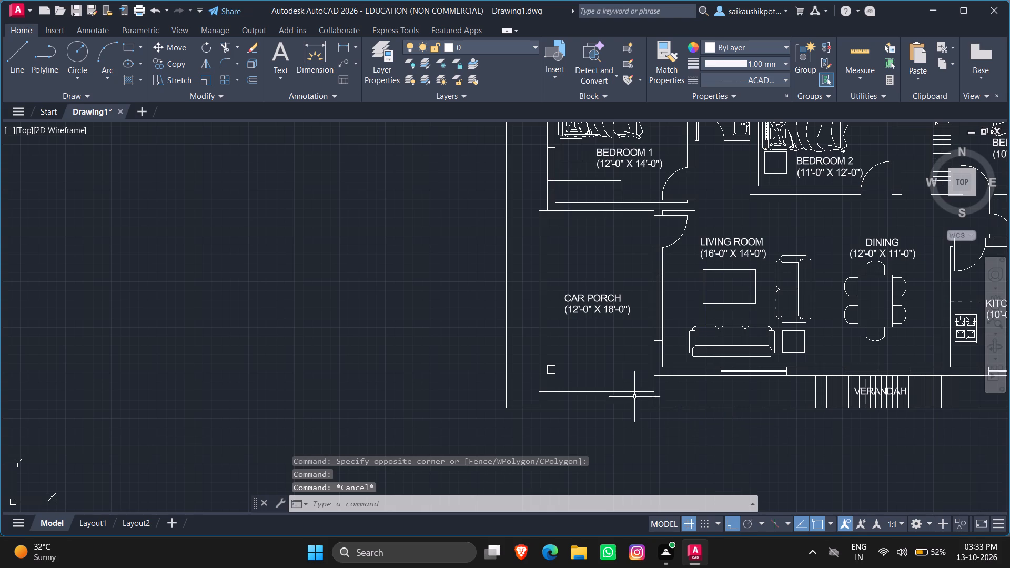
Assign the ACAD_ISO04W100 linetype to the front edge line of the car porch.
{"action": "scroll", "coordinate": [615, 391], "scroll_direction": "up", "scroll_amount": 1}
{"action": "left_click", "coordinate": [610, 391]}
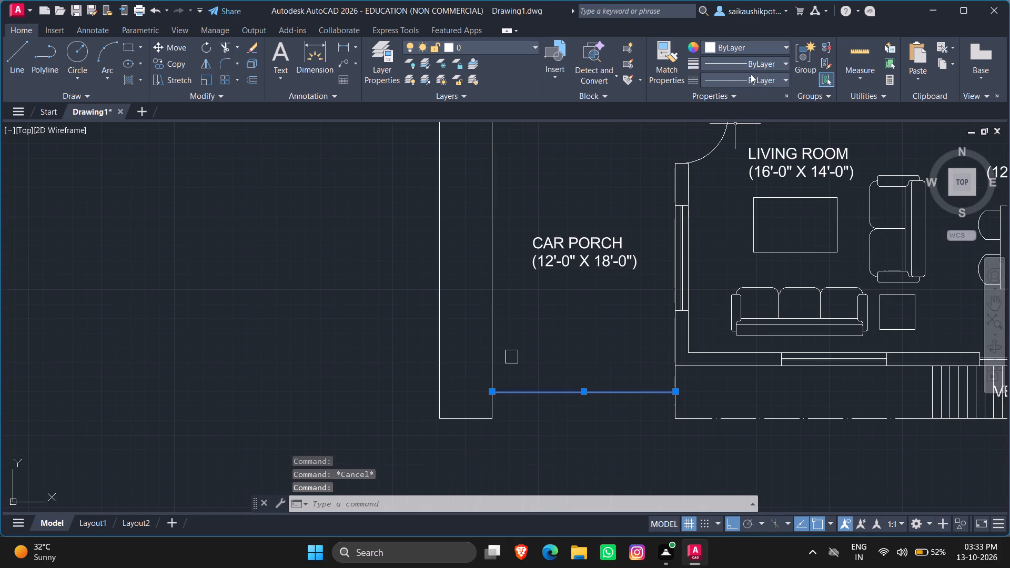
{"action": "left_click", "coordinate": [751, 74]}
{"action": "left_click", "coordinate": [745, 127]}
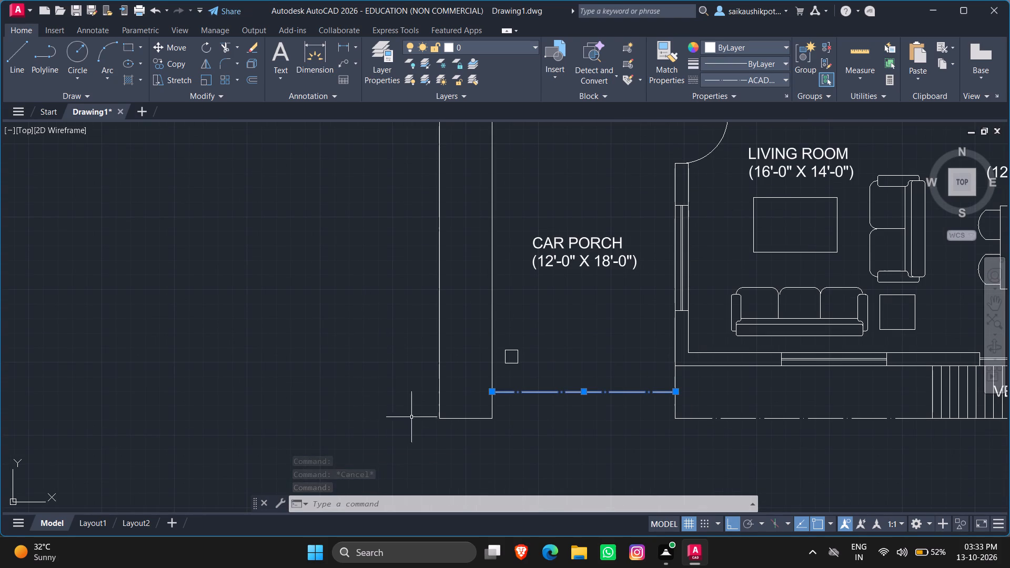
Assign ACAD_ISO04W100 to the outer boundary lines around the car porch side, behind the bedrooms and beside Bedroom 3 down to the deck.
{"action": "left_click", "coordinate": [475, 417]}
{"action": "left_click", "coordinate": [441, 387]}
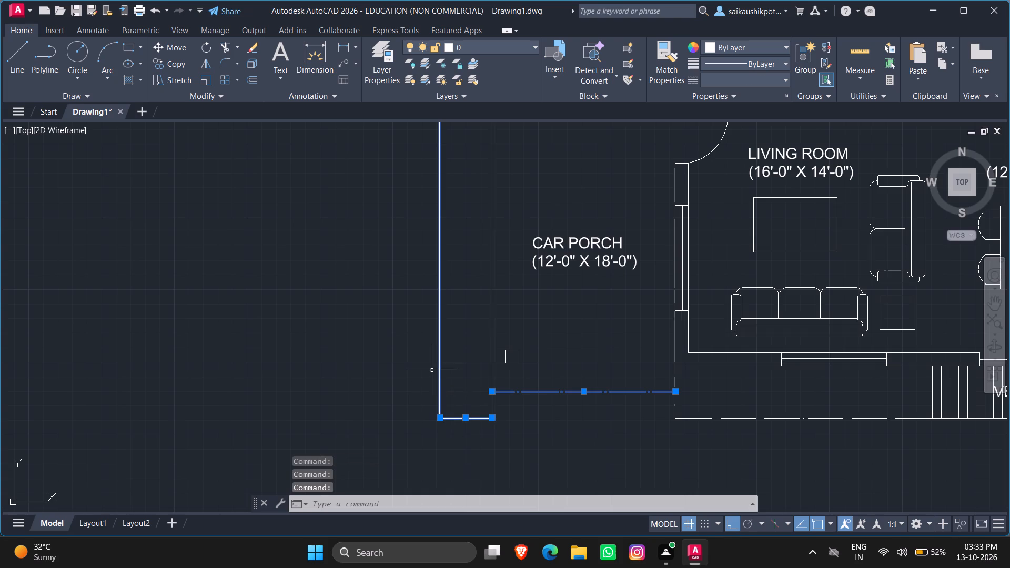
{"action": "scroll", "coordinate": [395, 352], "scroll_direction": "down", "scroll_amount": 3}
{"action": "left_click", "coordinate": [455, 214]}
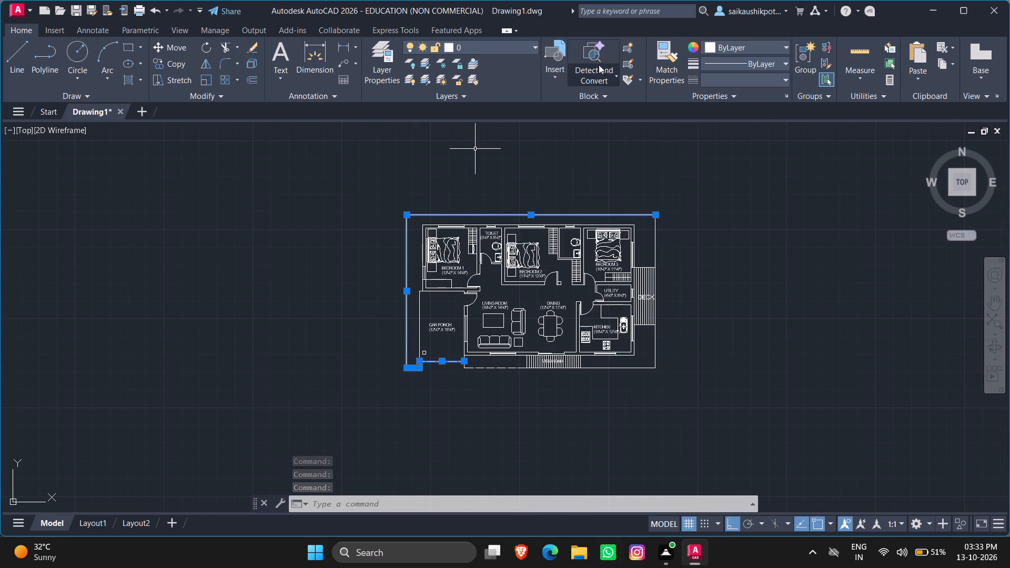
{"action": "left_click", "coordinate": [654, 239]}
{"action": "left_click", "coordinate": [727, 77]}
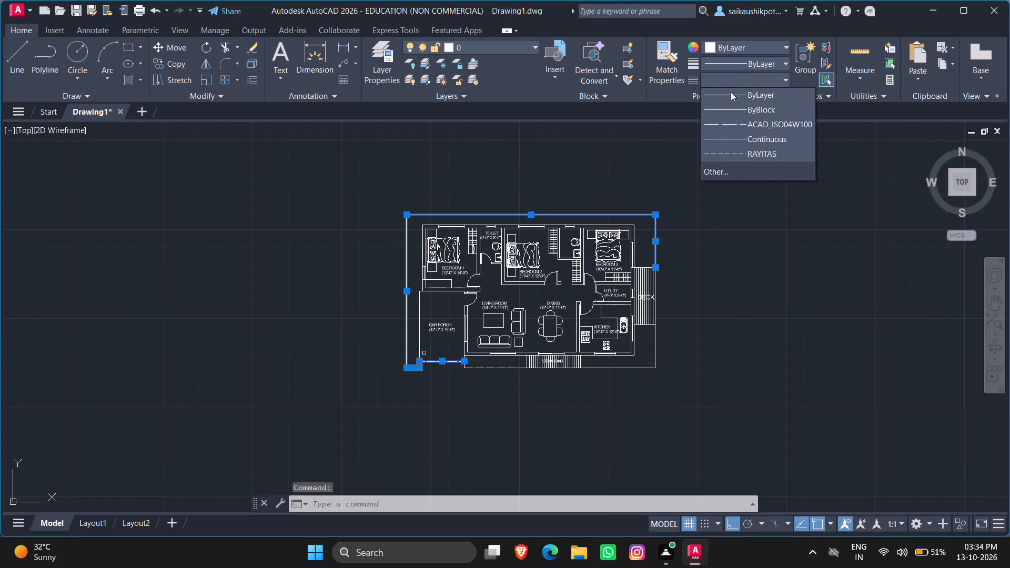
{"action": "left_click", "coordinate": [745, 126]}
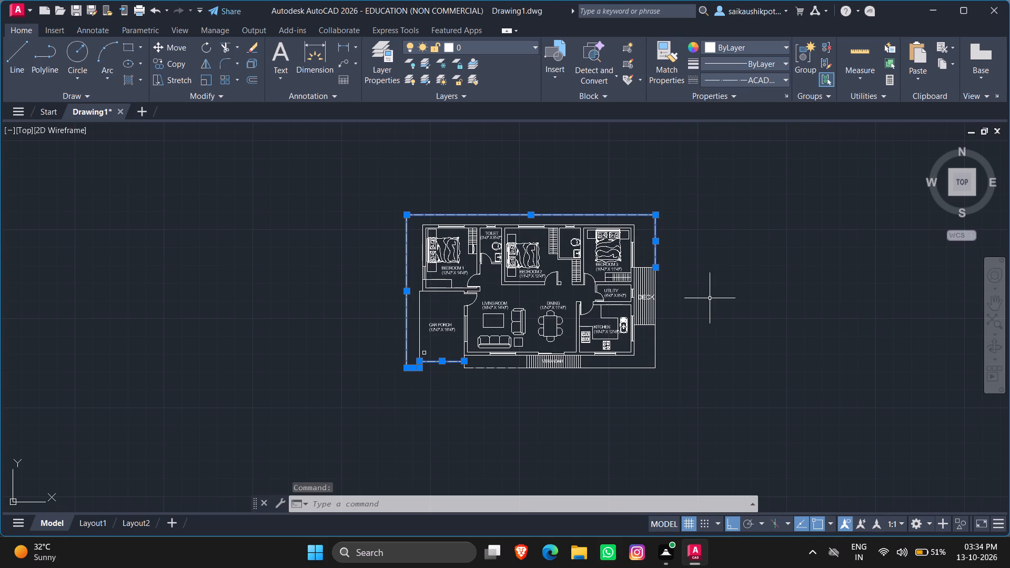
{"action": "key", "text": "Escape"}
{"action": "key", "text": "Escape"}
Assign ACAD_ISO04W100 to the two remaining outer boundary lines around the Kitchen corner, from the deck to the VERANDAH steps.
{"action": "scroll", "coordinate": [685, 341], "scroll_direction": "up", "scroll_amount": 2}
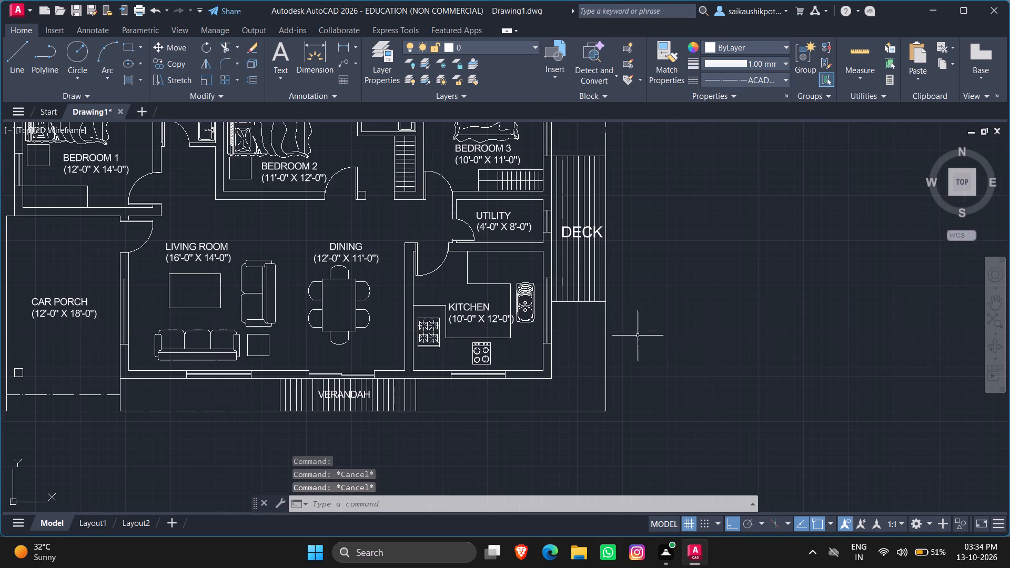
{"action": "left_click", "coordinate": [607, 330]}
{"action": "left_click", "coordinate": [562, 414]}
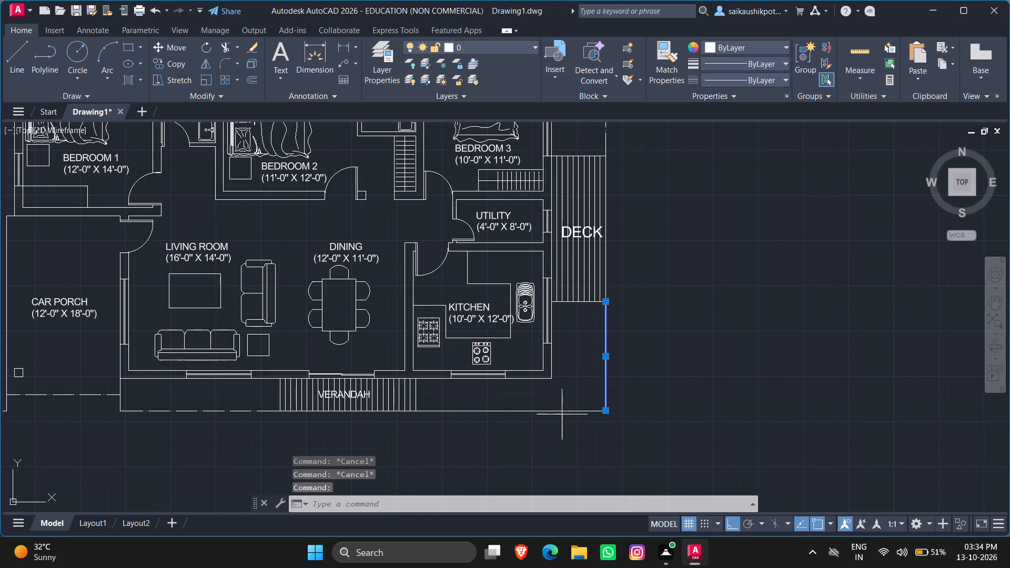
{"action": "left_click", "coordinate": [557, 413]}
{"action": "left_click", "coordinate": [551, 409]}
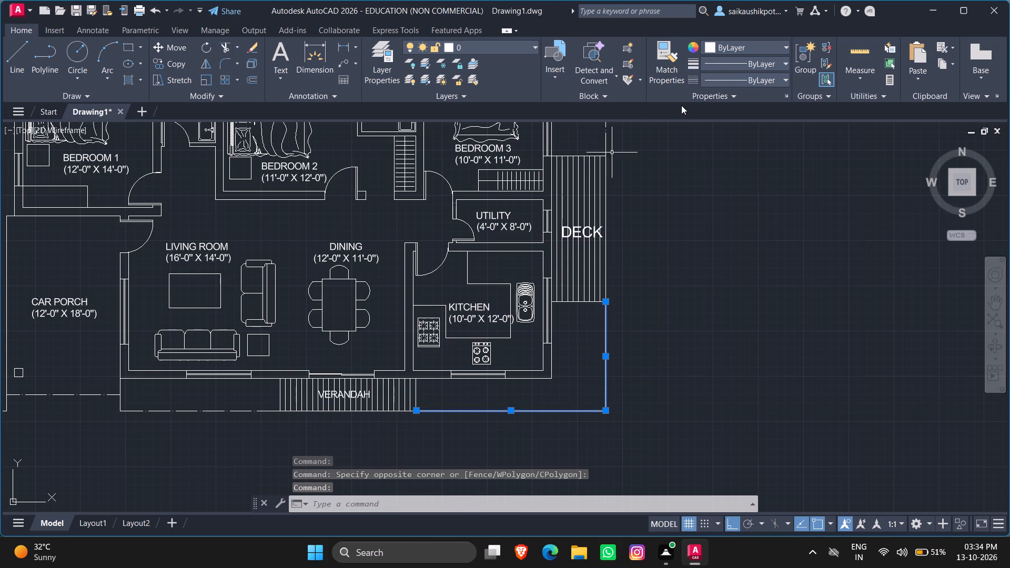
{"action": "left_click", "coordinate": [735, 74]}
{"action": "left_click", "coordinate": [741, 129]}
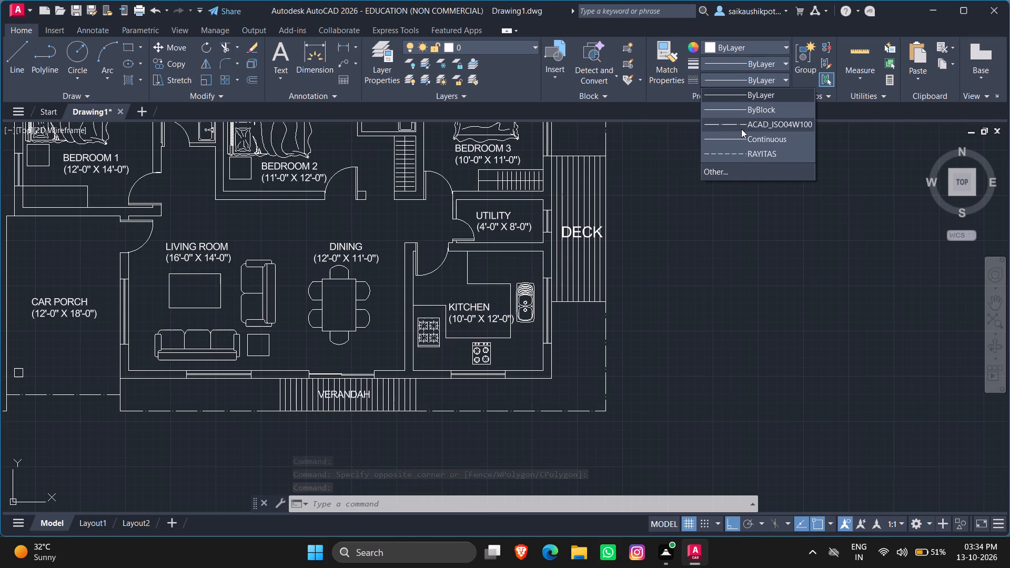
{"action": "key", "text": "Escape"}
{"action": "key", "text": "Escape"}
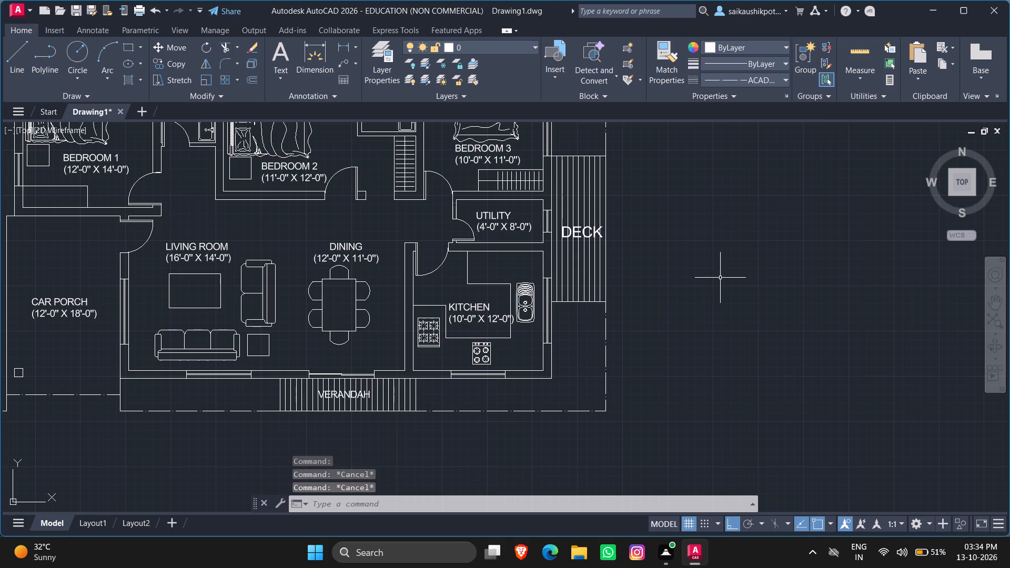
{"action": "key", "text": "Escape"}
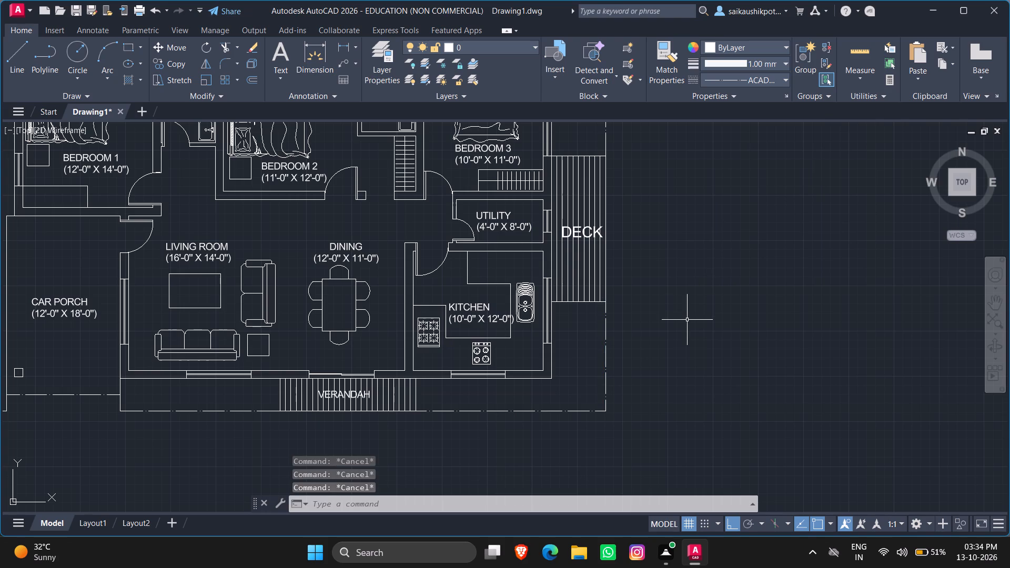
{"action": "scroll", "coordinate": [682, 323], "scroll_direction": "down", "scroll_amount": 1}
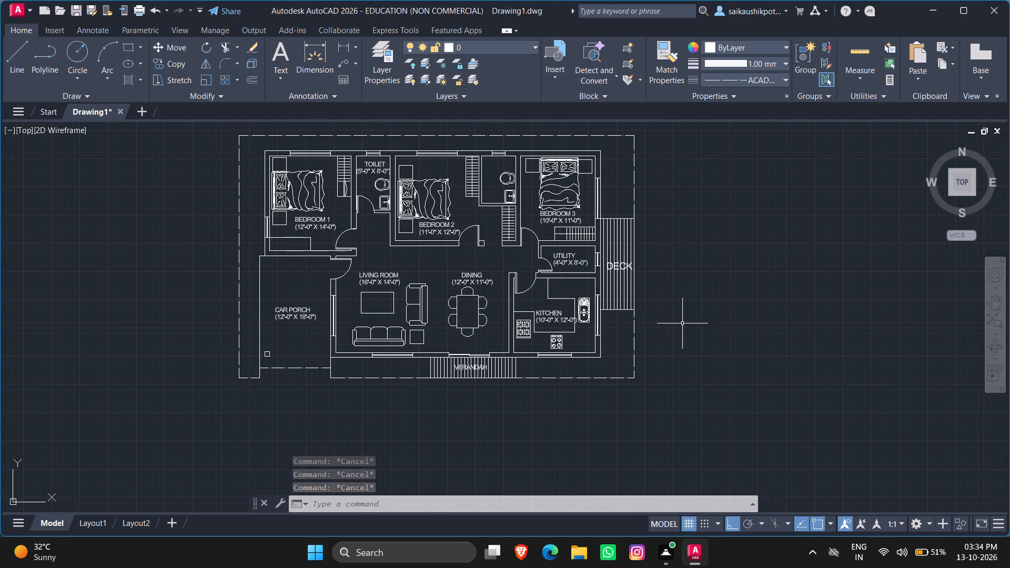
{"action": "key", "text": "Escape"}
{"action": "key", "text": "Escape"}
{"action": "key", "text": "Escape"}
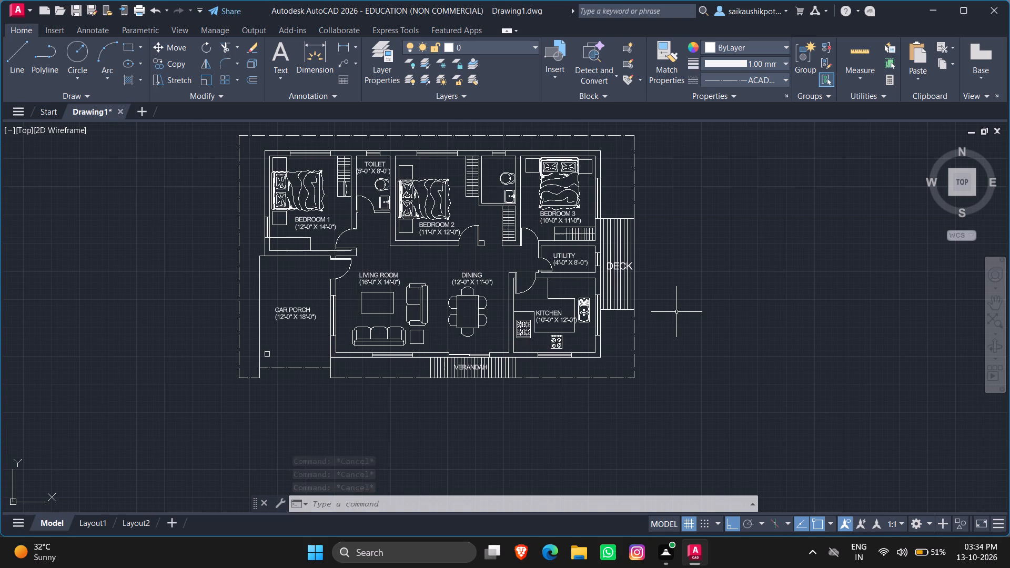
Paste the copied room label outside the boundary line behind Bedroom 1 and replace its text with 15'-0".
{"action": "scroll", "coordinate": [674, 273], "scroll_direction": "down", "scroll_amount": 1}
{"action": "scroll", "coordinate": [422, 150], "scroll_direction": "up", "scroll_amount": 2}
{"action": "scroll", "coordinate": [422, 150], "scroll_direction": "down", "scroll_amount": 1}
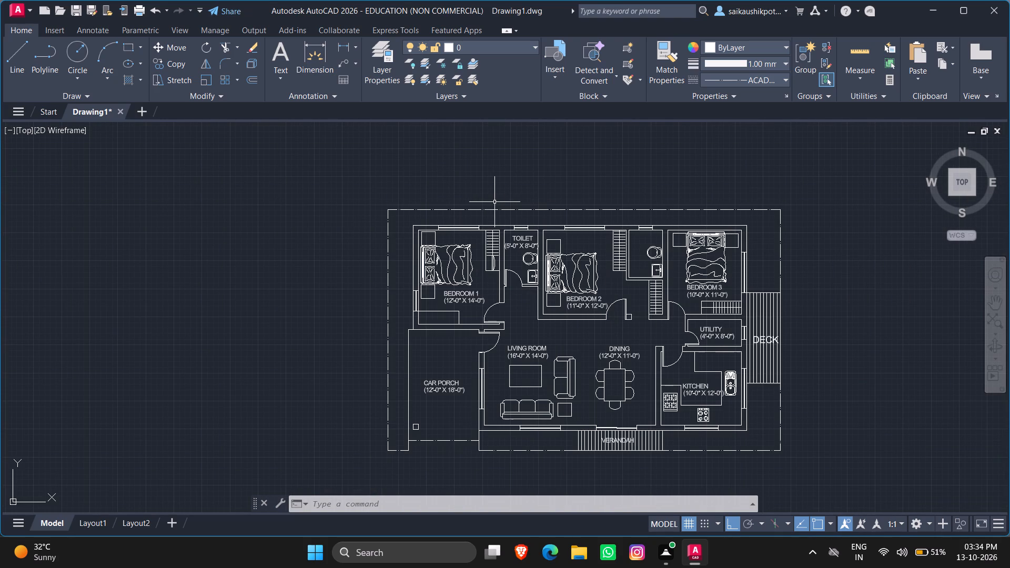
{"action": "scroll", "coordinate": [477, 235], "scroll_direction": "up", "scroll_amount": 2}
{"action": "scroll", "coordinate": [478, 235], "scroll_direction": "down", "scroll_amount": 1}
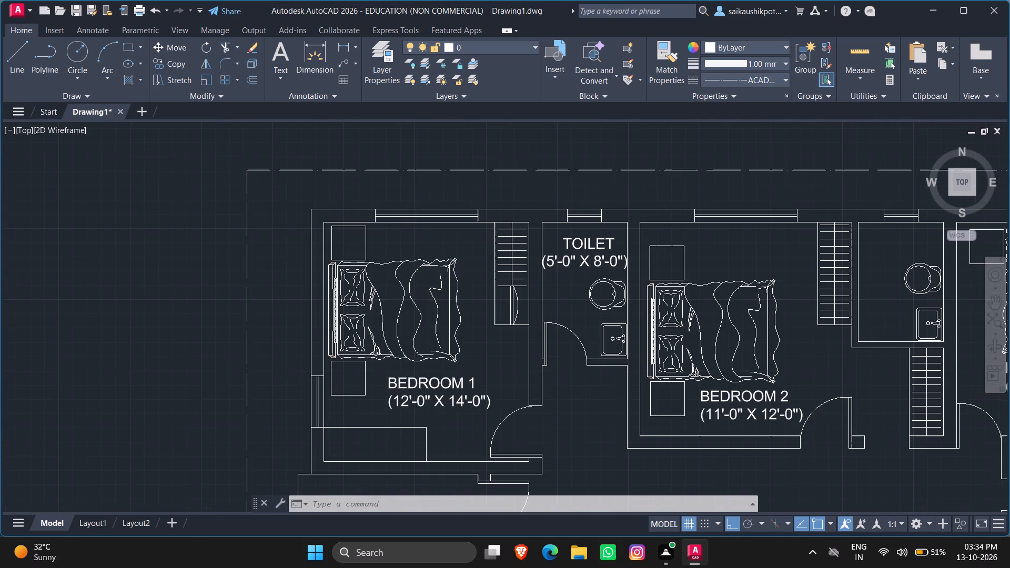
{"action": "key", "text": "ctrl+v"}
{"action": "left_click", "coordinate": [379, 151]}
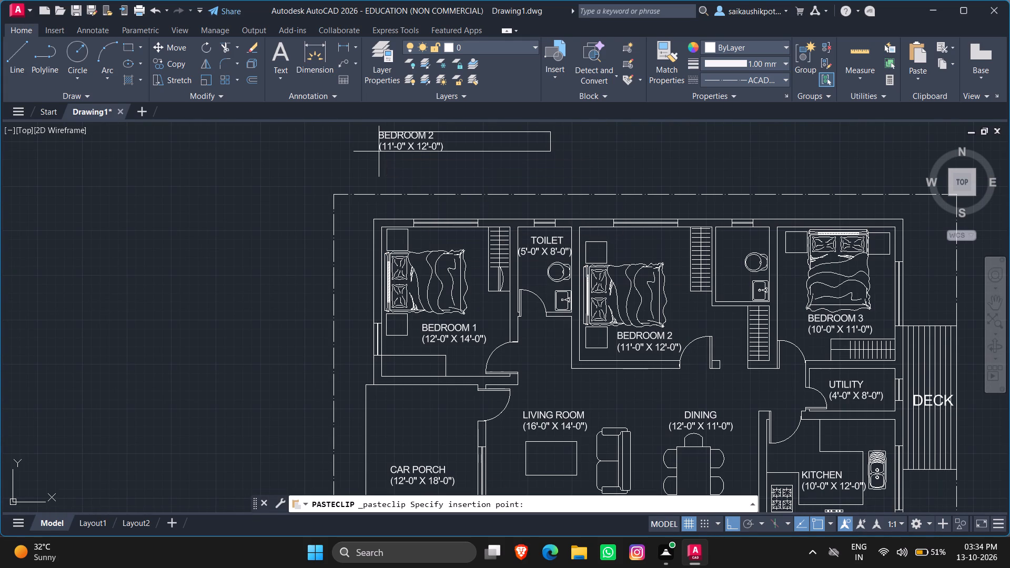
{"action": "double_click", "coordinate": [385, 142]}
{"action": "key", "text": "ctrl+a"}
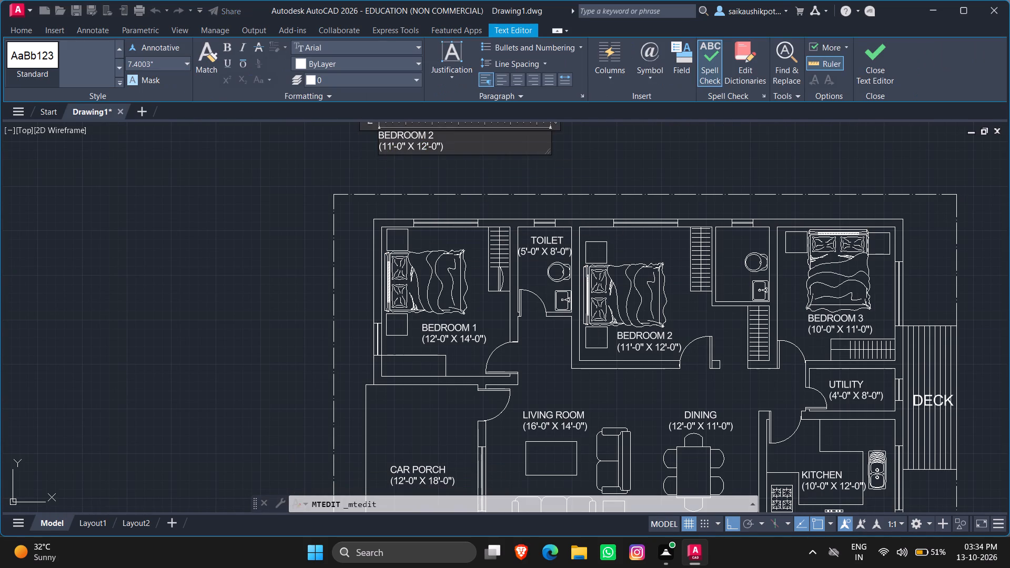
{"action": "key", "text": "BackSpace"}
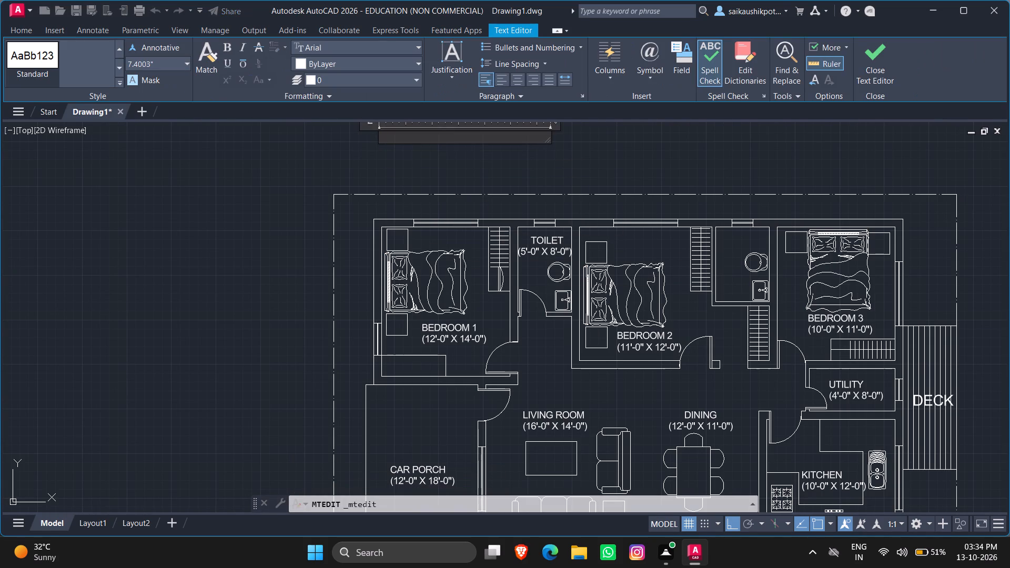
{"action": "type", "text": "15'-0\""}
{"action": "key", "text": "Escape"}
{"action": "key", "text": "Return"}
Copy the 15'-0" text and paste it just outside the Bedroom 1 rear-wall window.
{"action": "scroll", "coordinate": [453, 178], "scroll_direction": "up", "scroll_amount": 1}
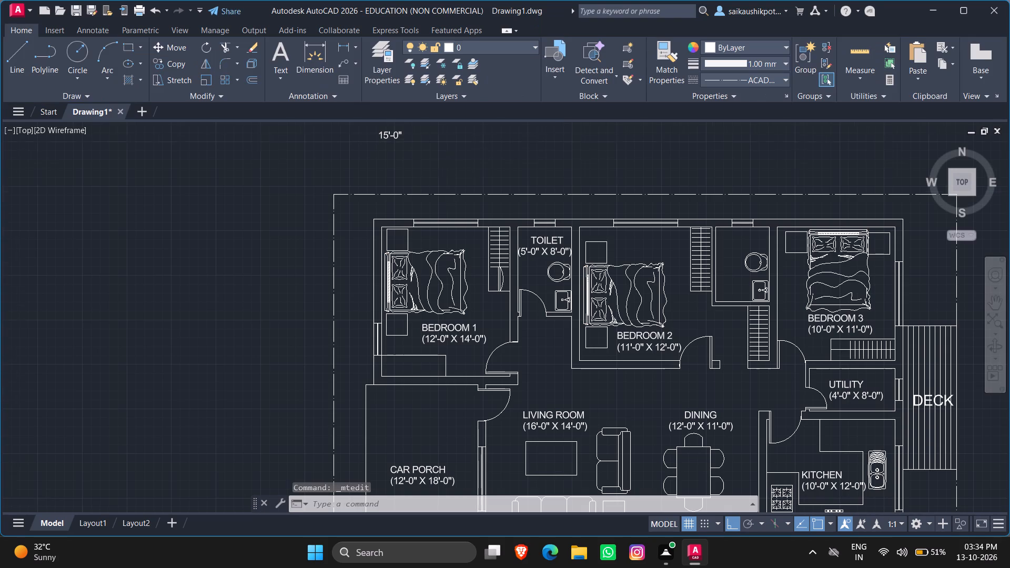
{"action": "scroll", "coordinate": [428, 160], "scroll_direction": "down", "scroll_amount": 3}
{"action": "scroll", "coordinate": [409, 135], "scroll_direction": "up", "scroll_amount": 3}
{"action": "left_click", "coordinate": [405, 181]}
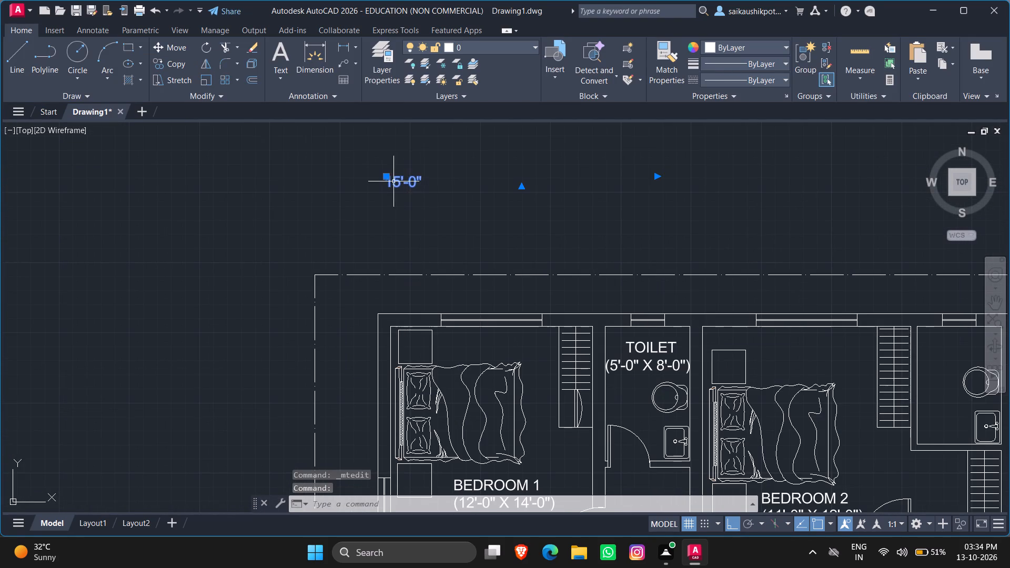
{"action": "key", "text": "ctrl+c"}
{"action": "key", "text": "ctrl+v"}
{"action": "scroll", "coordinate": [495, 327], "scroll_direction": "up", "scroll_amount": 4}
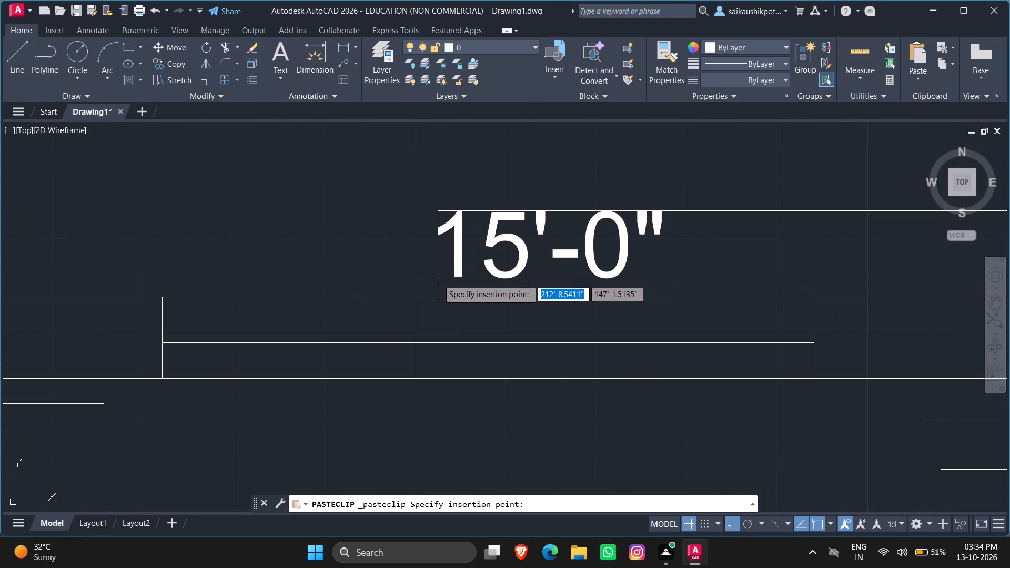
{"action": "left_click", "coordinate": [411, 275]}
Paste the copied size text just outside the labelled TOILET's rear-wall window and change it to 5'-0".
{"action": "scroll", "coordinate": [468, 236], "scroll_direction": "down", "scroll_amount": 3}
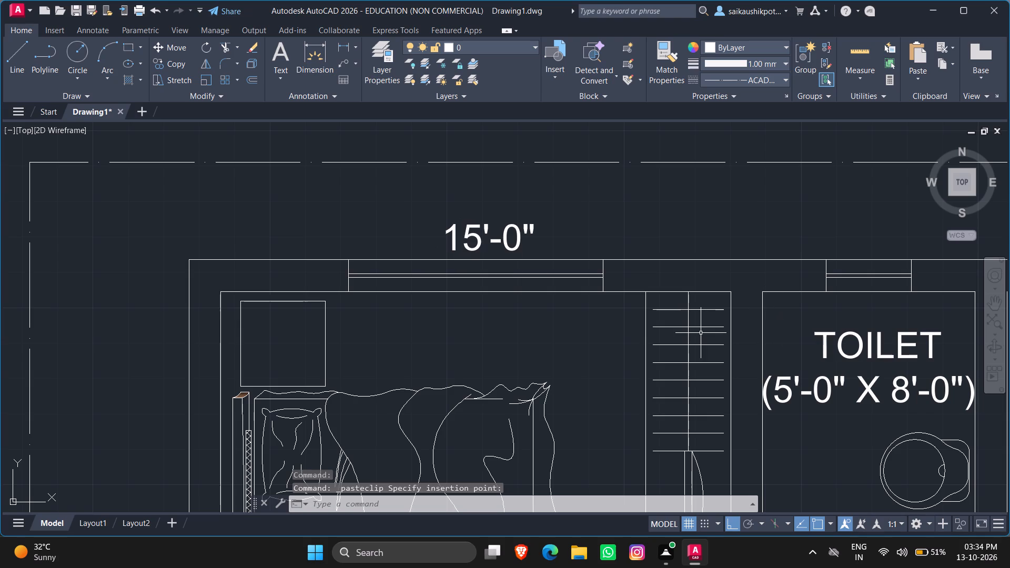
{"action": "key", "text": "ctrl+v"}
{"action": "scroll", "coordinate": [646, 347], "scroll_direction": "down", "scroll_amount": 3}
{"action": "scroll", "coordinate": [713, 344], "scroll_direction": "up", "scroll_amount": 3}
{"action": "scroll", "coordinate": [515, 352], "scroll_direction": "up", "scroll_amount": 3}
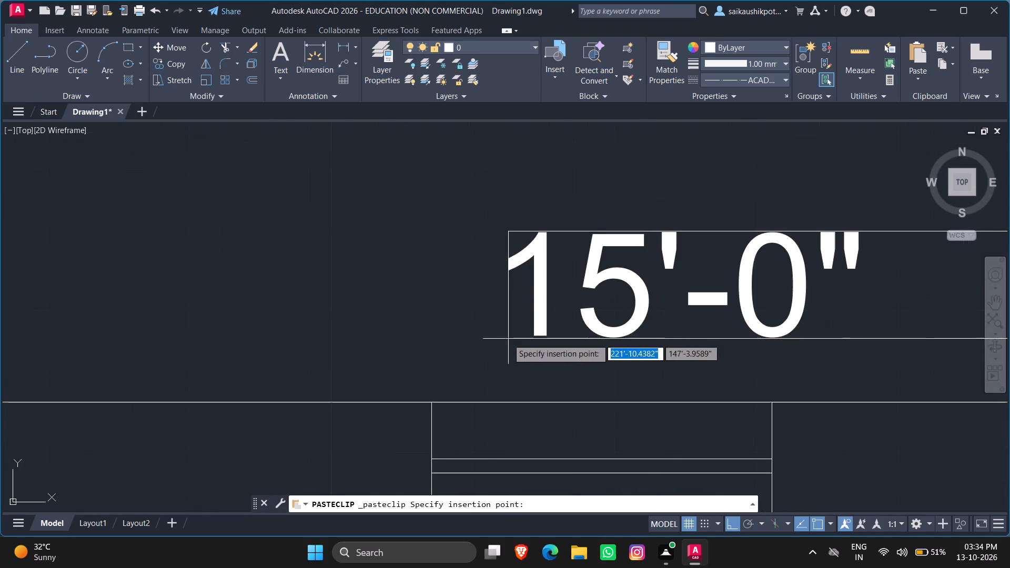
{"action": "left_click", "coordinate": [452, 373]}
{"action": "double_click", "coordinate": [480, 353]}
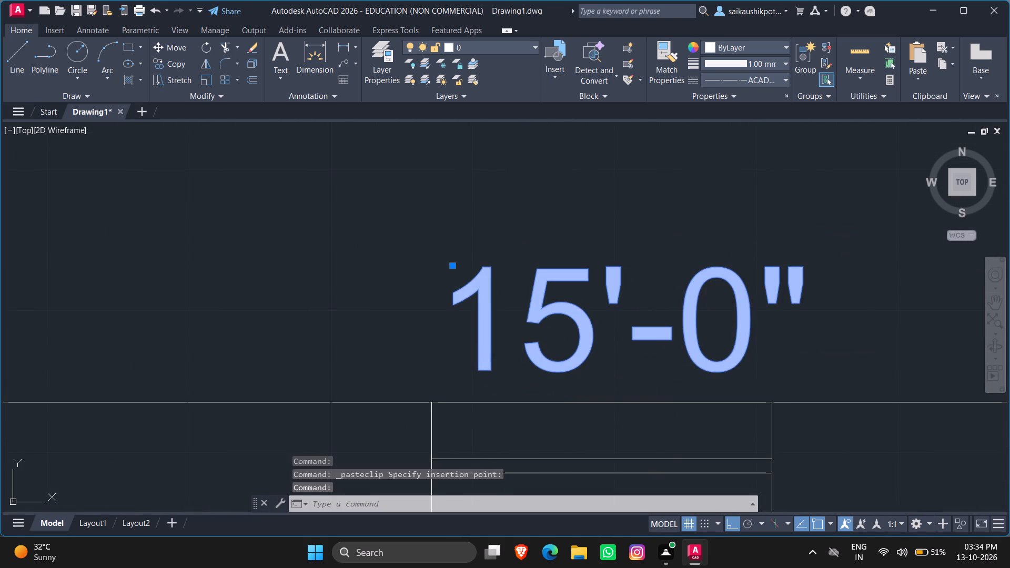
{"action": "key", "text": "ctrl+a"}
{"action": "key", "text": "BackSpace"}
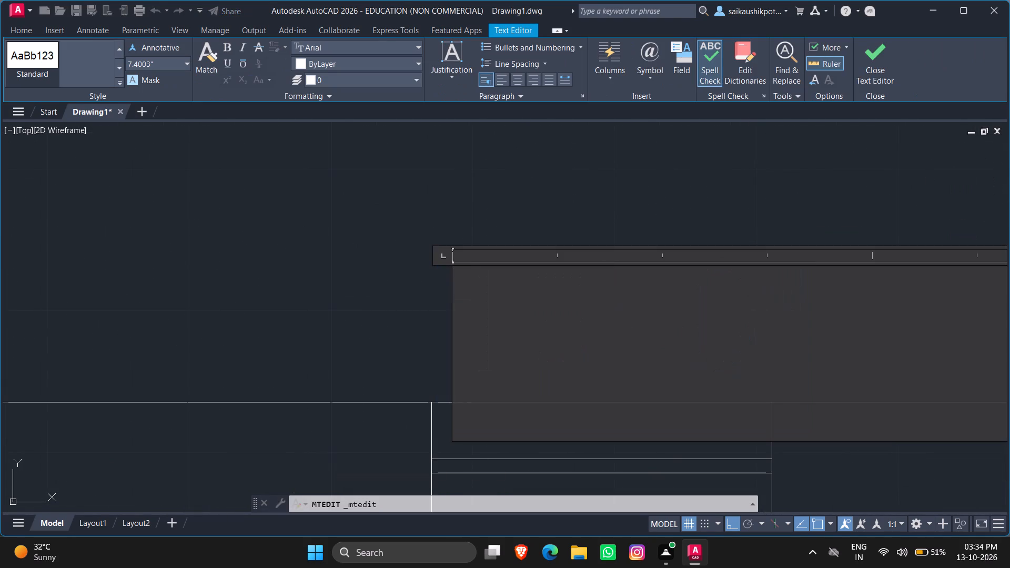
{"action": "type", "text": "5'-0\""}
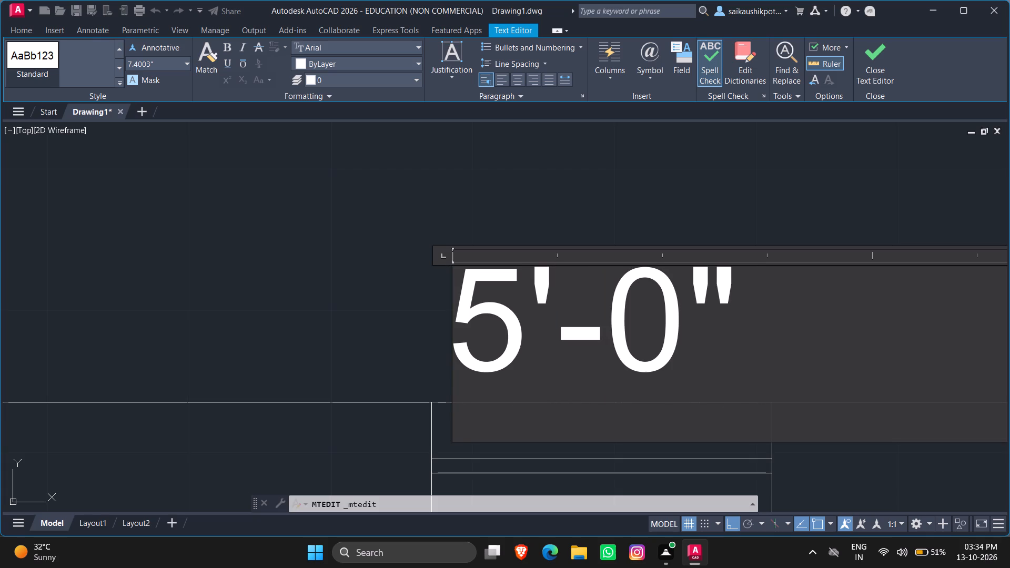
{"action": "key", "text": "Escape"}
{"action": "key", "text": "Return"}
Paste the copied 15'-0" text just outside the Bedroom 2 rear-wall window.
{"action": "scroll", "coordinate": [445, 330], "scroll_direction": "down", "scroll_amount": 3}
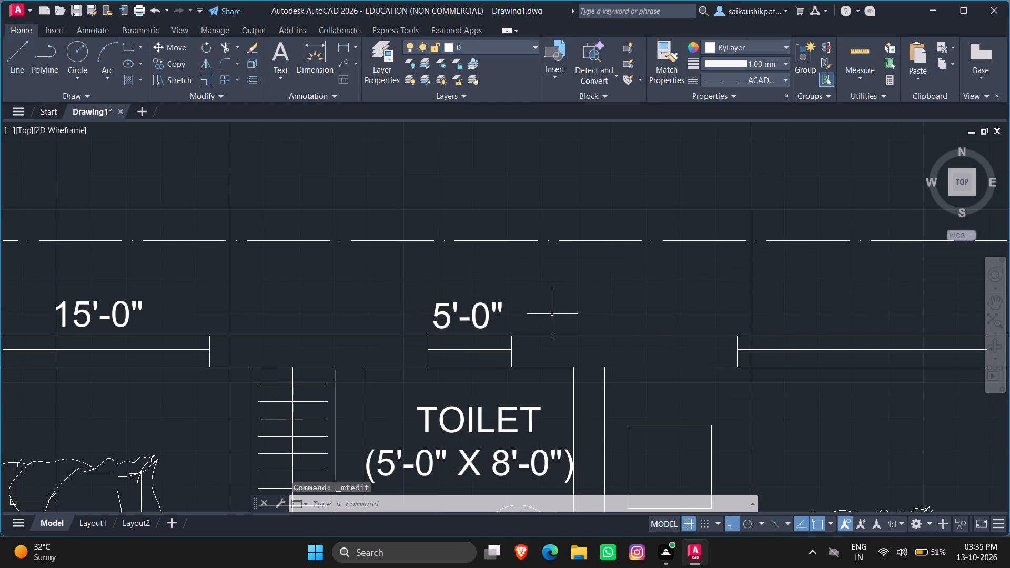
{"action": "scroll", "coordinate": [588, 301], "scroll_direction": "down", "scroll_amount": 4}
{"action": "scroll", "coordinate": [696, 308], "scroll_direction": "up", "scroll_amount": 2}
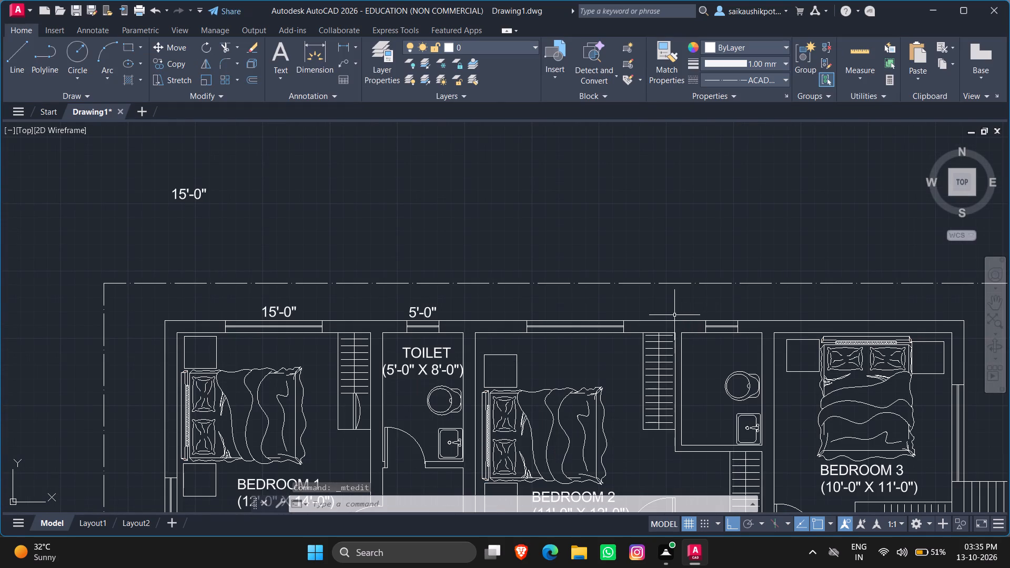
{"action": "key", "text": "ctrl+v"}
{"action": "scroll", "coordinate": [557, 322], "scroll_direction": "up", "scroll_amount": 4}
{"action": "scroll", "coordinate": [564, 313], "scroll_direction": "down", "scroll_amount": 1}
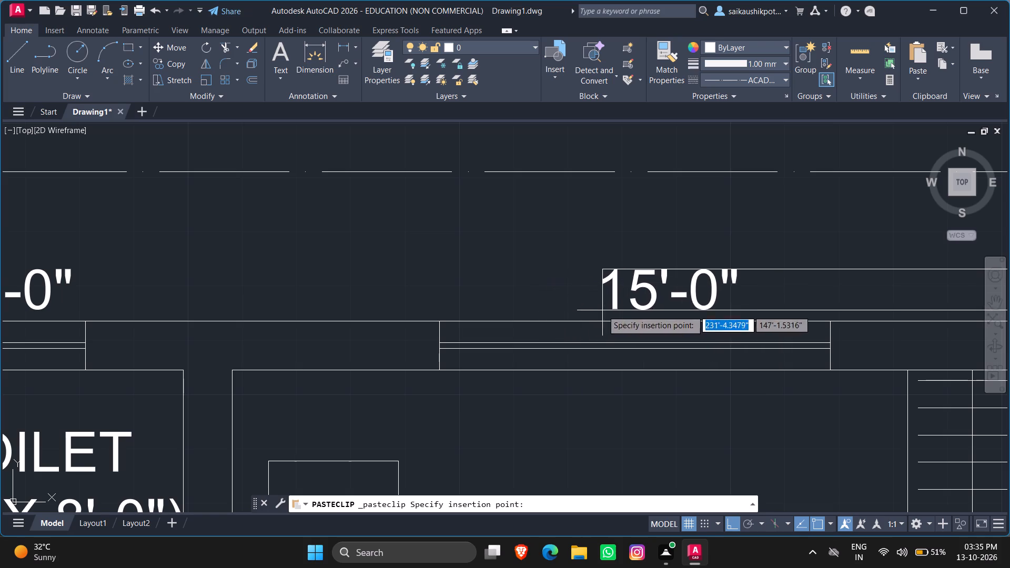
{"action": "scroll", "coordinate": [549, 376], "scroll_direction": "down", "scroll_amount": 1}
{"action": "scroll", "coordinate": [541, 315], "scroll_direction": "up", "scroll_amount": 3}
{"action": "scroll", "coordinate": [550, 315], "scroll_direction": "down", "scroll_amount": 4}
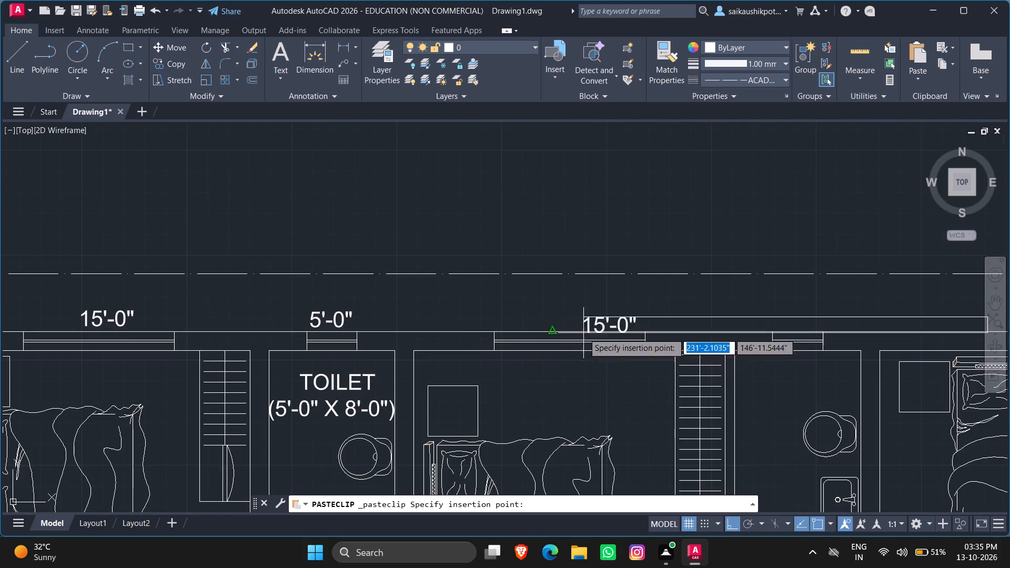
{"action": "scroll", "coordinate": [583, 332], "scroll_direction": "up", "scroll_amount": 2}
{"action": "scroll", "coordinate": [500, 329], "scroll_direction": "up", "scroll_amount": 1}
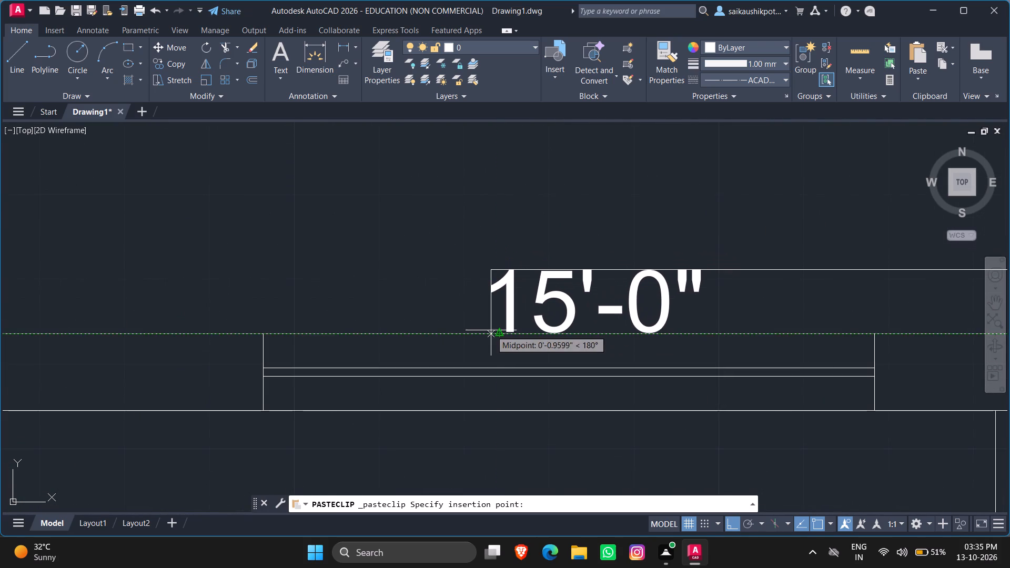
{"action": "left_click", "coordinate": [503, 326]}
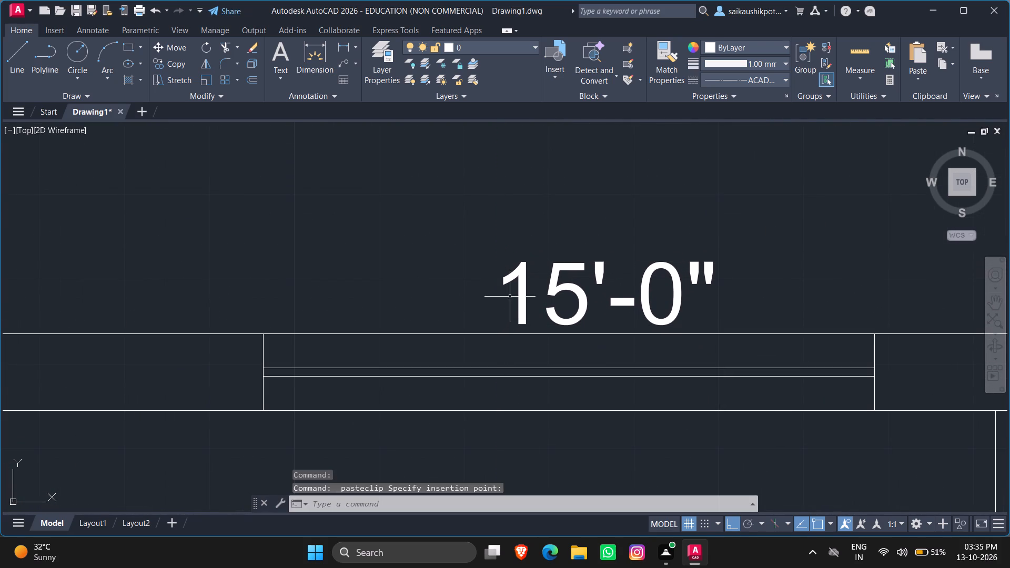
{"action": "key", "text": "Escape"}
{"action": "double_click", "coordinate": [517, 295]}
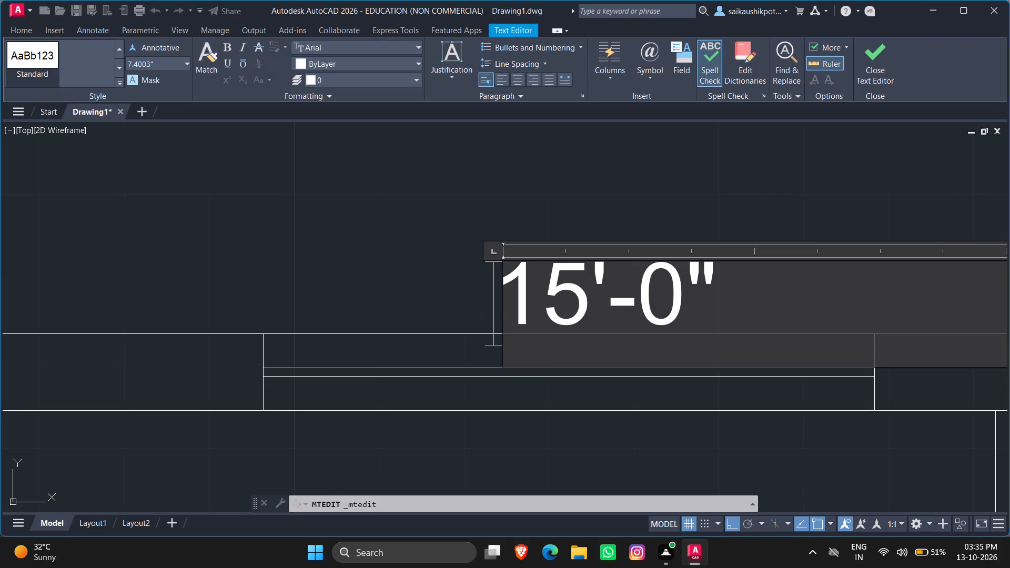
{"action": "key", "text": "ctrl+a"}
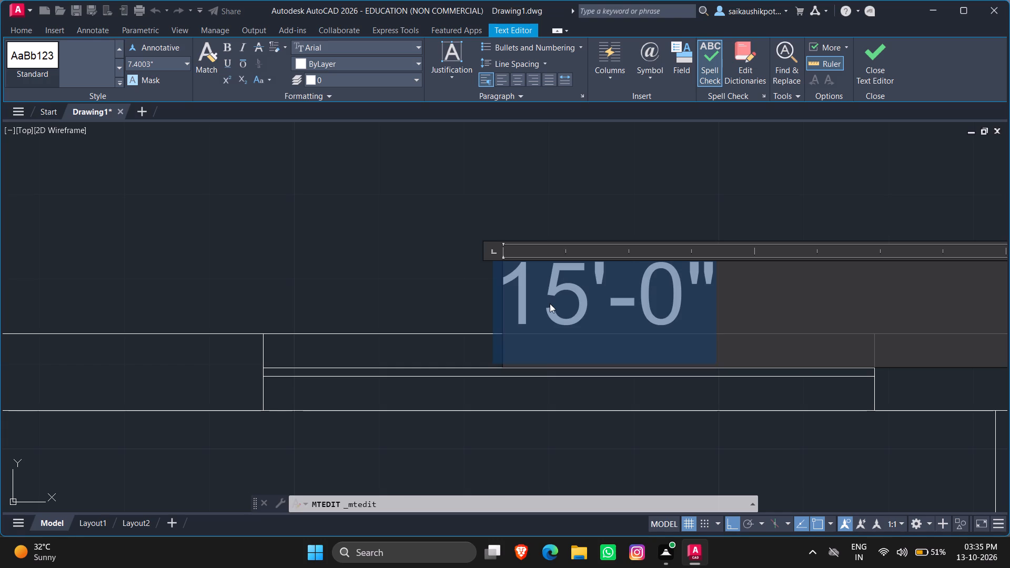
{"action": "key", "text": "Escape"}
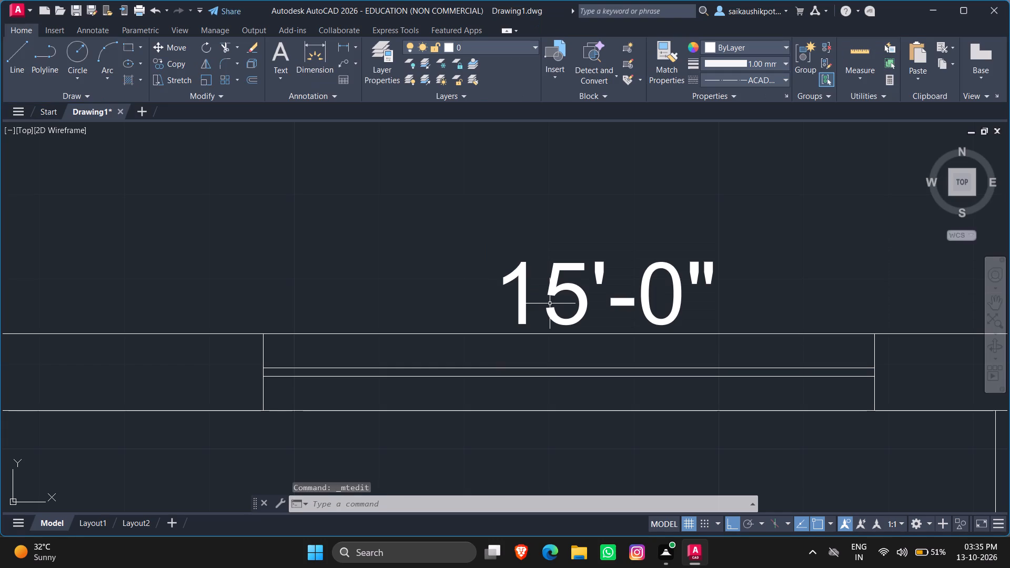
Paste the copied size text outside the window of the toilet between Bedrooms 2 and 3 and change it to 5'6".
{"action": "scroll", "coordinate": [321, 513], "scroll_direction": "down", "scroll_amount": 8}
{"action": "scroll", "coordinate": [429, 374], "scroll_direction": "up", "scroll_amount": 3}
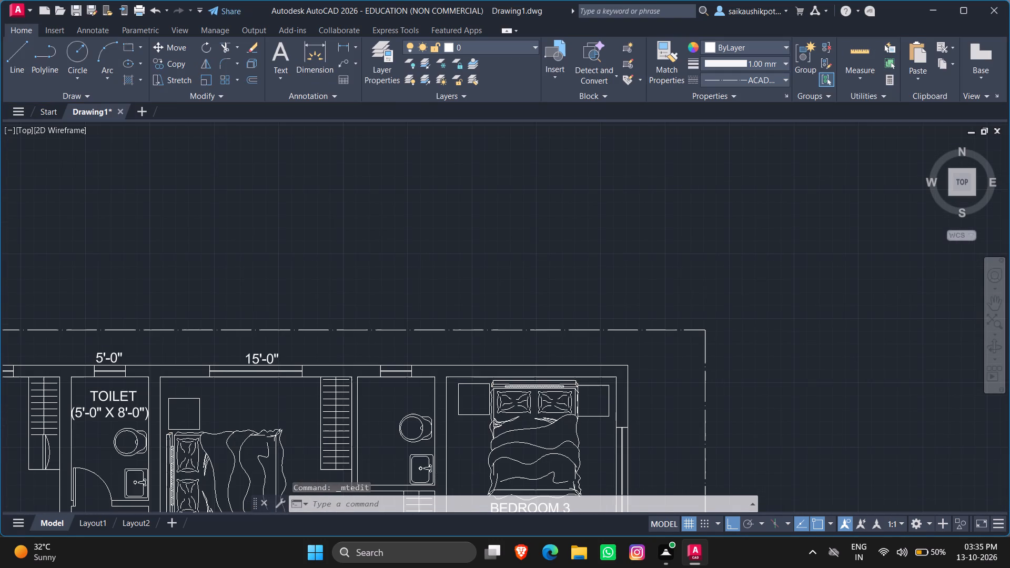
{"action": "key", "text": "ctrl+v"}
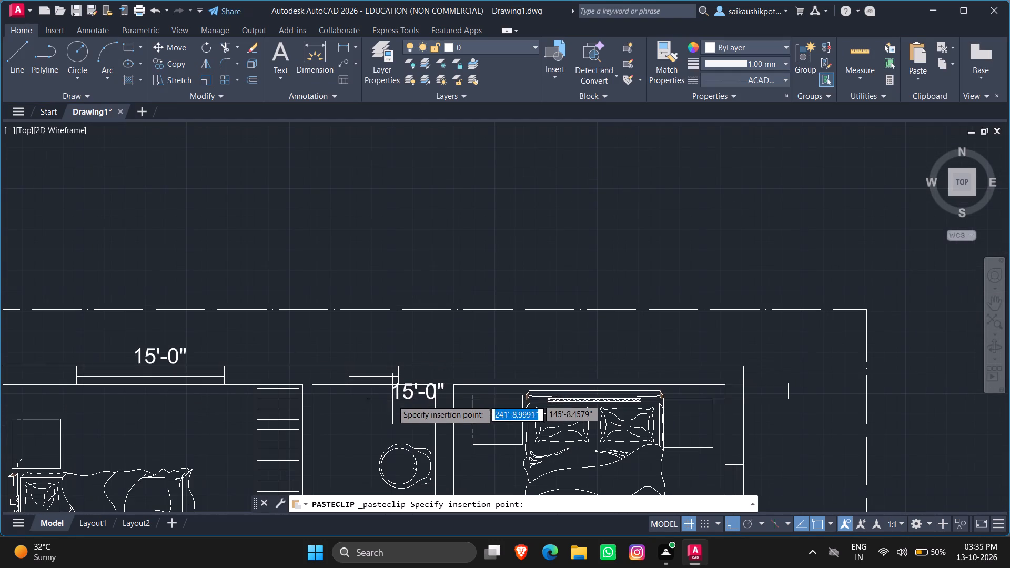
{"action": "scroll", "coordinate": [386, 383], "scroll_direction": "up", "scroll_amount": 3}
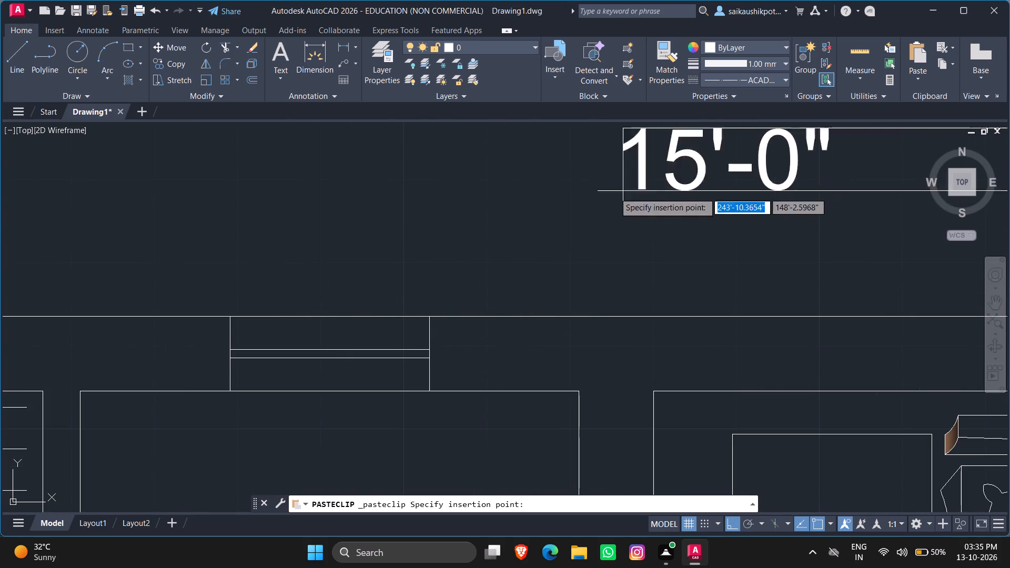
{"action": "left_click", "coordinate": [234, 303]}
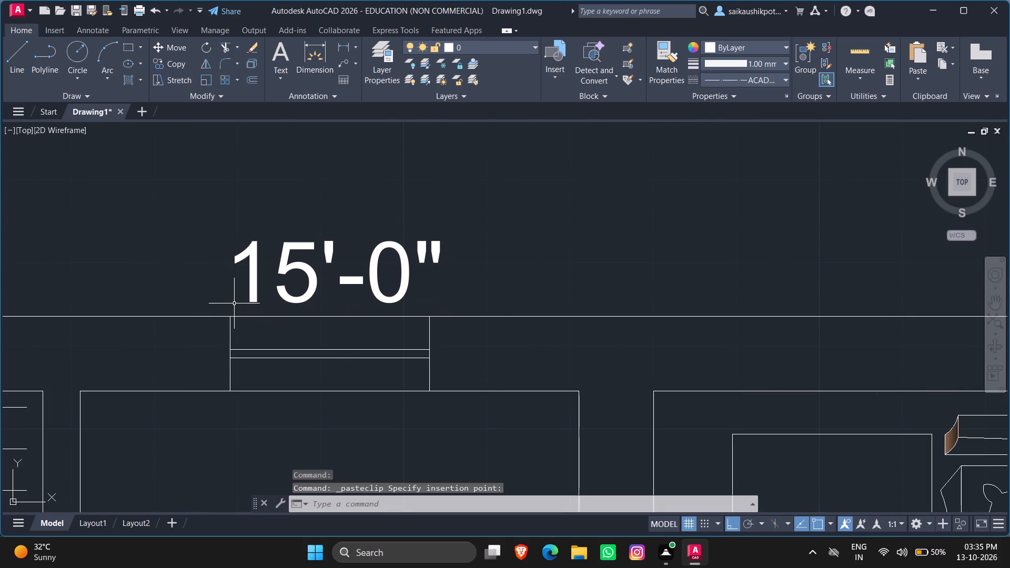
{"action": "double_click", "coordinate": [250, 281]}
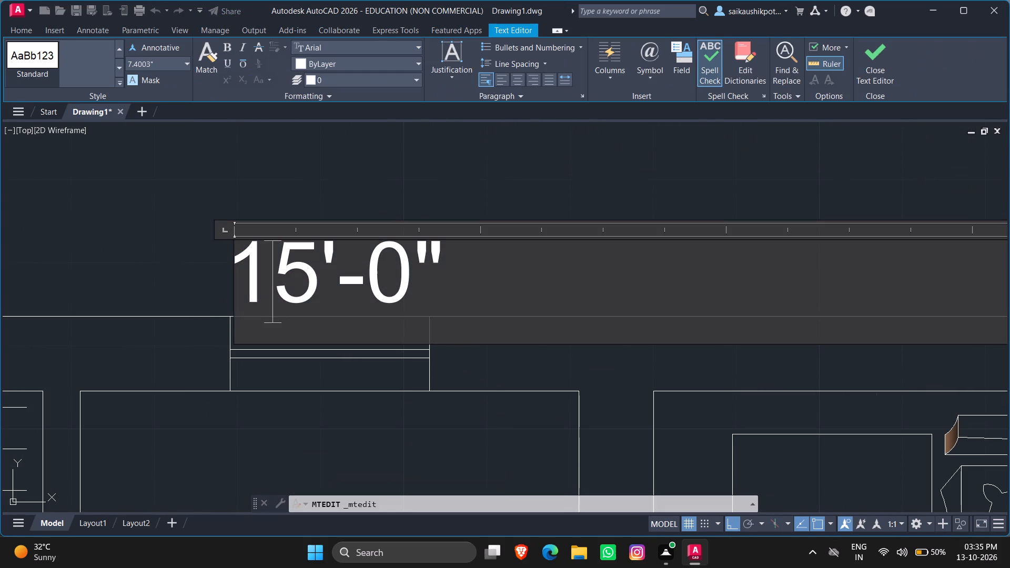
{"action": "key", "text": "ctrl+a"}
{"action": "key", "text": "BackSpace"}
{"action": "type", "text": "5'6\""}
{"action": "key", "text": "Escape"}
{"action": "key", "text": "Return"}
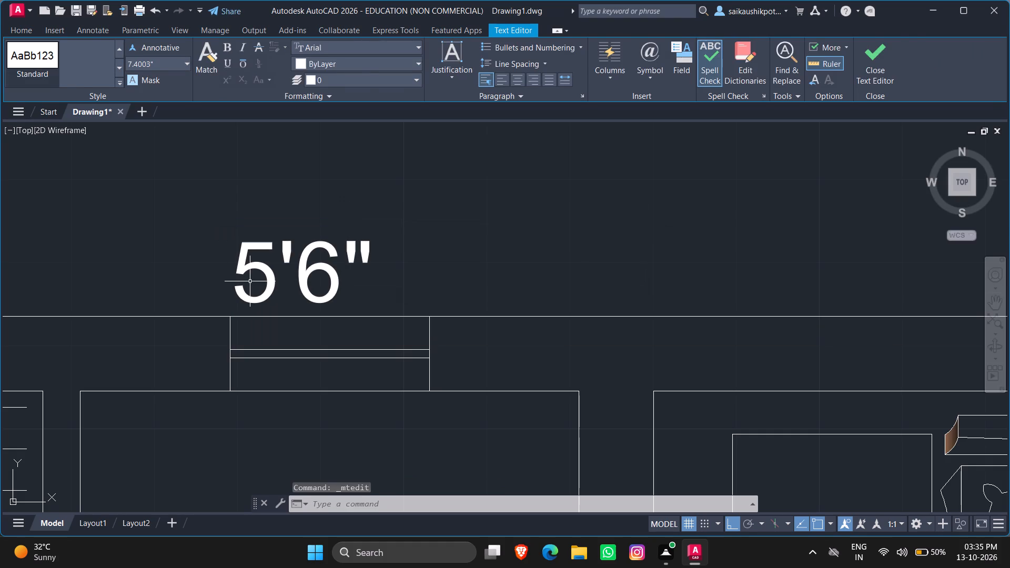
Paste the copied size text just outside Bedroom 3's side-wall window and change it to 12'-0".
{"action": "scroll", "coordinate": [444, 322], "scroll_direction": "down", "scroll_amount": 2}
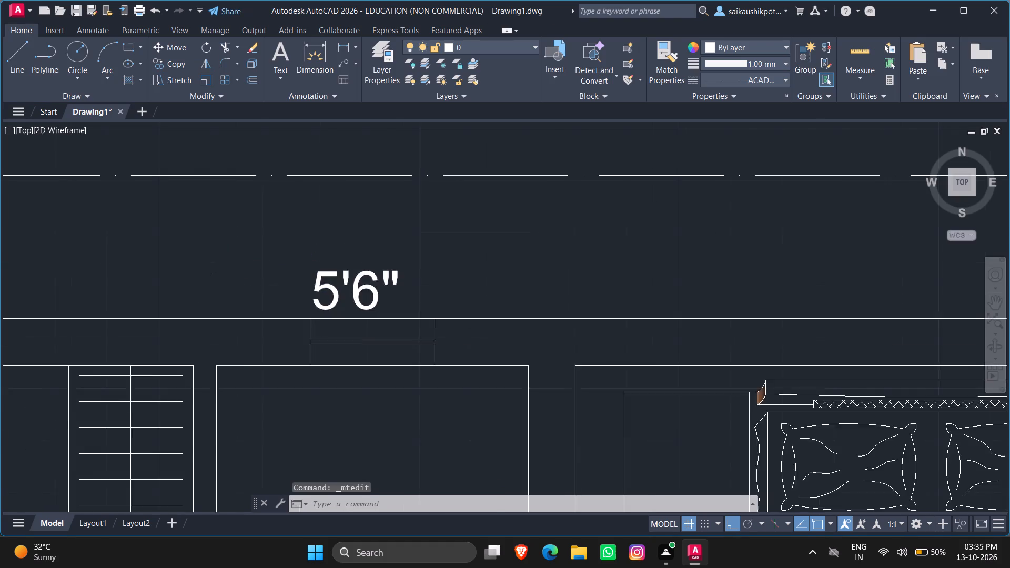
{"action": "scroll", "coordinate": [437, 326], "scroll_direction": "down", "scroll_amount": 2}
{"action": "scroll", "coordinate": [515, 321], "scroll_direction": "down", "scroll_amount": 2}
{"action": "scroll", "coordinate": [607, 387], "scroll_direction": "up", "scroll_amount": 3}
{"action": "scroll", "coordinate": [495, 355], "scroll_direction": "up", "scroll_amount": 1}
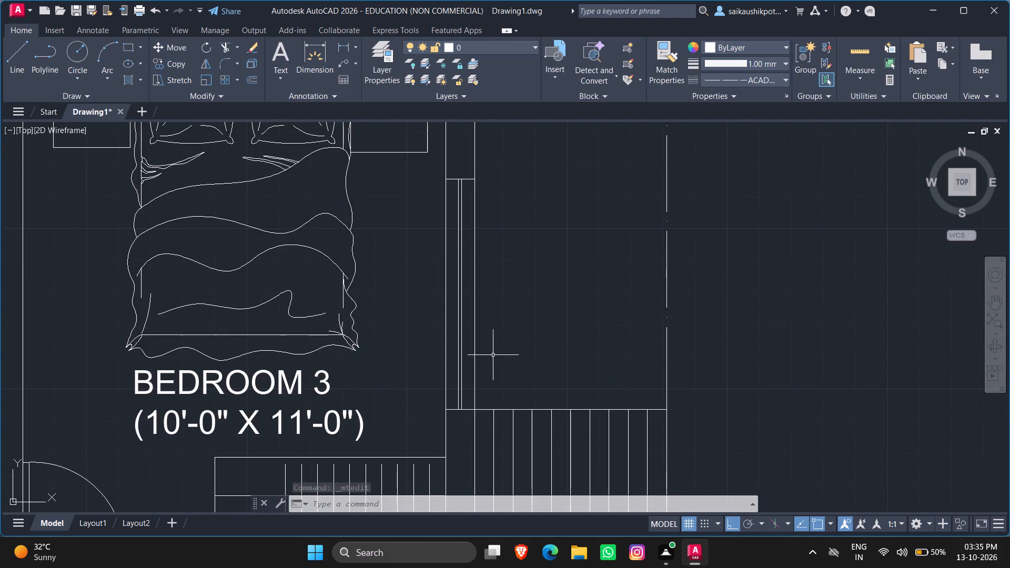
{"action": "scroll", "coordinate": [498, 378], "scroll_direction": "up", "scroll_amount": 1}
{"action": "scroll", "coordinate": [512, 367], "scroll_direction": "down", "scroll_amount": 1}
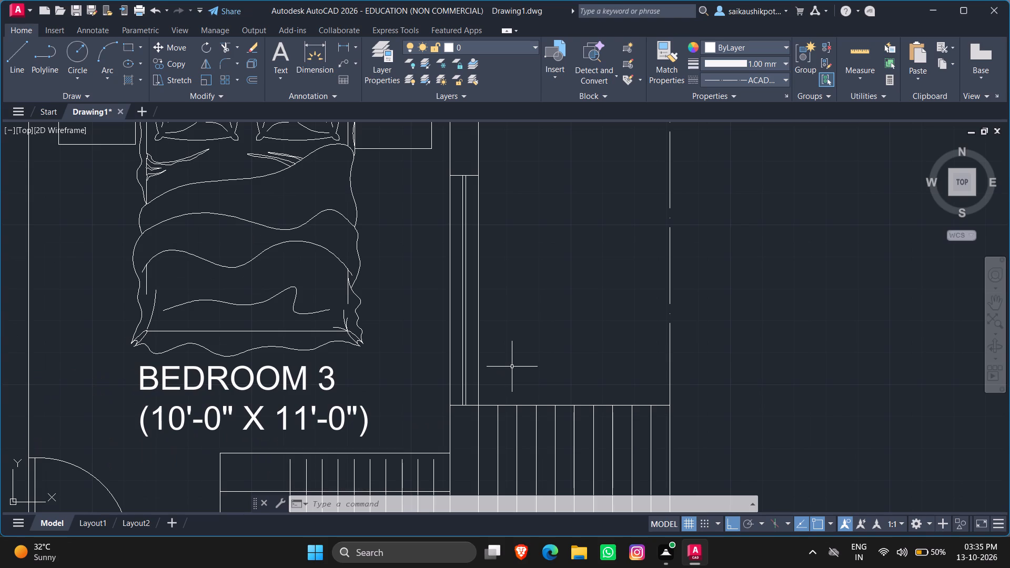
{"action": "key", "text": "ctrl+v"}
{"action": "left_click", "coordinate": [510, 350]}
{"action": "left_click", "coordinate": [516, 337]}
{"action": "double_click", "coordinate": [517, 336]}
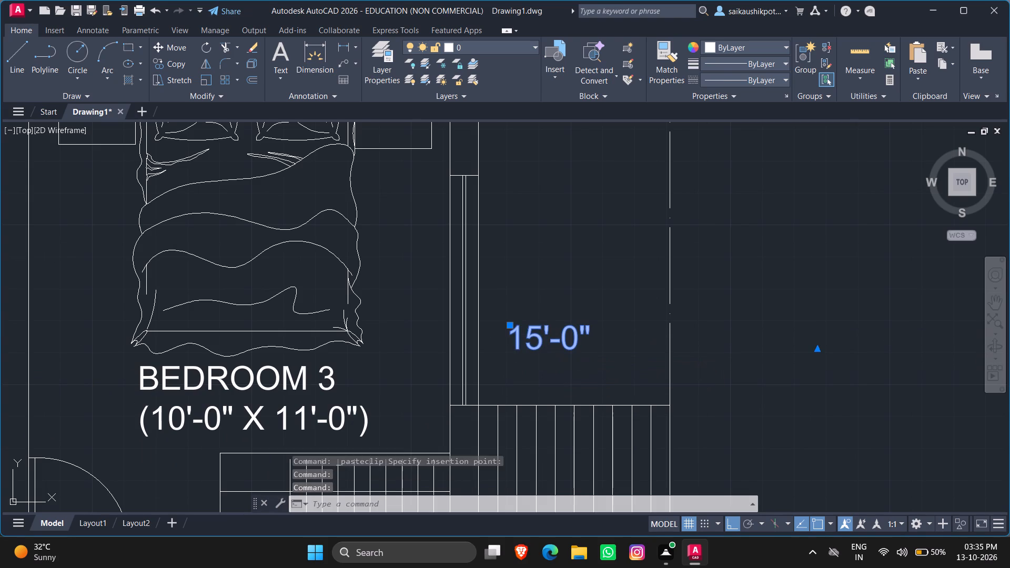
{"action": "key", "text": "ctrl+a"}
{"action": "key", "text": "BackSpace"}
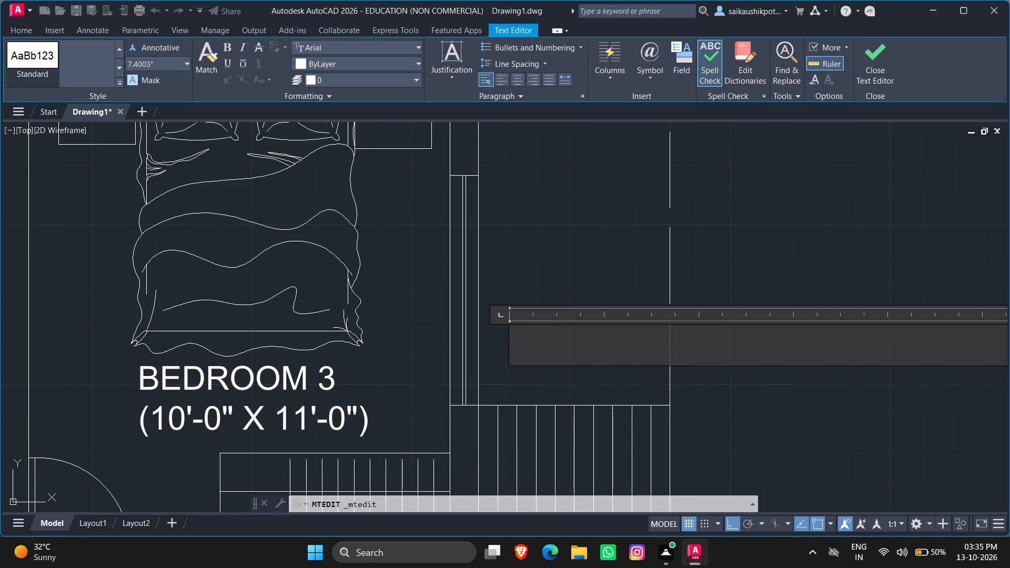
{"action": "type", "text": "12'-0\""}
{"action": "key", "text": "Escape"}
{"action": "key", "text": "Return"}
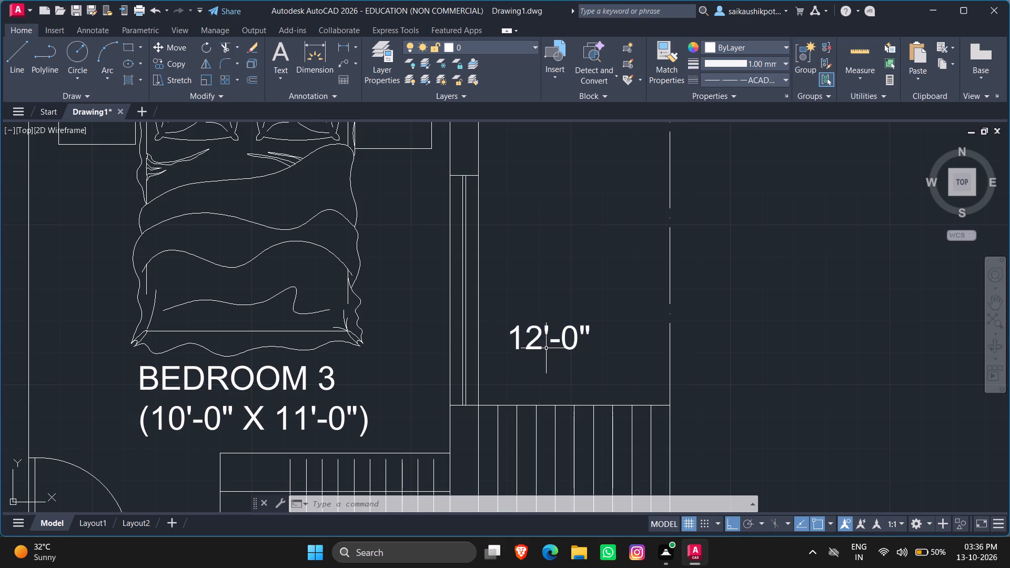
Rotate the 12'-0" text beside Bedroom 3 by 90 degrees so it reads upward along the window.
{"action": "left_click", "coordinate": [546, 348]}
{"action": "left_click", "coordinate": [519, 337]}
{"action": "type", "text": "RO"}
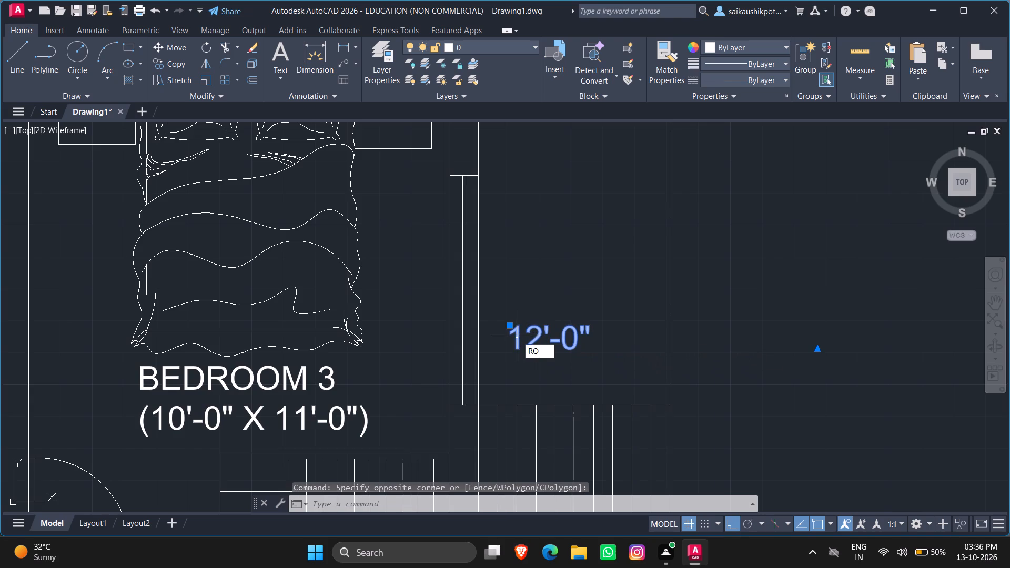
{"action": "key", "text": "Return"}
{"action": "left_click", "coordinate": [515, 332]}
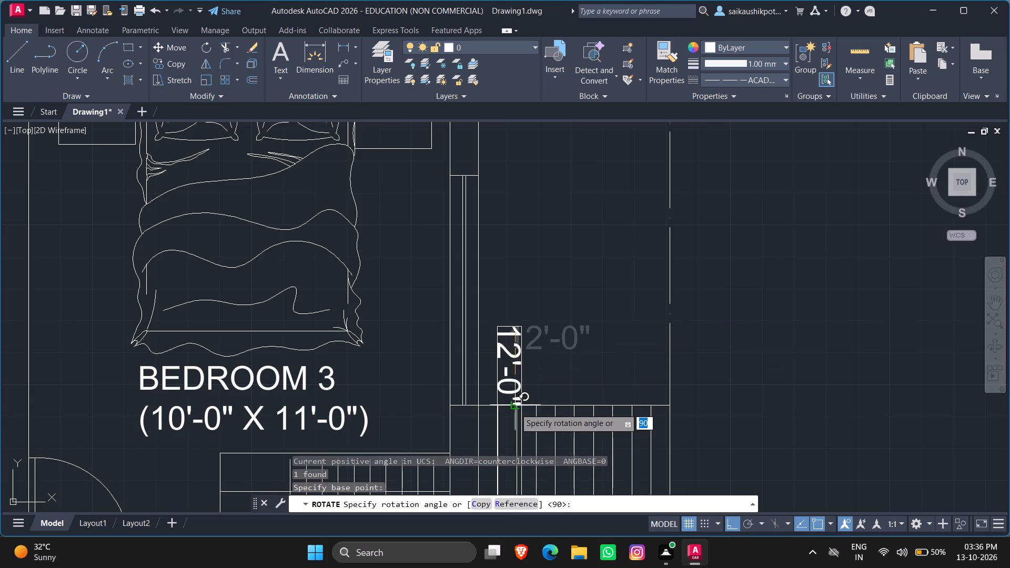
{"action": "left_click", "coordinate": [528, 236]}
Move the rotated 12'-0" text about 5 inches closer to the Bedroom 3 side wall.
{"action": "left_click", "coordinate": [530, 314]}
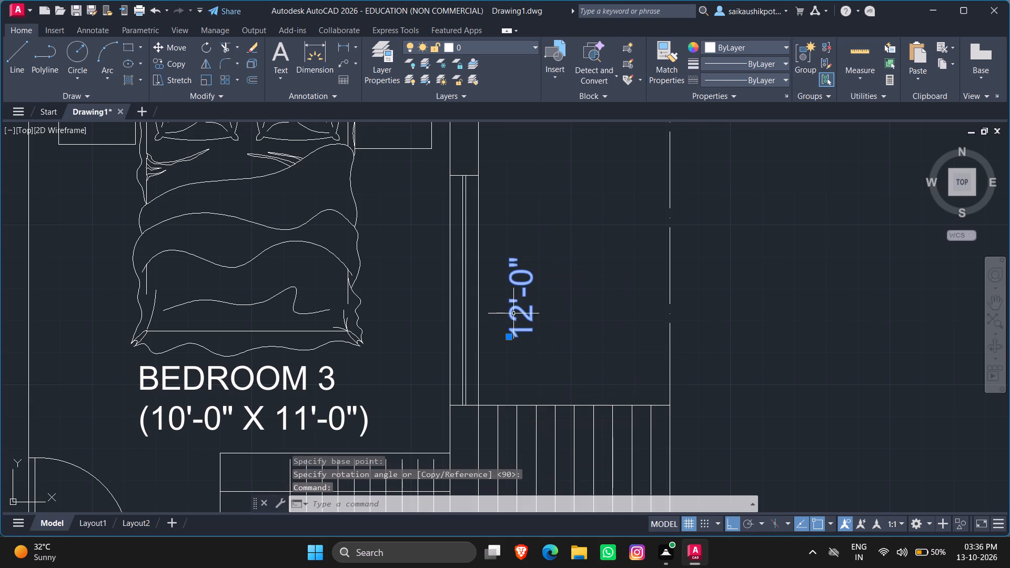
{"action": "left_click", "coordinate": [509, 336]}
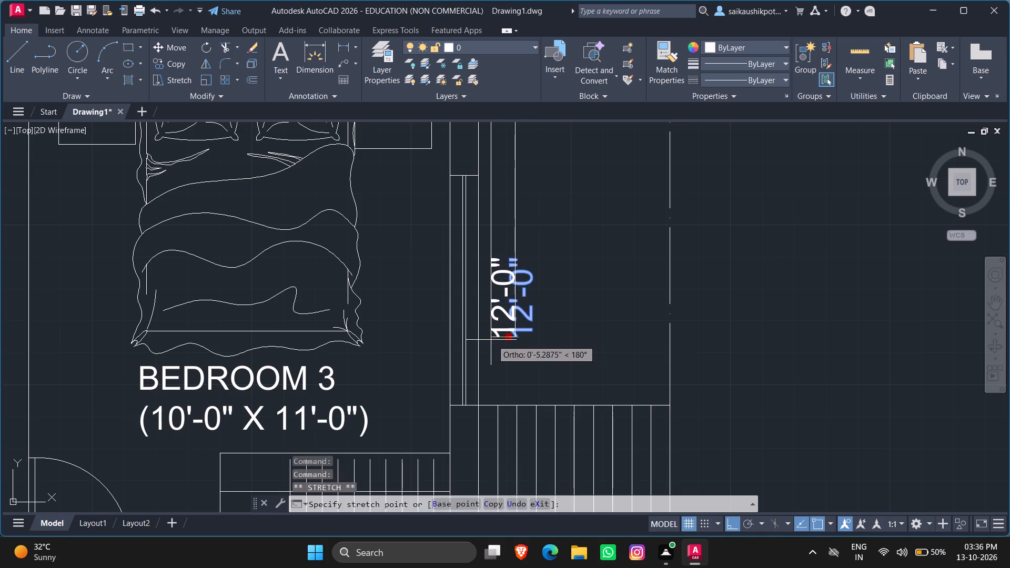
{"action": "left_click", "coordinate": [490, 340]}
{"action": "key", "text": "Escape"}
Copy the rotated 12'-0" text beside the Bedroom 3 window.
{"action": "scroll", "coordinate": [523, 336], "scroll_direction": "down", "scroll_amount": 4}
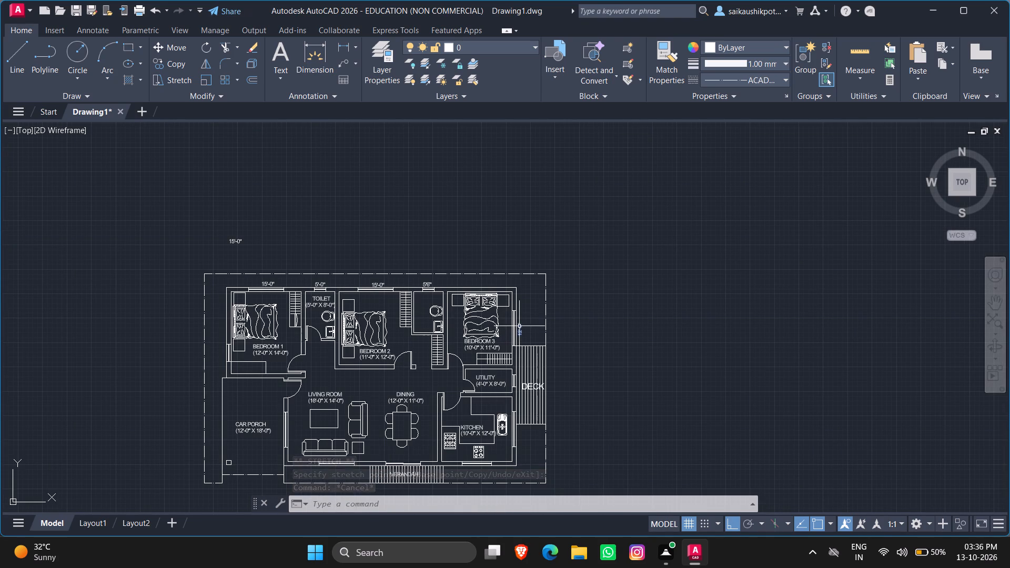
{"action": "left_click", "coordinate": [520, 329]}
{"action": "key", "text": "ctrl+c"}
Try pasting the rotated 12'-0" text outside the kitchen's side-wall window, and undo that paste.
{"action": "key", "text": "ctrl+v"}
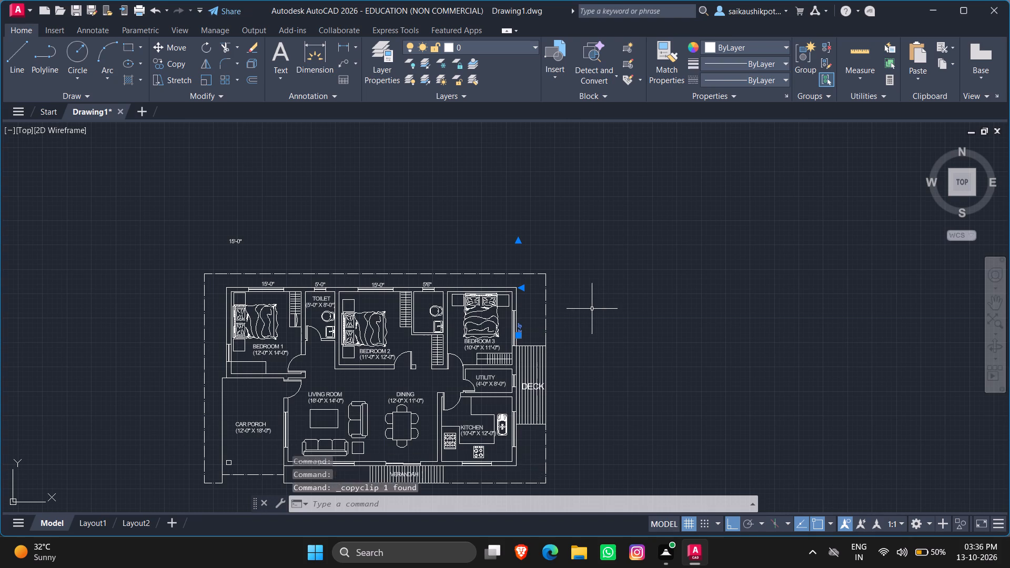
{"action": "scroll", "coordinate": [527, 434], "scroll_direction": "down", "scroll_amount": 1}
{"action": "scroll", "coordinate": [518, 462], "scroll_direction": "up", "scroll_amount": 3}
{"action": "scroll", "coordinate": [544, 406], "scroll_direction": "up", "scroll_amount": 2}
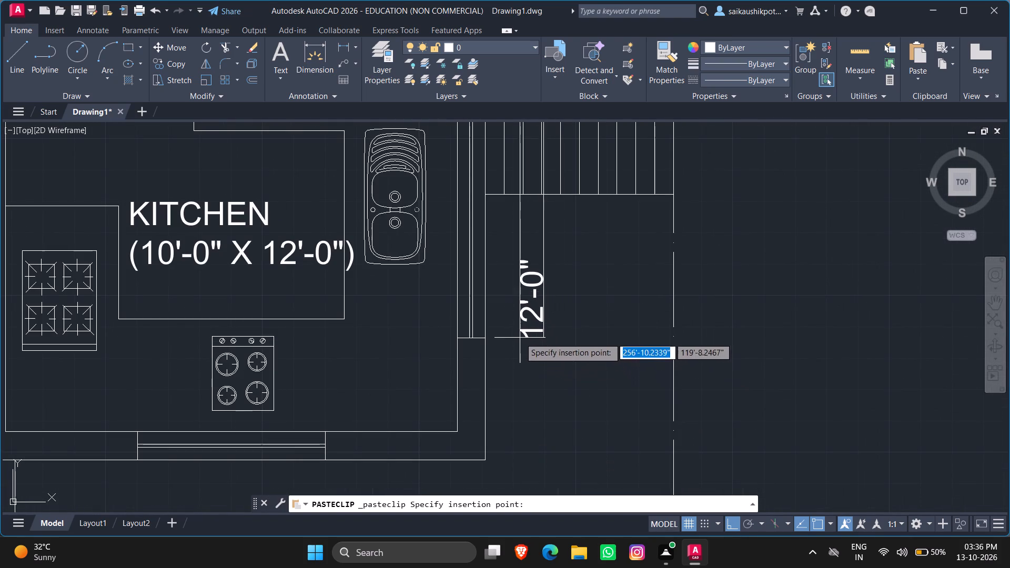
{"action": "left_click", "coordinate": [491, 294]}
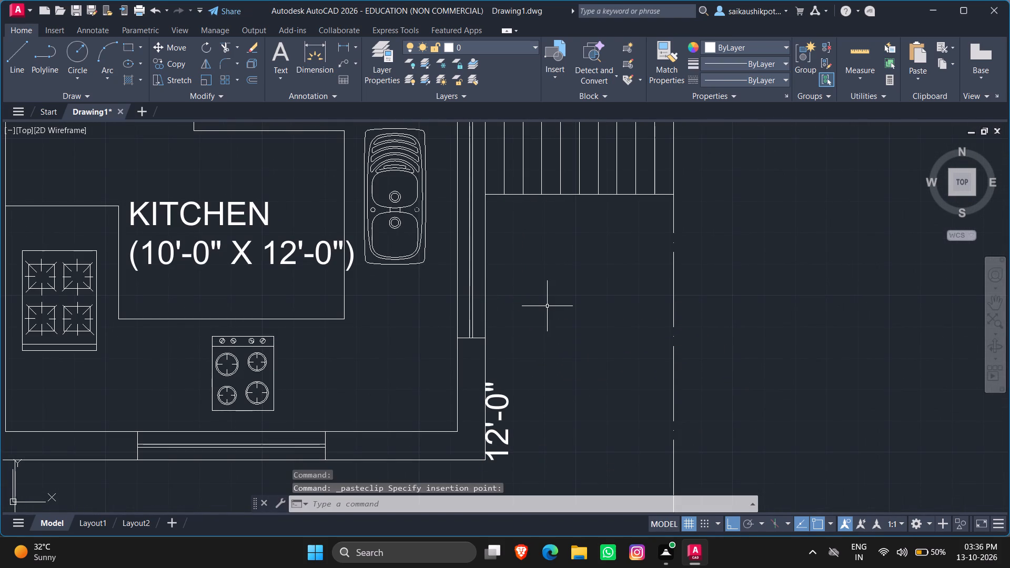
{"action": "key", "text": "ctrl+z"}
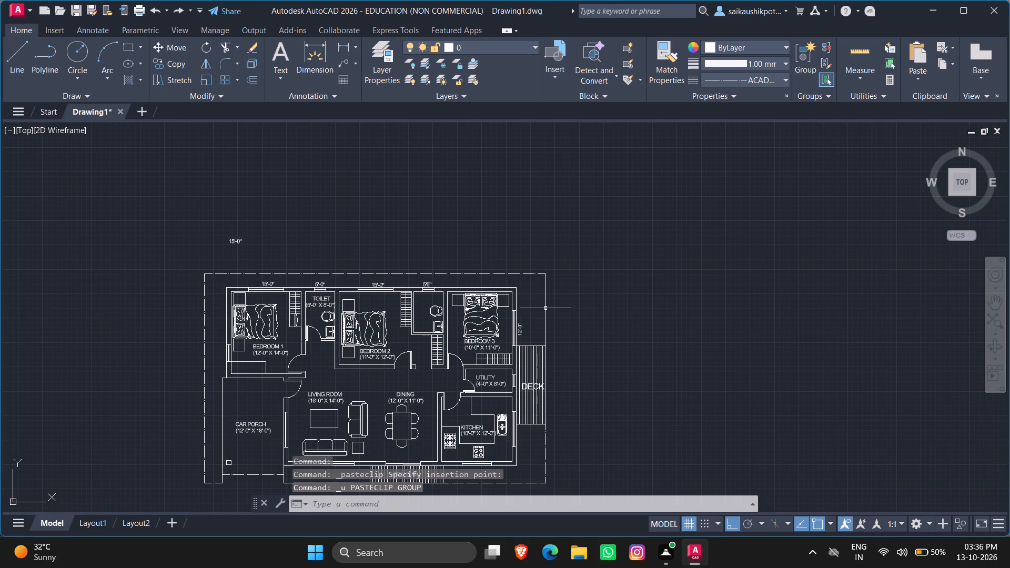
Paste the rotated 12'-0" text just outside the kitchen's side-wall window, below the deck.
{"action": "key", "text": "ctrl+v"}
{"action": "scroll", "coordinate": [524, 462], "scroll_direction": "down", "scroll_amount": 1}
{"action": "scroll", "coordinate": [524, 462], "scroll_direction": "up", "scroll_amount": 7}
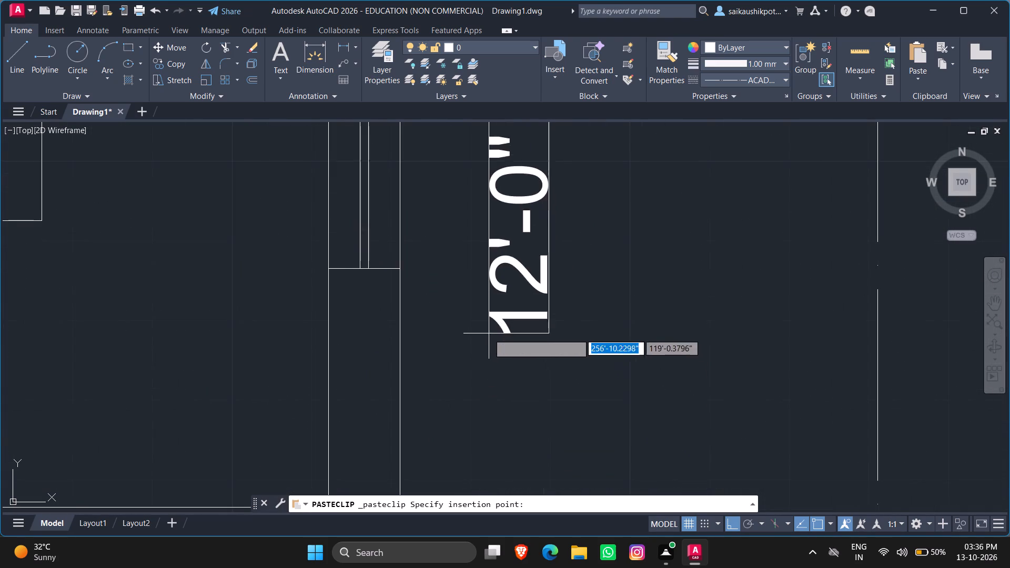
{"action": "scroll", "coordinate": [474, 330], "scroll_direction": "down", "scroll_amount": 3}
{"action": "scroll", "coordinate": [461, 303], "scroll_direction": "up", "scroll_amount": 2}
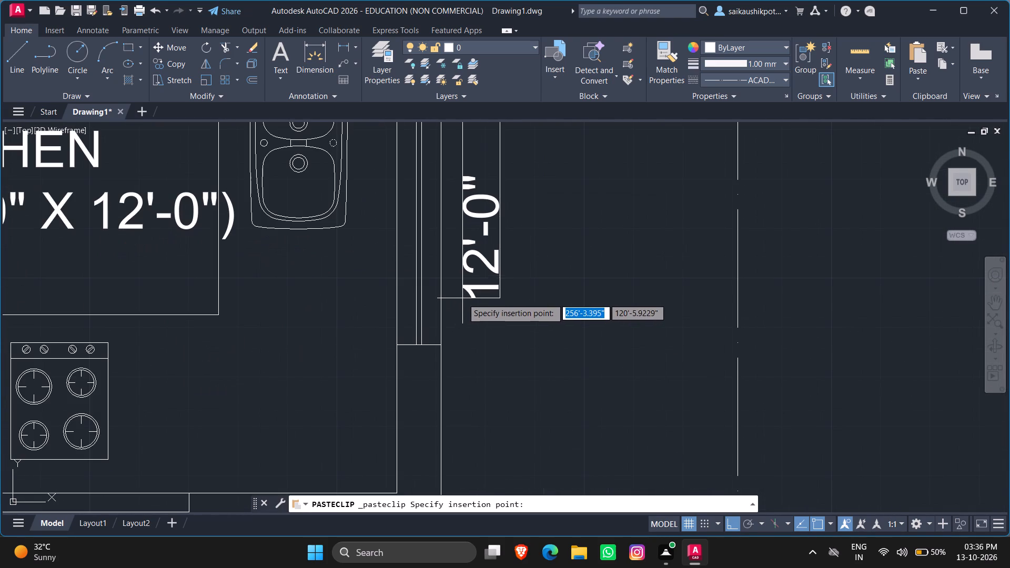
{"action": "left_click", "coordinate": [462, 298]}
{"action": "scroll", "coordinate": [488, 339], "scroll_direction": "down", "scroll_amount": 3}
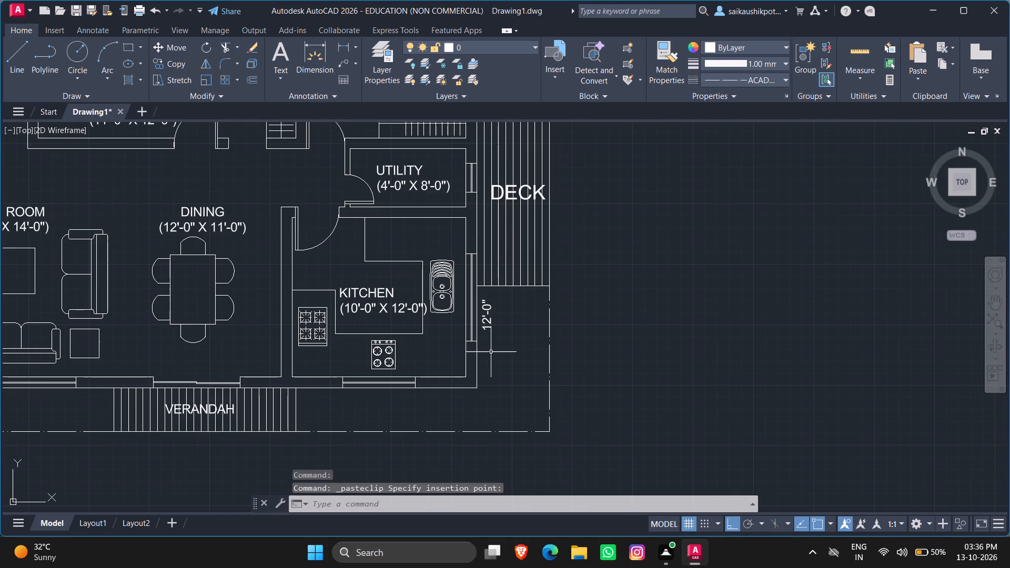
Copy the horizontal 15'-0" text above Bedroom 2 and paste it just outside the kitchen's front-wall window.
{"action": "scroll", "coordinate": [487, 354], "scroll_direction": "down", "scroll_amount": 3}
{"action": "scroll", "coordinate": [432, 252], "scroll_direction": "up", "scroll_amount": 2}
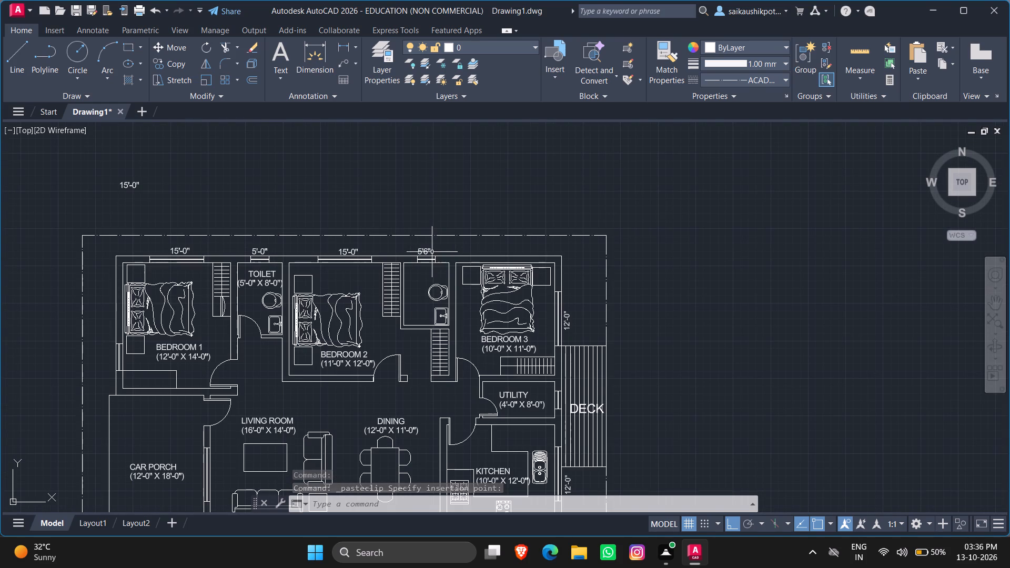
{"action": "left_click", "coordinate": [353, 249]}
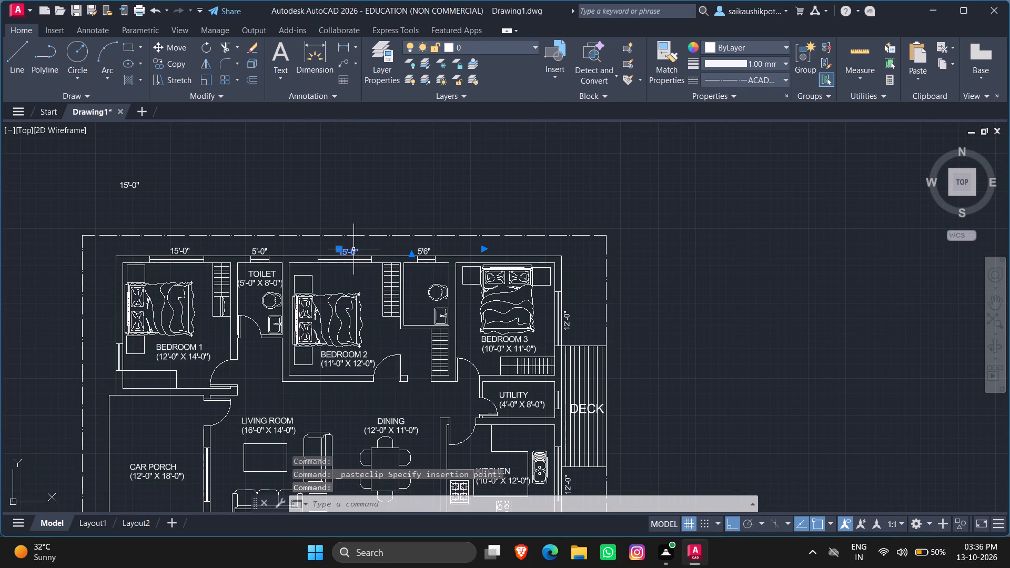
{"action": "key", "text": "ctrl+c"}
{"action": "key", "text": "ctrl+v"}
{"action": "scroll", "coordinate": [397, 205], "scroll_direction": "down", "scroll_amount": 3}
{"action": "scroll", "coordinate": [433, 308], "scroll_direction": "up", "scroll_amount": 1}
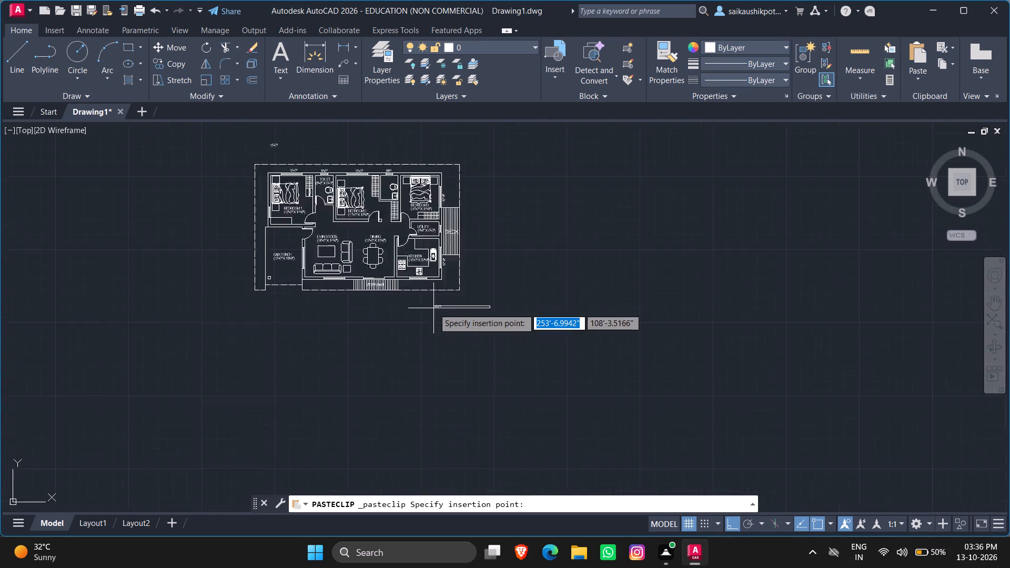
{"action": "scroll", "coordinate": [433, 308], "scroll_direction": "up", "scroll_amount": 2}
{"action": "scroll", "coordinate": [349, 231], "scroll_direction": "up", "scroll_amount": 2}
{"action": "scroll", "coordinate": [402, 226], "scroll_direction": "up", "scroll_amount": 3}
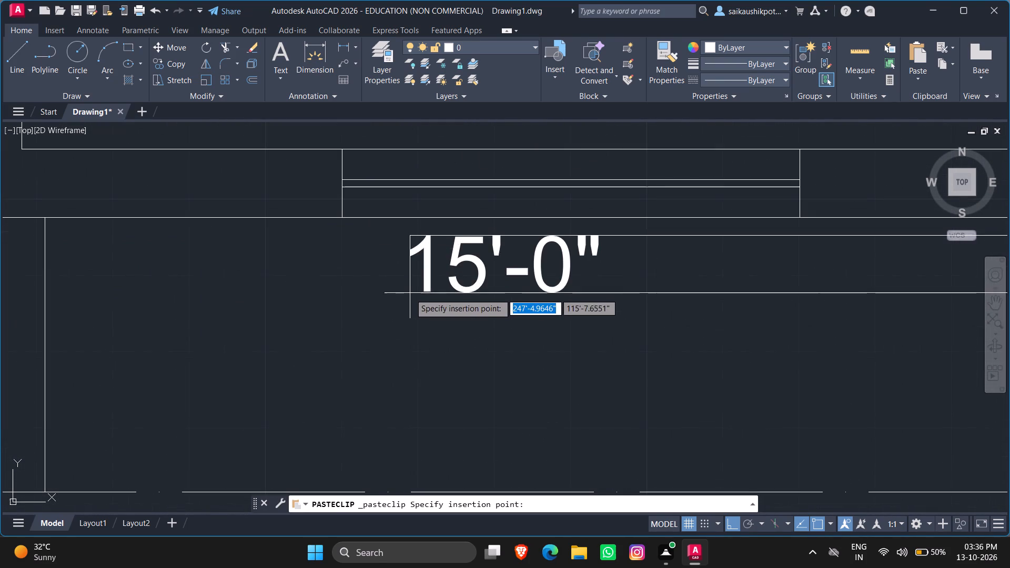
{"action": "left_click", "coordinate": [458, 295]}
Change the size text outside the kitchen's front-wall window to 17'-0".
{"action": "double_click", "coordinate": [463, 253]}
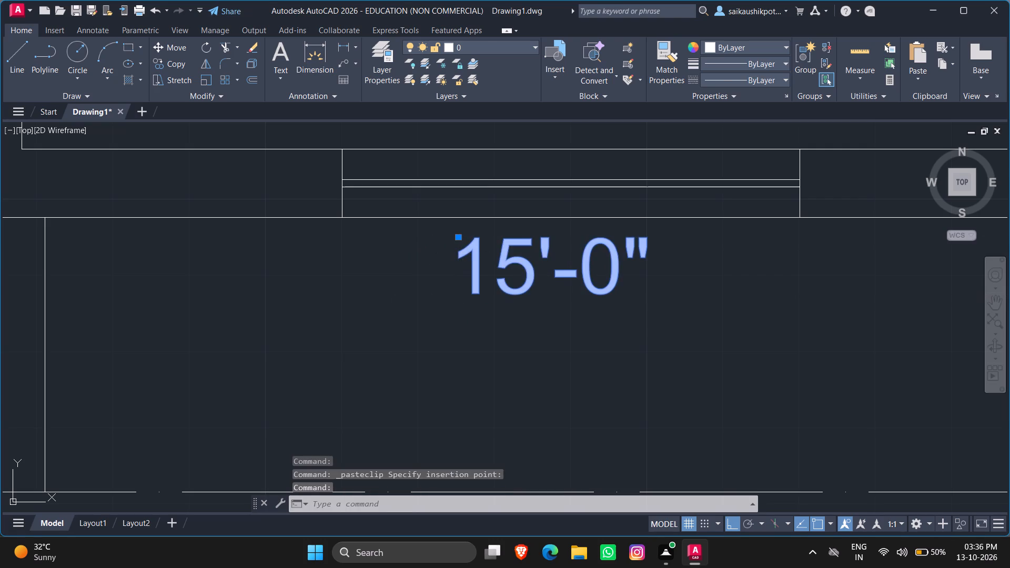
{"action": "key", "text": "ctrl+a"}
{"action": "key", "text": "BackSpace"}
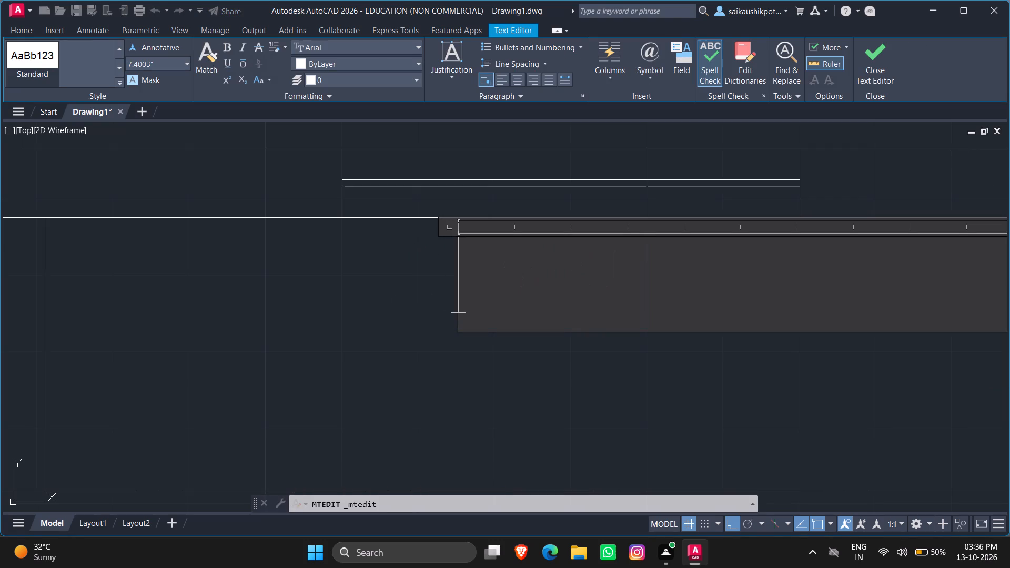
{"action": "type", "text": "17'-0\""}
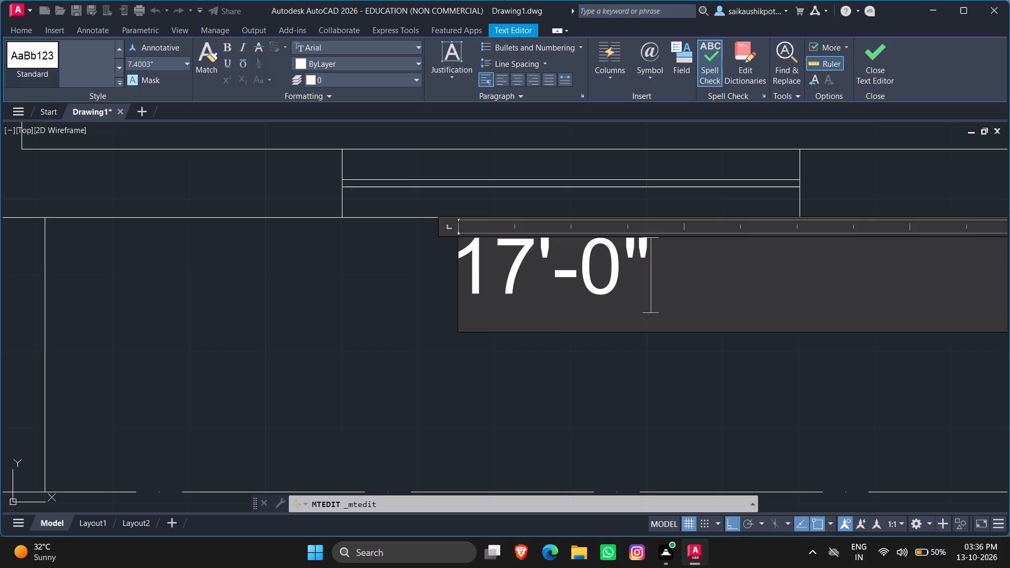
{"action": "key", "text": "Escape"}
{"action": "key", "text": "Return"}
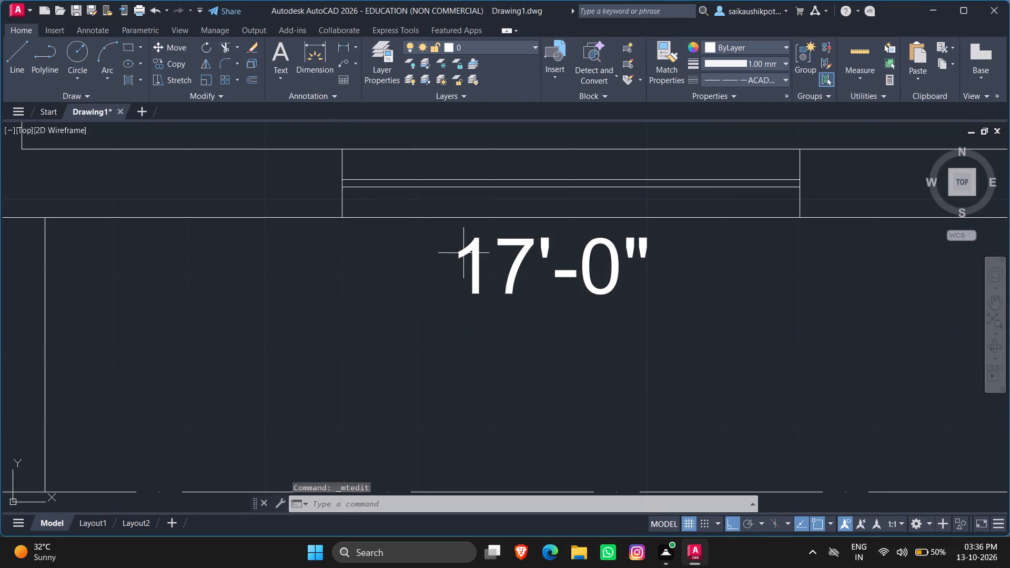
Paste the copied size text just outside the living room's front-wall window and change it to 40'-0".
{"action": "scroll", "coordinate": [463, 253], "scroll_direction": "down", "scroll_amount": 4}
{"action": "scroll", "coordinate": [506, 266], "scroll_direction": "down", "scroll_amount": 3}
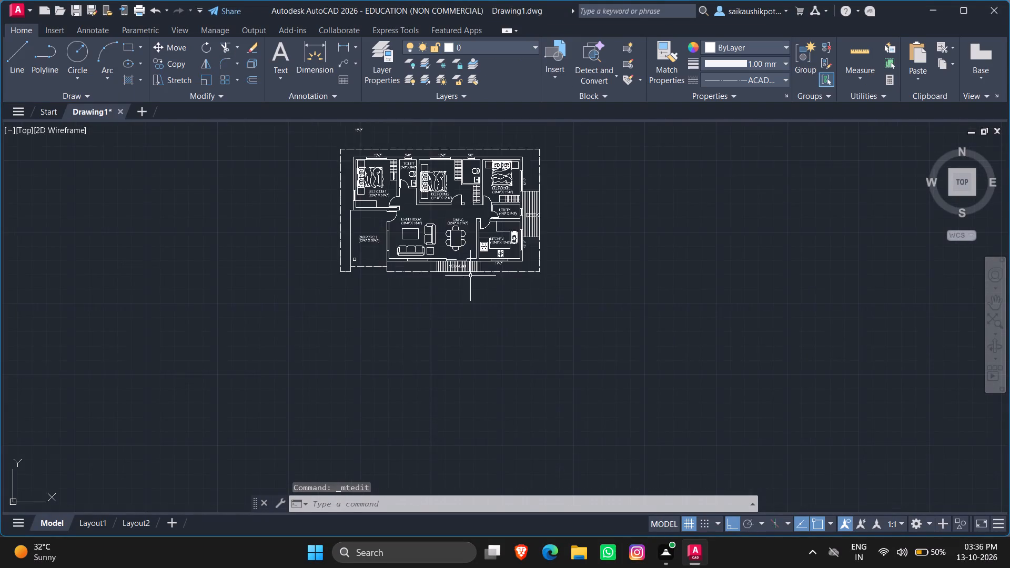
{"action": "scroll", "coordinate": [359, 269], "scroll_direction": "up", "scroll_amount": 3}
{"action": "scroll", "coordinate": [601, 224], "scroll_direction": "up", "scroll_amount": 4}
{"action": "scroll", "coordinate": [573, 277], "scroll_direction": "down", "scroll_amount": 2}
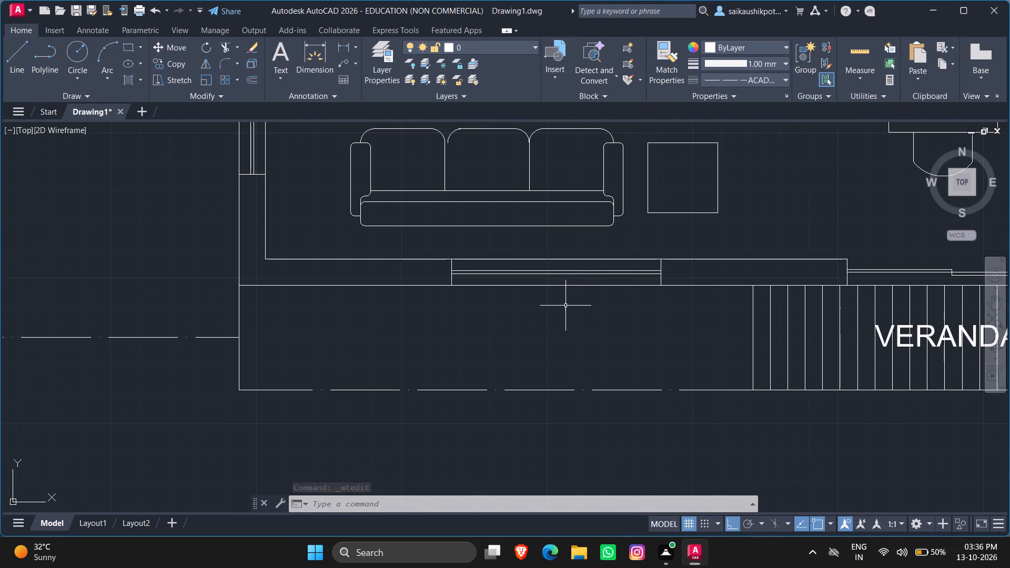
{"action": "key", "text": "ctrl+v"}
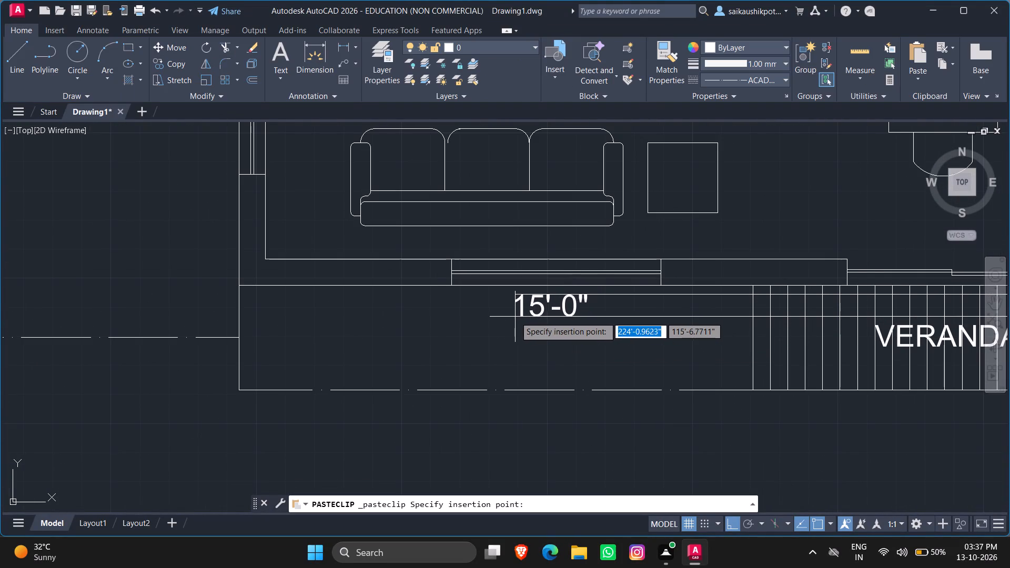
{"action": "left_click", "coordinate": [514, 317]}
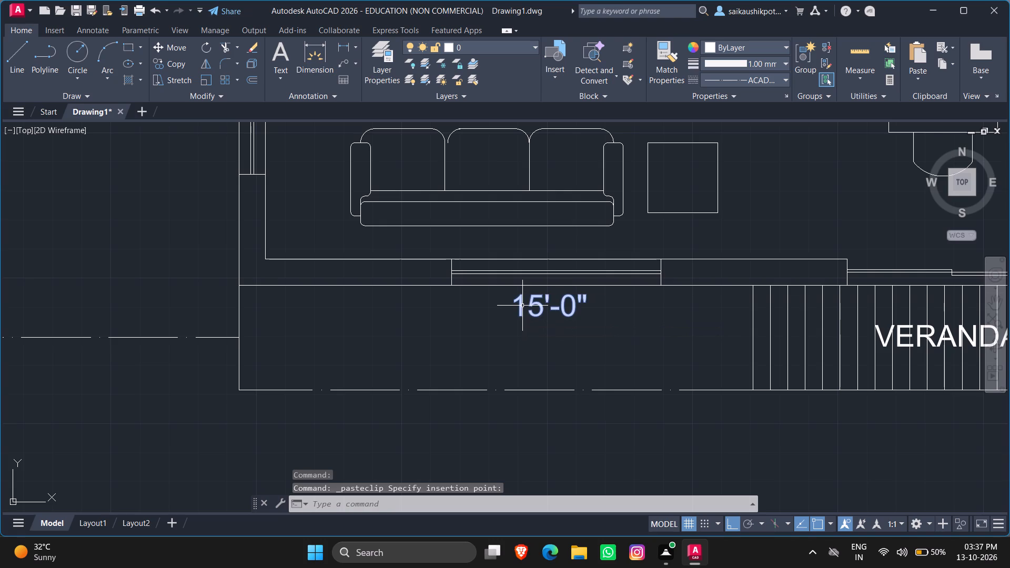
{"action": "double_click", "coordinate": [522, 306]}
{"action": "key", "text": "ctrl+a"}
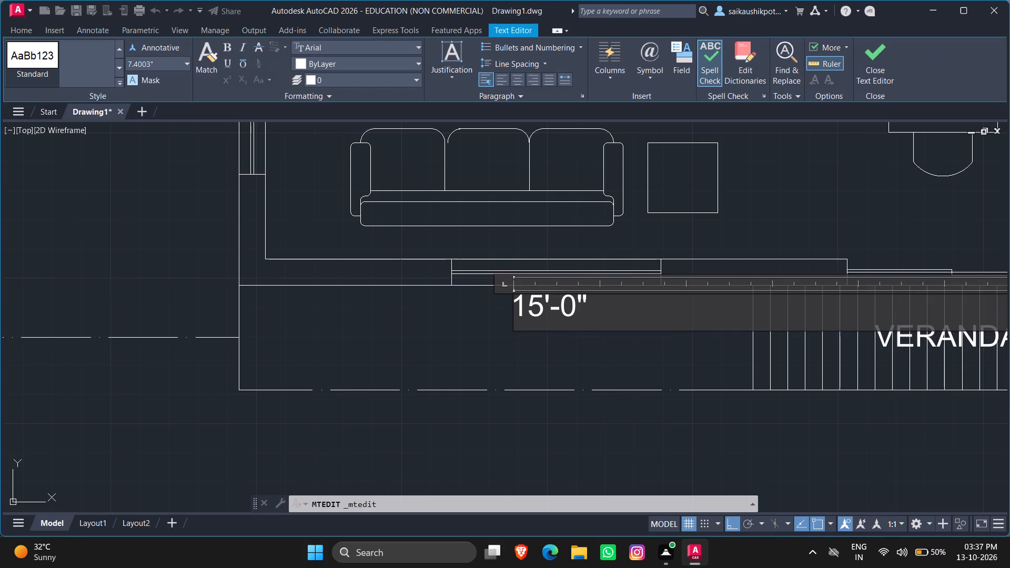
{"action": "key", "text": "BackSpace"}
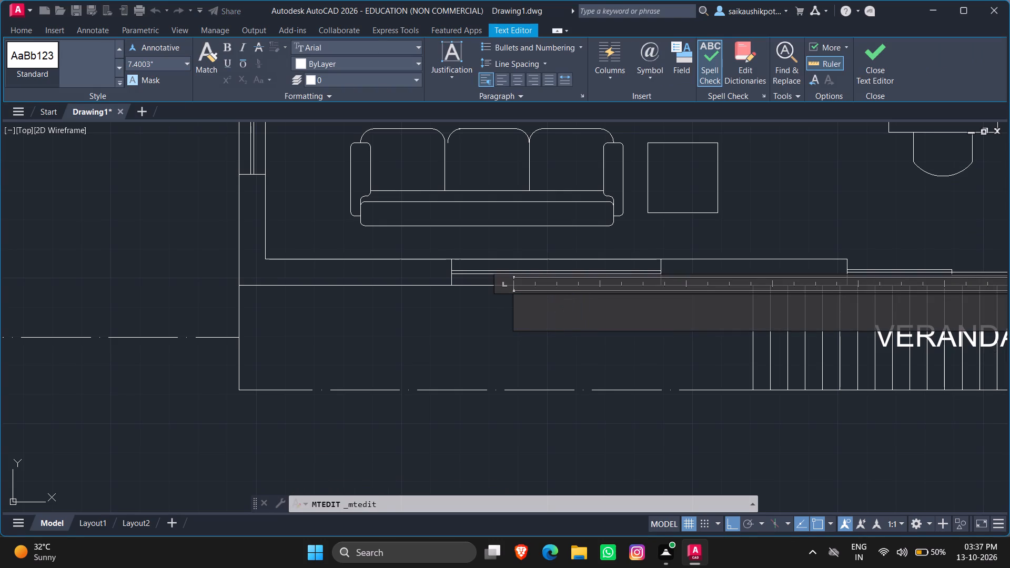
{"action": "type", "text": "40'-0\""}
{"action": "key", "text": "Escape"}
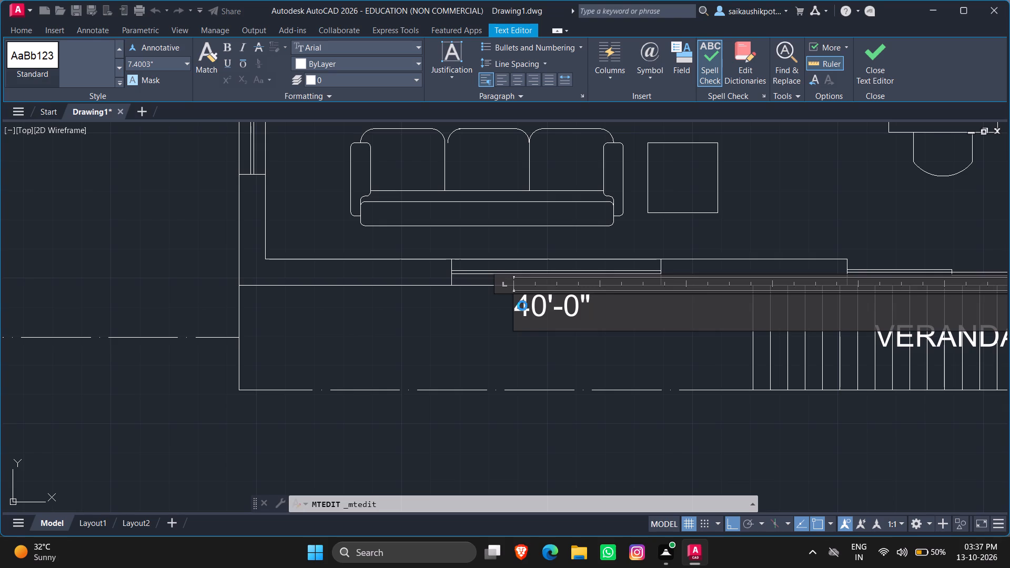
{"action": "key", "text": "Return"}
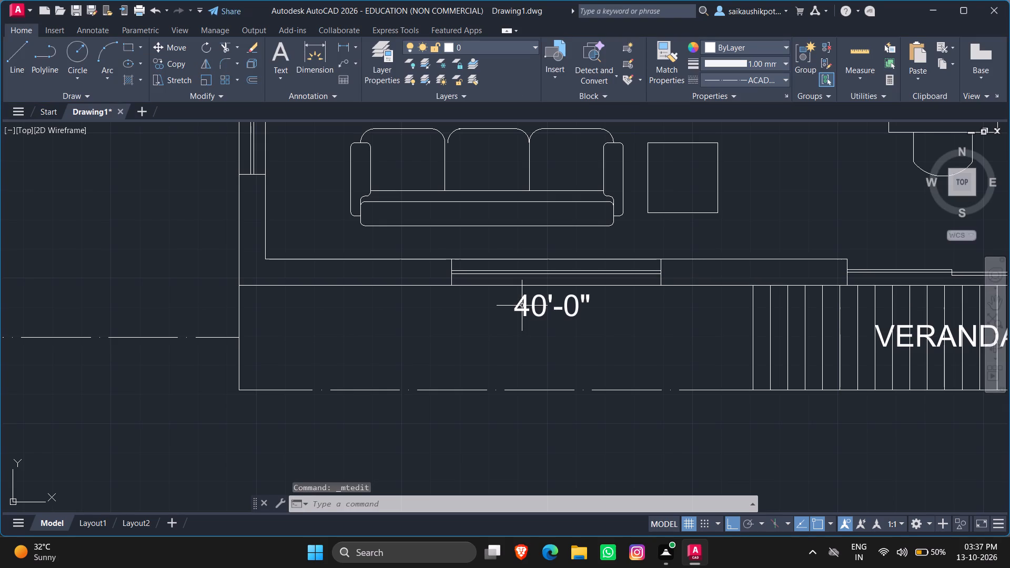
{"action": "scroll", "coordinate": [522, 306], "scroll_direction": "down", "scroll_amount": 4}
{"action": "scroll", "coordinate": [614, 276], "scroll_direction": "down", "scroll_amount": 2}
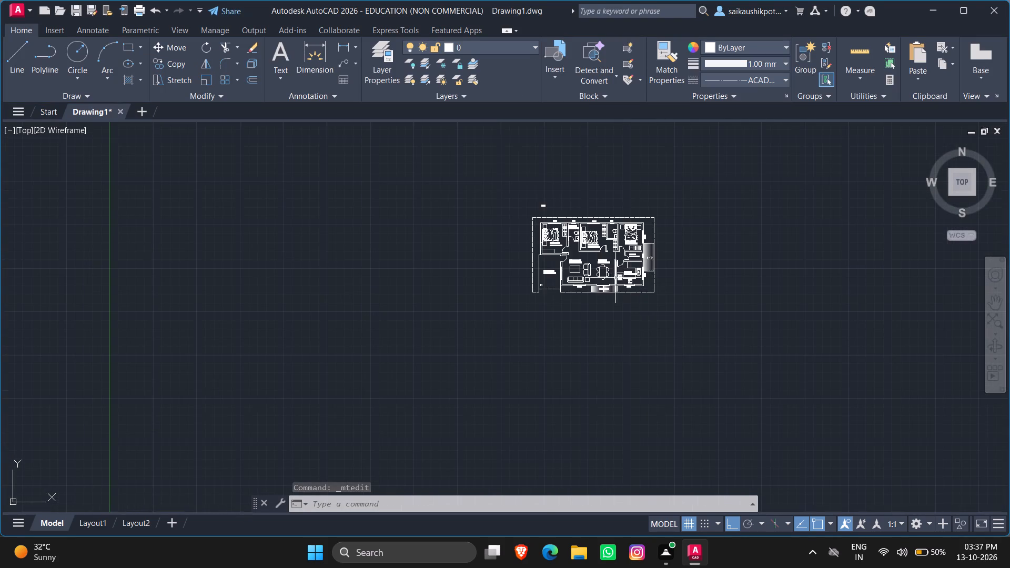
Copy the rotated 12'-0" text beside the kitchen's side-wall window and paste it on the car porch side of the living room's side window.
{"action": "scroll", "coordinate": [633, 288], "scroll_direction": "up", "scroll_amount": 4}
{"action": "left_click", "coordinate": [691, 227]}
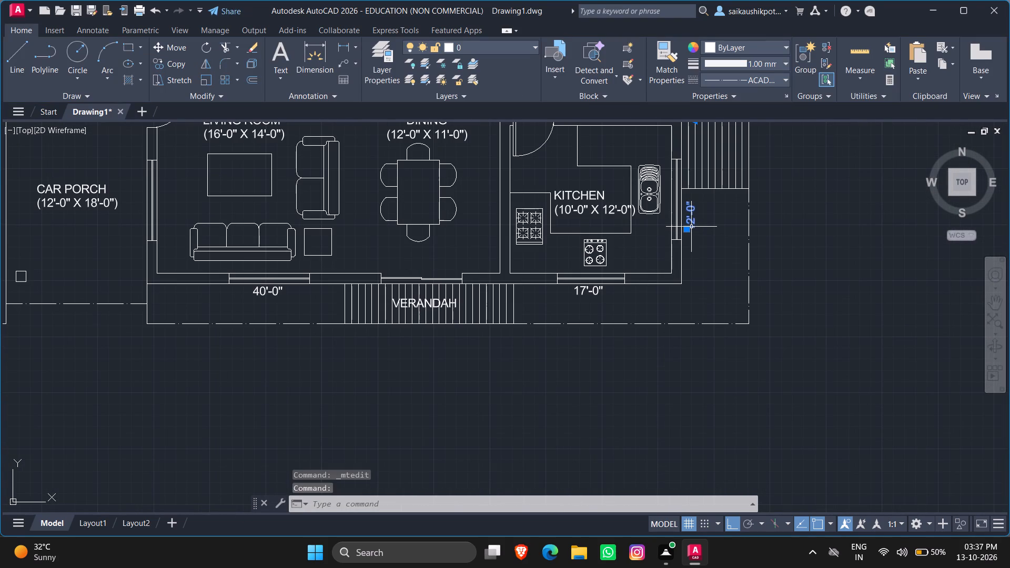
{"action": "key", "text": "ctrl+c"}
{"action": "key", "text": "ctrl+v"}
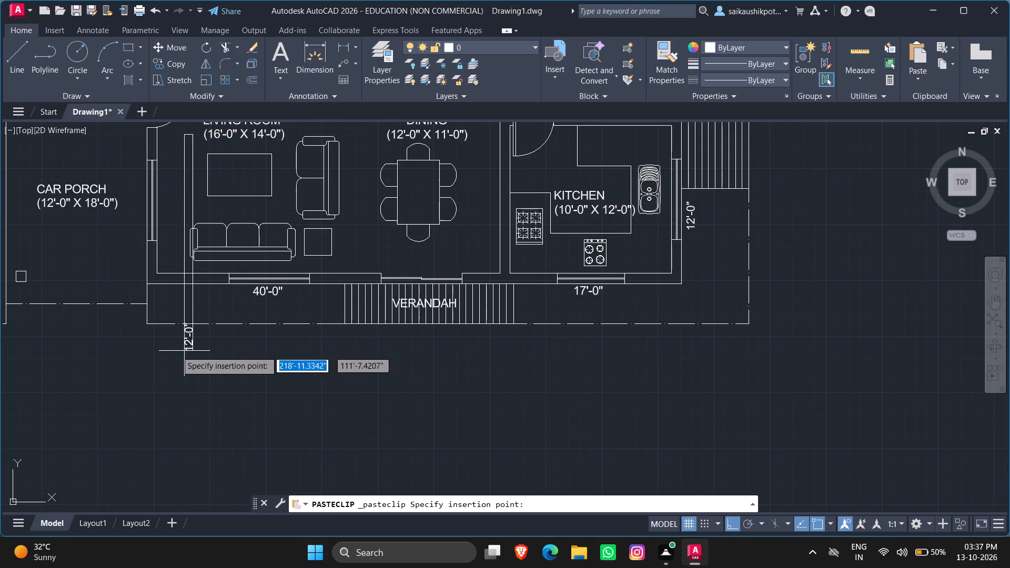
{"action": "scroll", "coordinate": [328, 326], "scroll_direction": "down", "scroll_amount": 3}
{"action": "scroll", "coordinate": [291, 299], "scroll_direction": "up", "scroll_amount": 4}
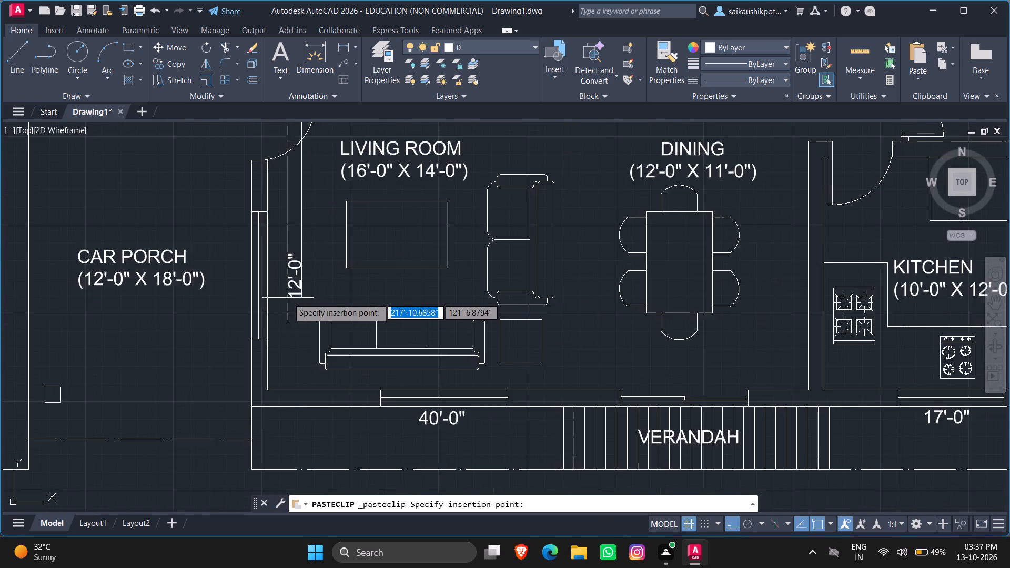
{"action": "scroll", "coordinate": [288, 298], "scroll_direction": "up", "scroll_amount": 1}
{"action": "scroll", "coordinate": [288, 298], "scroll_direction": "down", "scroll_amount": 3}
{"action": "scroll", "coordinate": [288, 298], "scroll_direction": "up", "scroll_amount": 1}
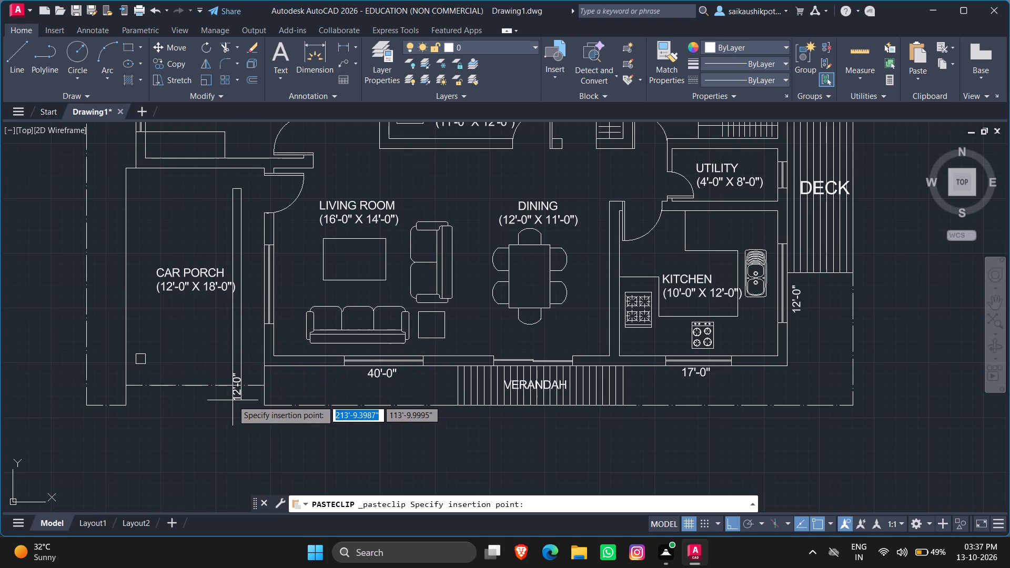
{"action": "scroll", "coordinate": [246, 311], "scroll_direction": "up", "scroll_amount": 2}
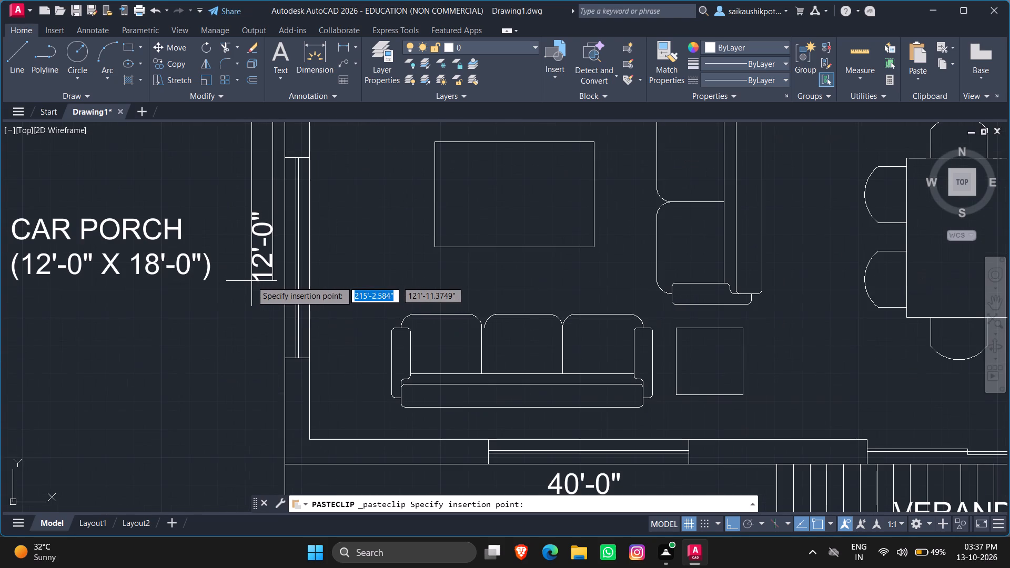
{"action": "left_click", "coordinate": [251, 281]}
Change the pasted size text beside the living room's side window to 18'-0".
{"action": "left_click", "coordinate": [252, 270]}
{"action": "triple_click", "coordinate": [256, 262]}
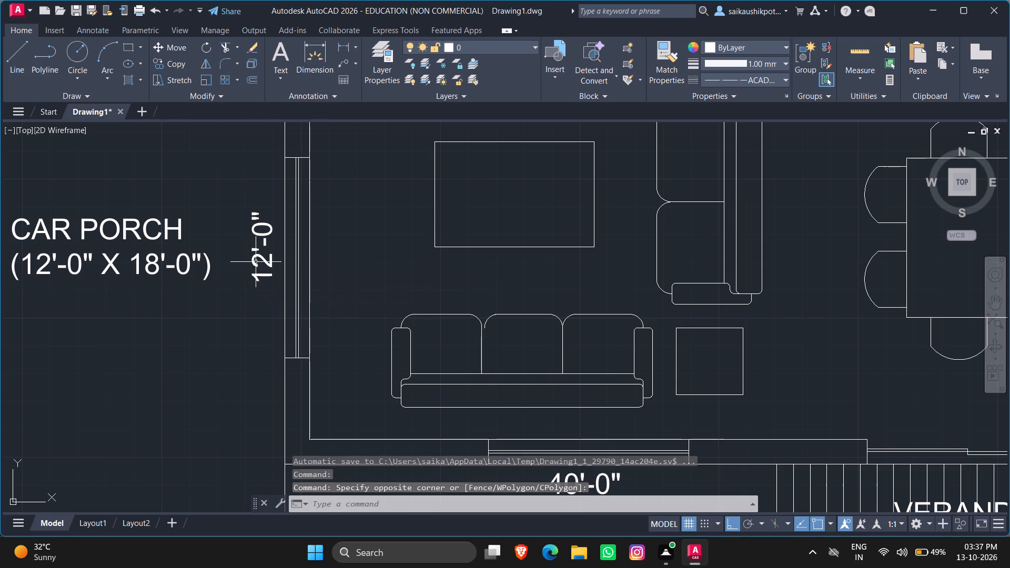
{"action": "double_click", "coordinate": [256, 262]}
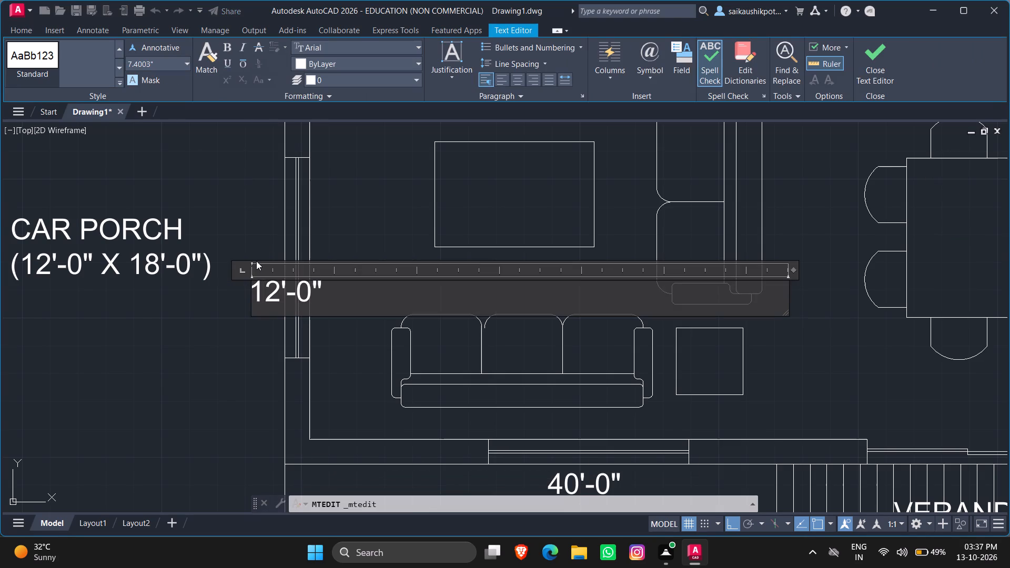
{"action": "key", "text": "ctrl+a"}
{"action": "key", "text": "BackSpace"}
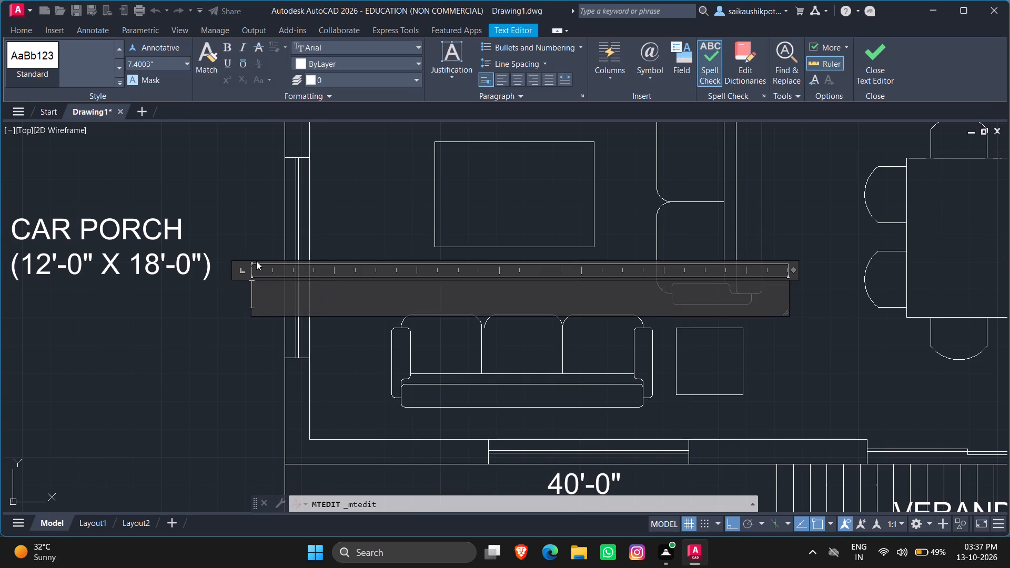
{"action": "type", "text": "18'-0\""}
{"action": "key", "text": "Escape"}
{"action": "key", "text": "Return"}
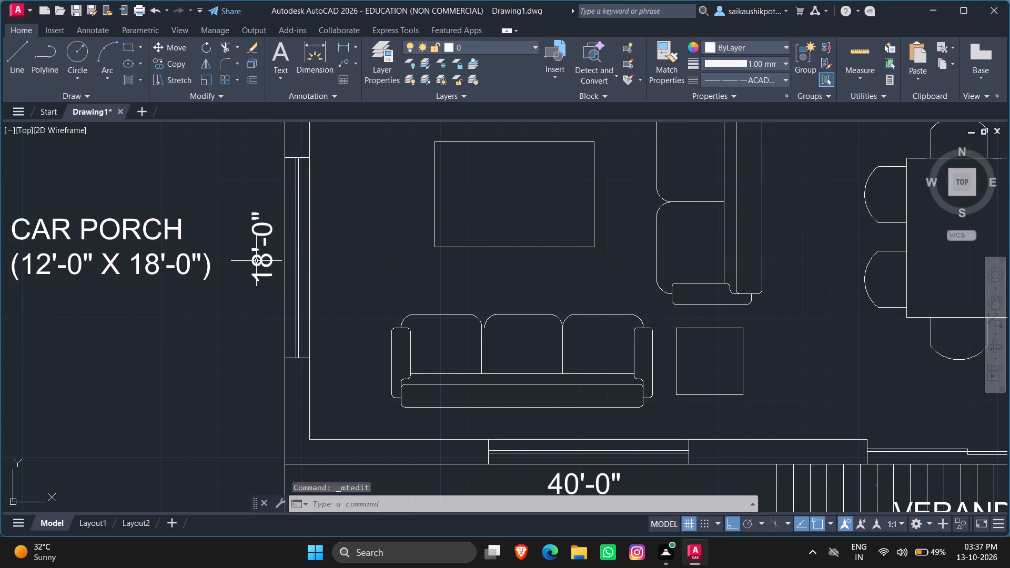
Paste the copied rotated 12'-0" text just outside Bedroom 1's side-wall window.
{"action": "scroll", "coordinate": [254, 280], "scroll_direction": "down", "scroll_amount": 5}
{"action": "scroll", "coordinate": [204, 246], "scroll_direction": "up", "scroll_amount": 5}
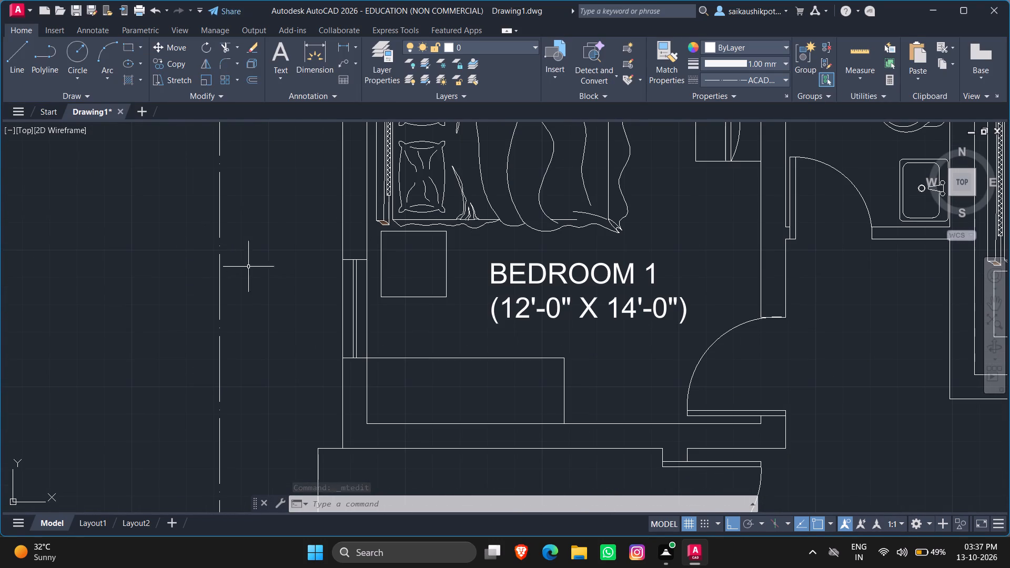
{"action": "key", "text": "ctrl+v"}
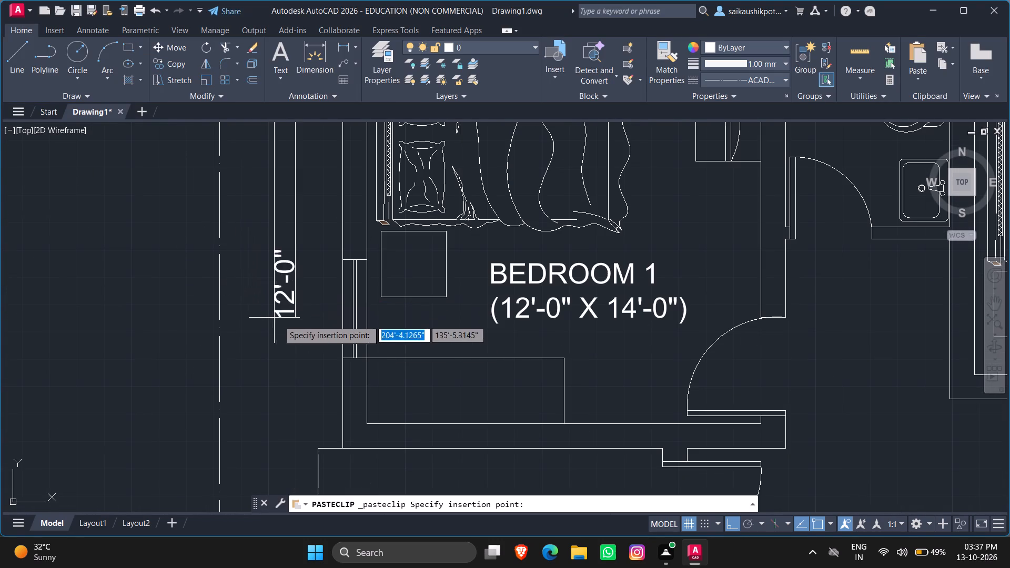
{"action": "left_click", "coordinate": [309, 342]}
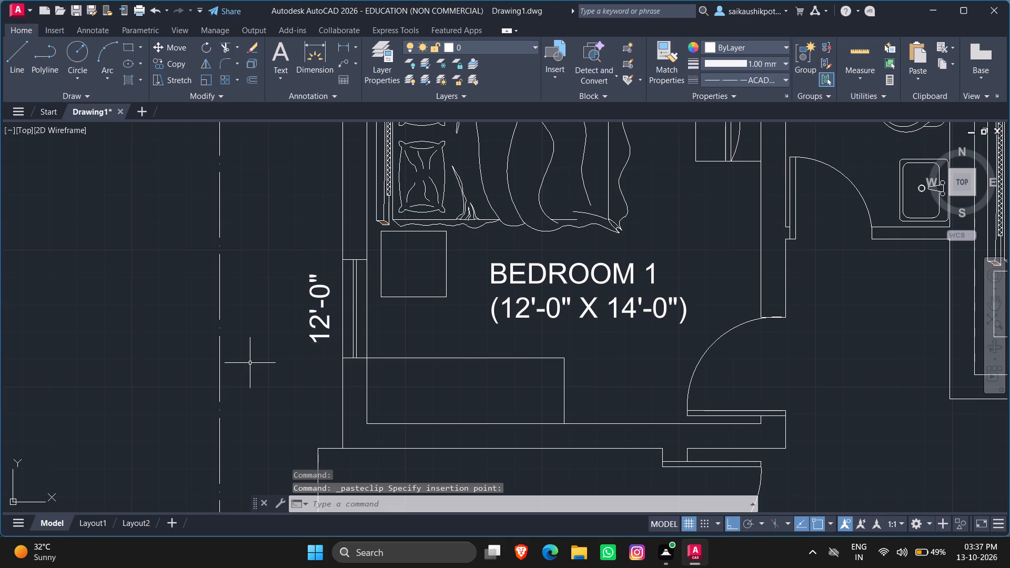
{"action": "scroll", "coordinate": [250, 363], "scroll_direction": "down", "scroll_amount": 3}
{"action": "key", "text": "Escape"}
{"action": "key", "text": "Escape"}
{"action": "key", "text": "Escape"}
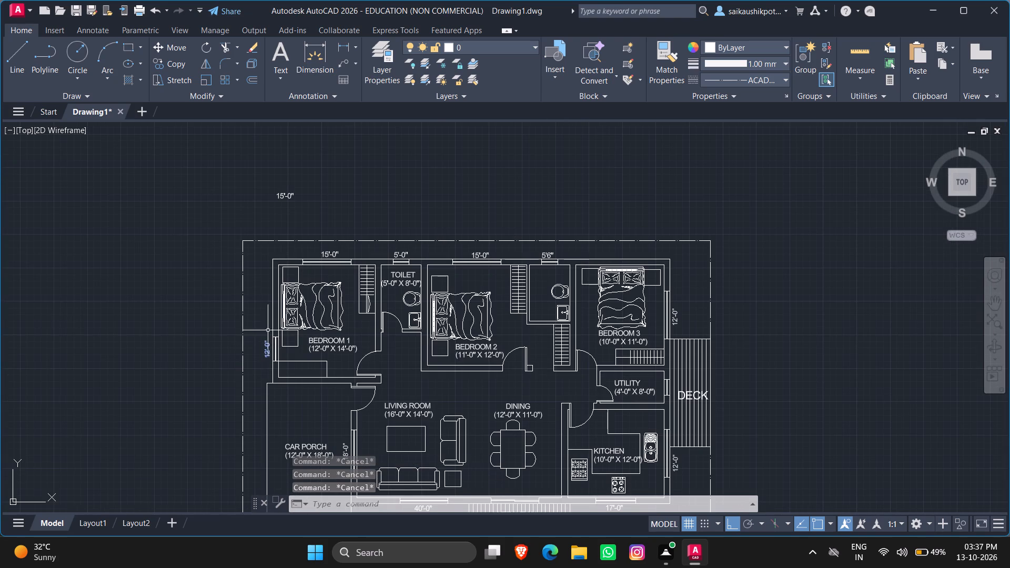
Delete the stray 15'-0" text above the plot boundary.
{"action": "left_click", "coordinate": [292, 216]}
{"action": "left_click", "coordinate": [270, 178]}
{"action": "key", "text": "Delete"}
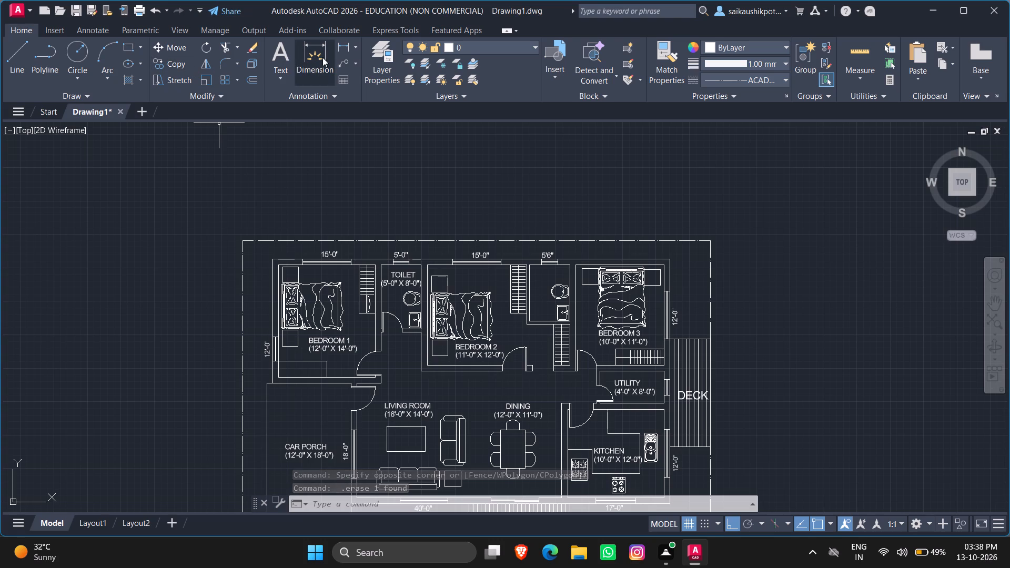
Add a linear dimension above the plot boundary, from its corner near Bedroom 1 to the house's outer wall line.
{"action": "left_click", "coordinate": [340, 50]}
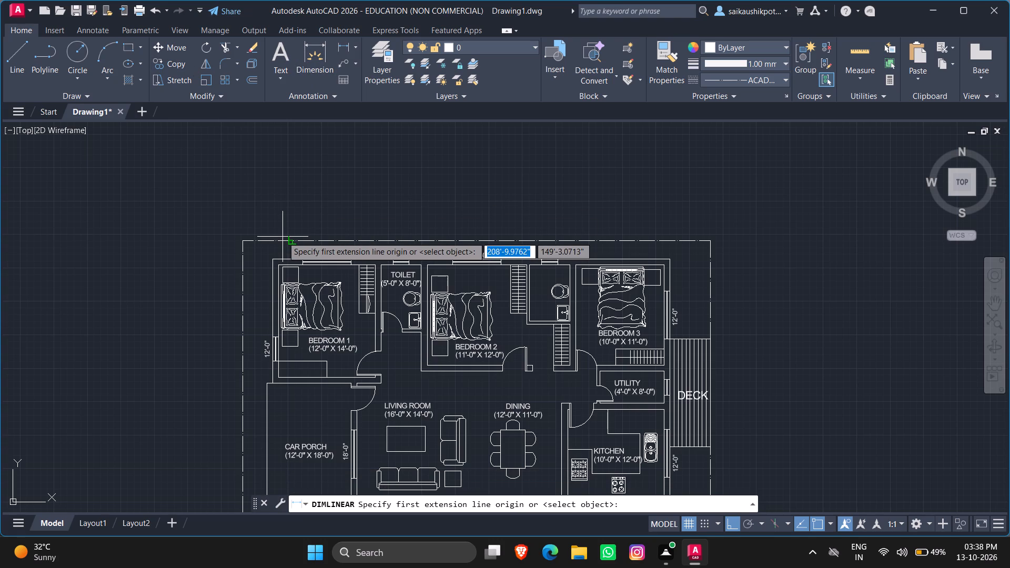
{"action": "left_click", "coordinate": [243, 239]}
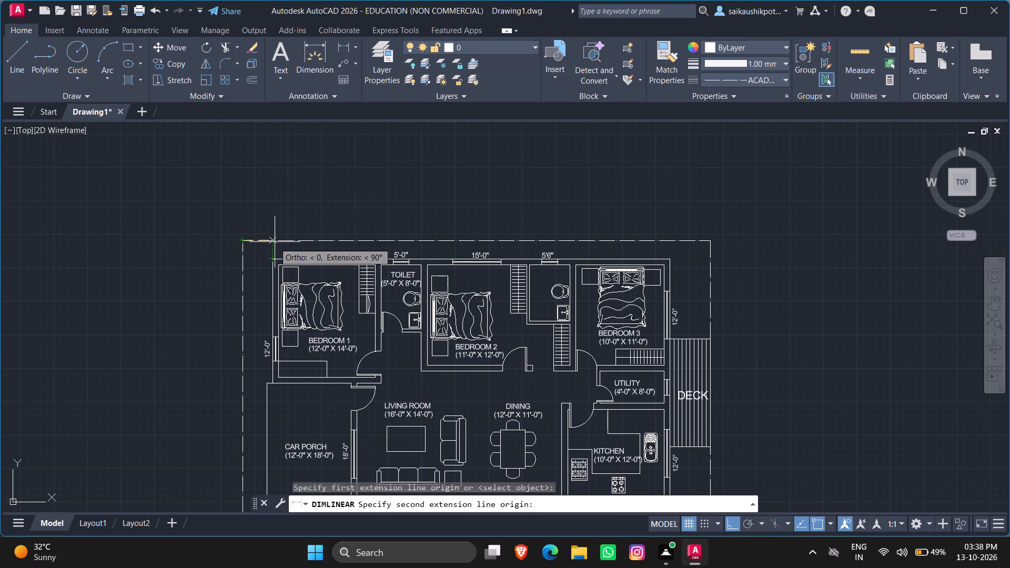
{"action": "left_click", "coordinate": [271, 240]}
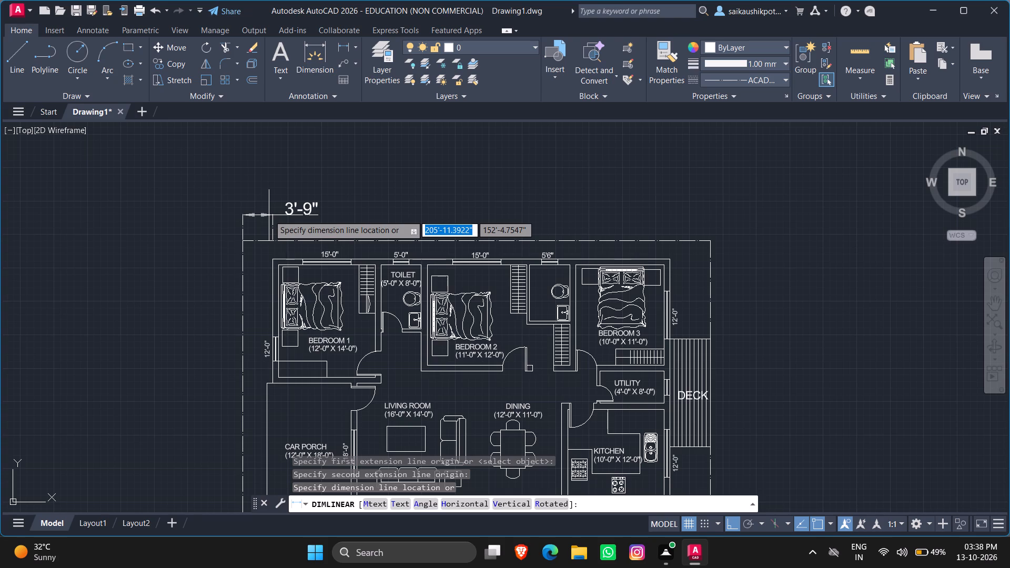
{"action": "left_click", "coordinate": [269, 215]}
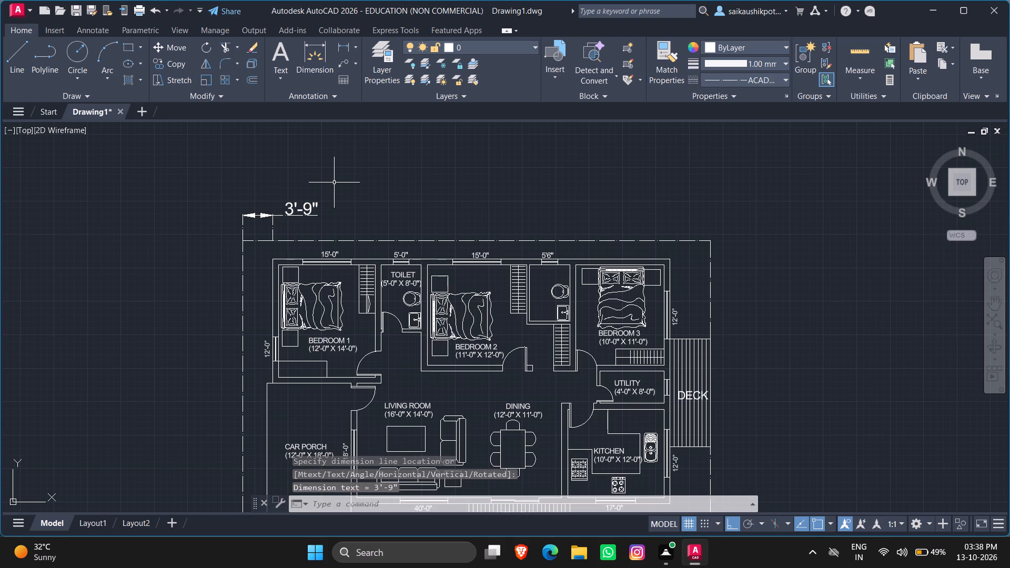
Modify the ISO-25 dimension style to arrow size 1' and text height 1', and set it current.
{"action": "type", "text": "DIMSTY"}
{"action": "key", "text": "Return"}
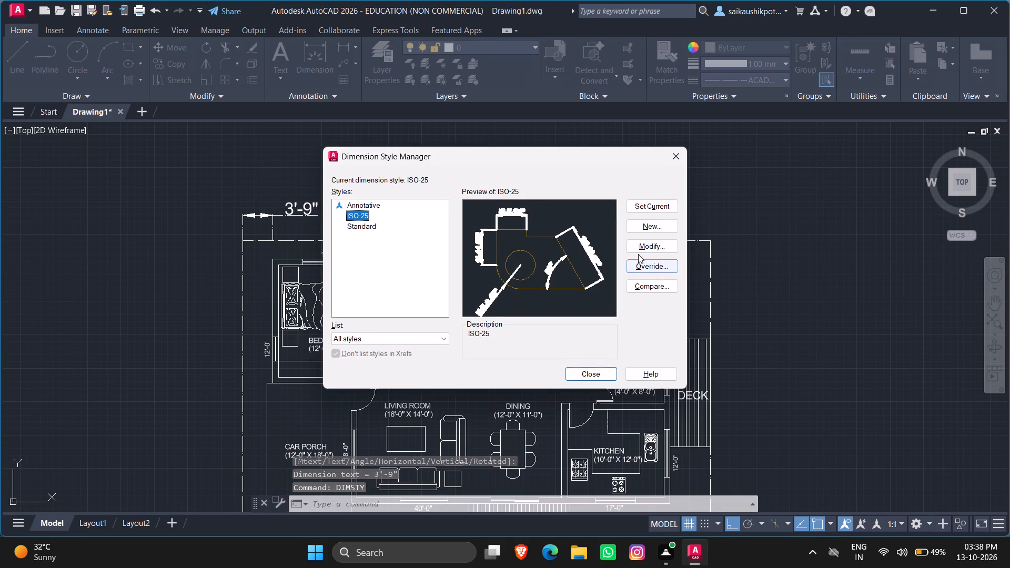
{"action": "left_click", "coordinate": [640, 249]}
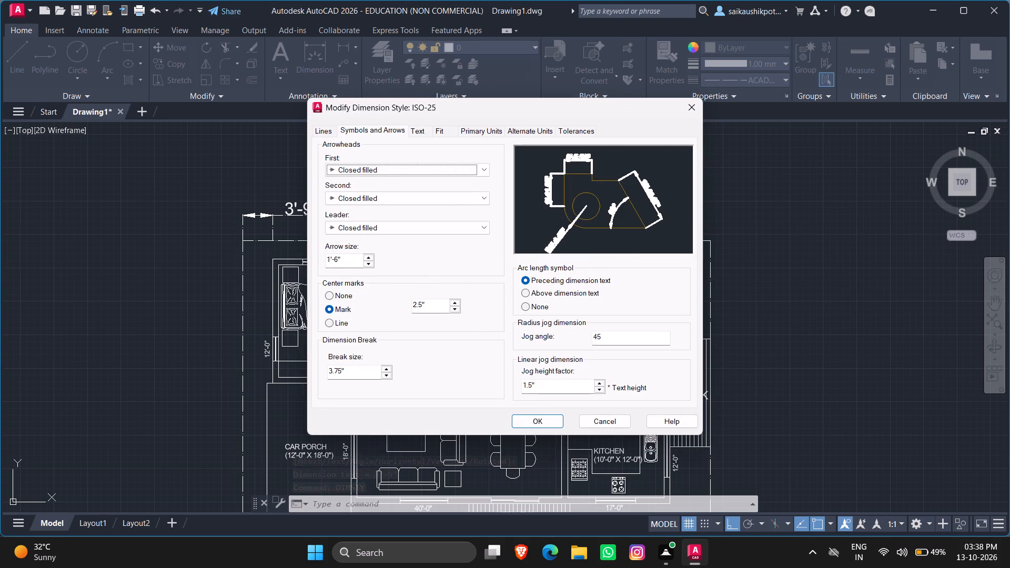
{"action": "left_click_drag", "start_coordinate": [345, 260], "coordinate": [310, 262]}
{"action": "type", "text": "1'"}
{"action": "key", "text": "Return"}
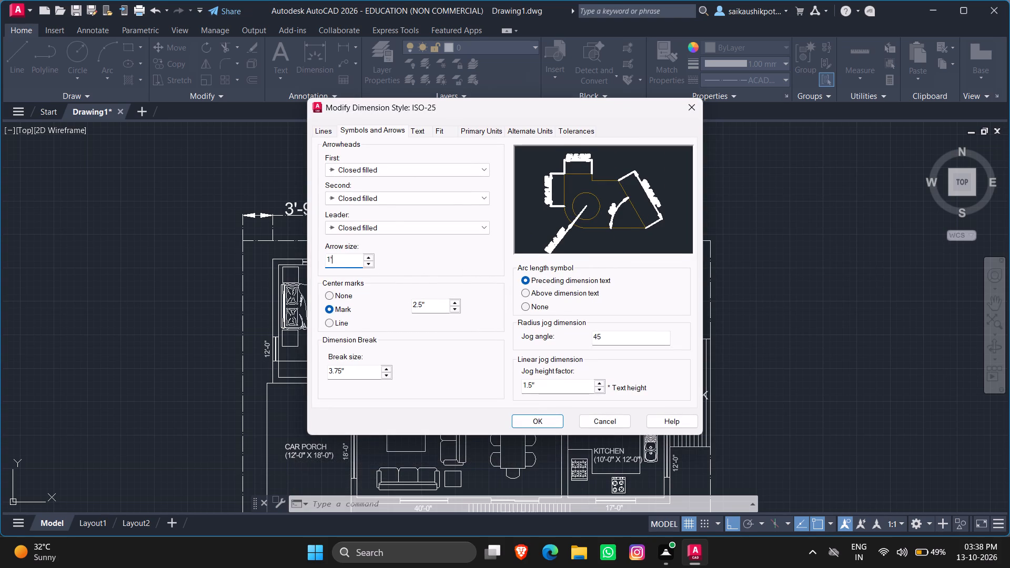
{"action": "left_click", "coordinate": [419, 131]}
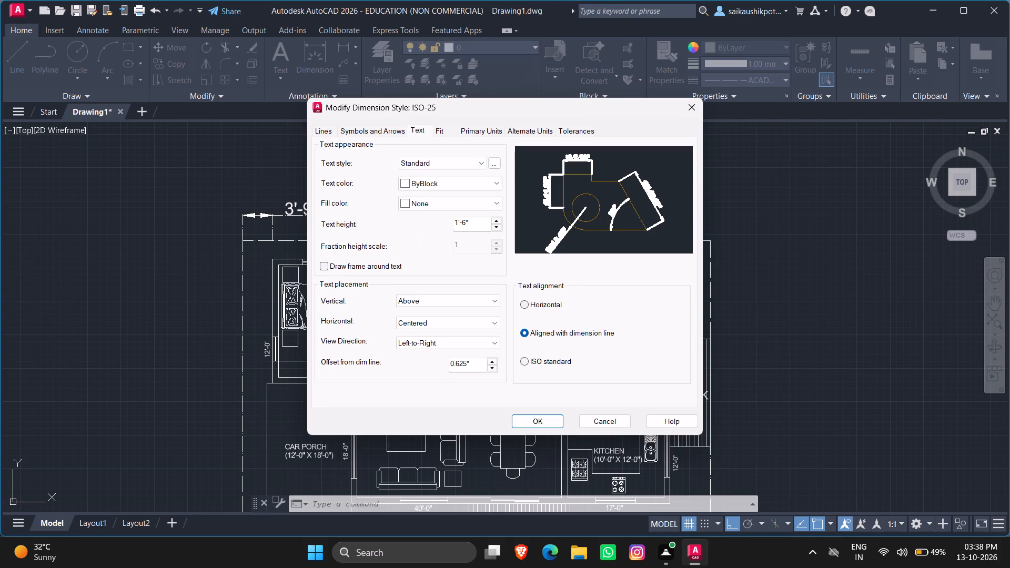
{"action": "left_click_drag", "start_coordinate": [472, 220], "coordinate": [436, 221]}
{"action": "type", "text": "1'"}
{"action": "key", "text": "Return"}
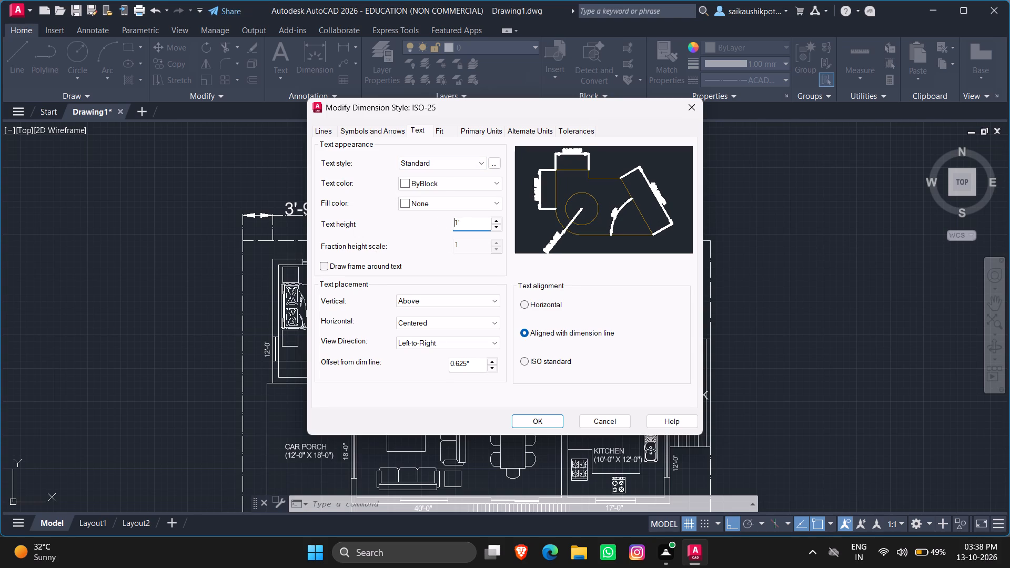
{"action": "left_click", "coordinate": [535, 419]}
{"action": "left_click", "coordinate": [645, 206]}
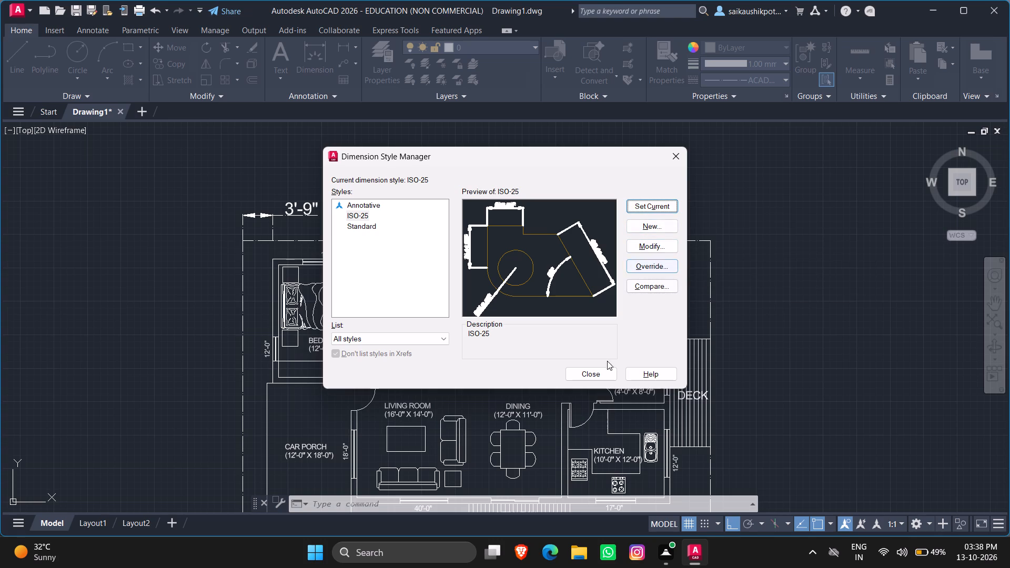
{"action": "left_click", "coordinate": [598, 373]}
Set the current lineweight to 0.15 mm.
{"action": "scroll", "coordinate": [275, 217], "scroll_direction": "up", "scroll_amount": 2}
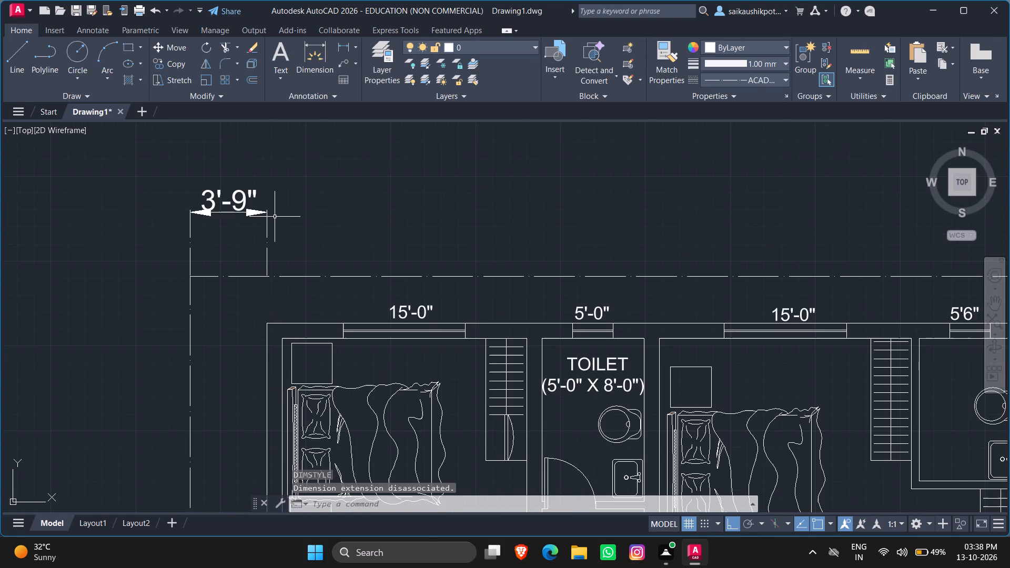
{"action": "left_click", "coordinate": [763, 65]}
{"action": "scroll", "coordinate": [752, 125], "scroll_direction": "up", "scroll_amount": 3}
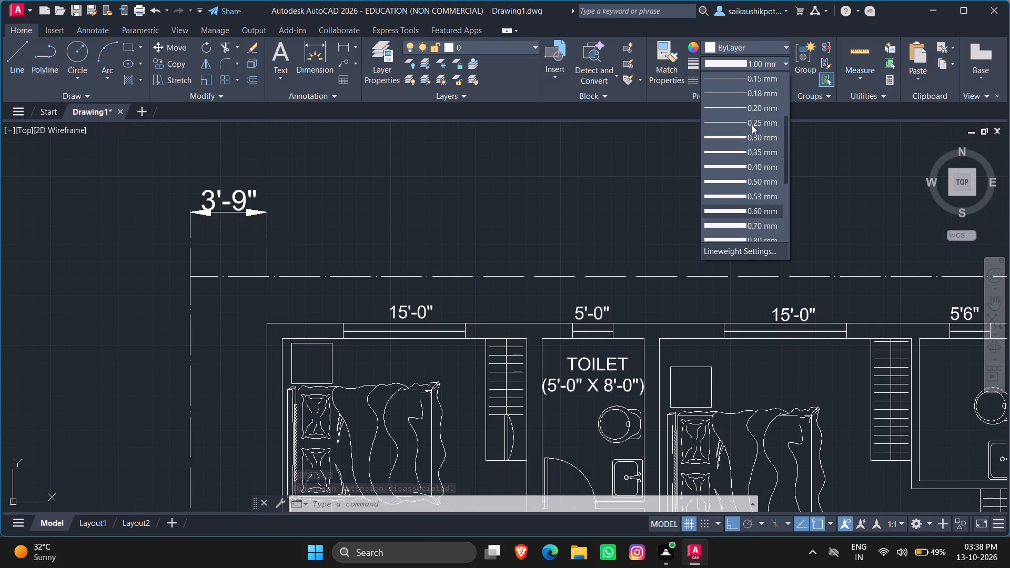
{"action": "scroll", "coordinate": [752, 120], "scroll_direction": "up", "scroll_amount": 1}
{"action": "left_click", "coordinate": [751, 123]}
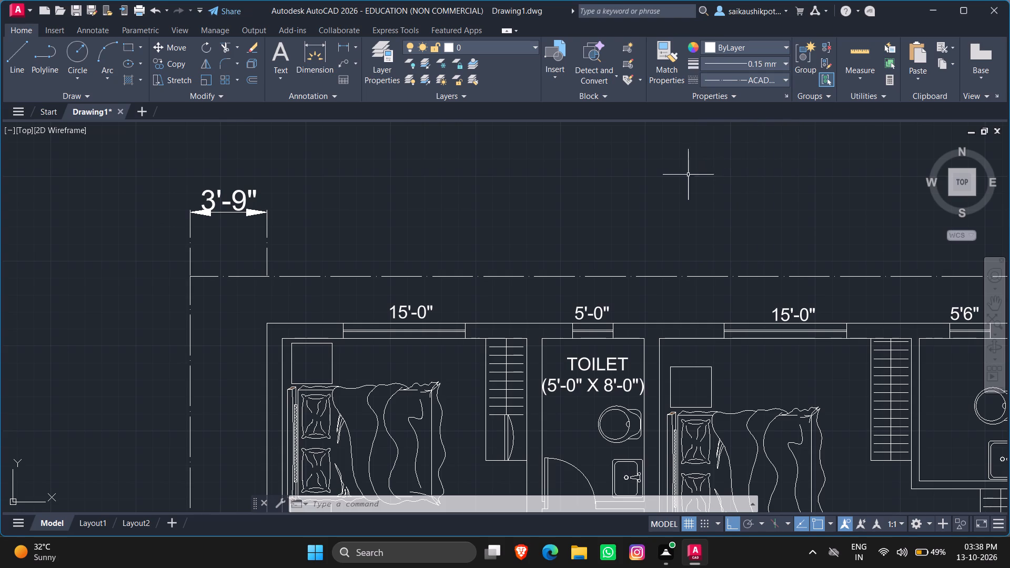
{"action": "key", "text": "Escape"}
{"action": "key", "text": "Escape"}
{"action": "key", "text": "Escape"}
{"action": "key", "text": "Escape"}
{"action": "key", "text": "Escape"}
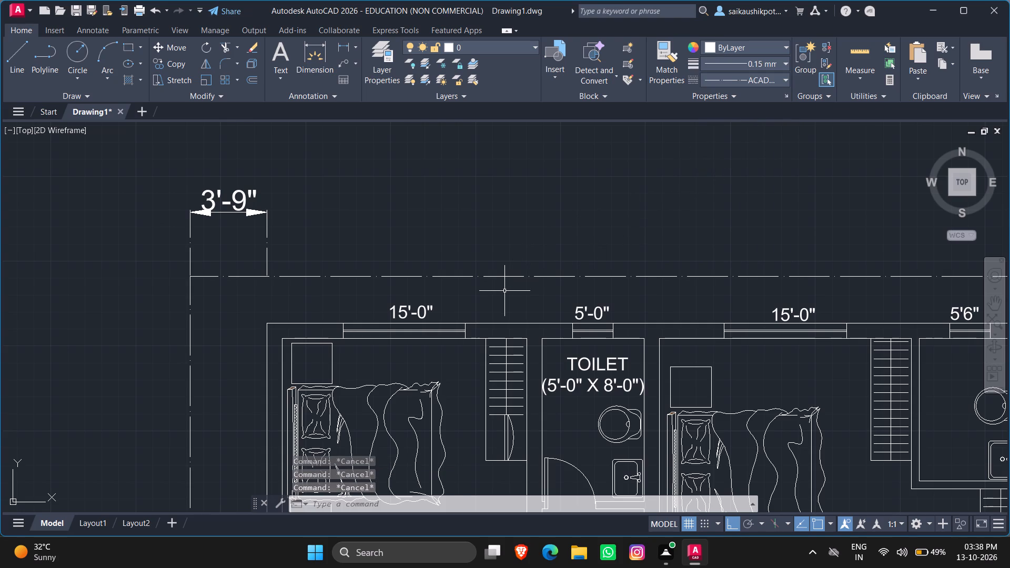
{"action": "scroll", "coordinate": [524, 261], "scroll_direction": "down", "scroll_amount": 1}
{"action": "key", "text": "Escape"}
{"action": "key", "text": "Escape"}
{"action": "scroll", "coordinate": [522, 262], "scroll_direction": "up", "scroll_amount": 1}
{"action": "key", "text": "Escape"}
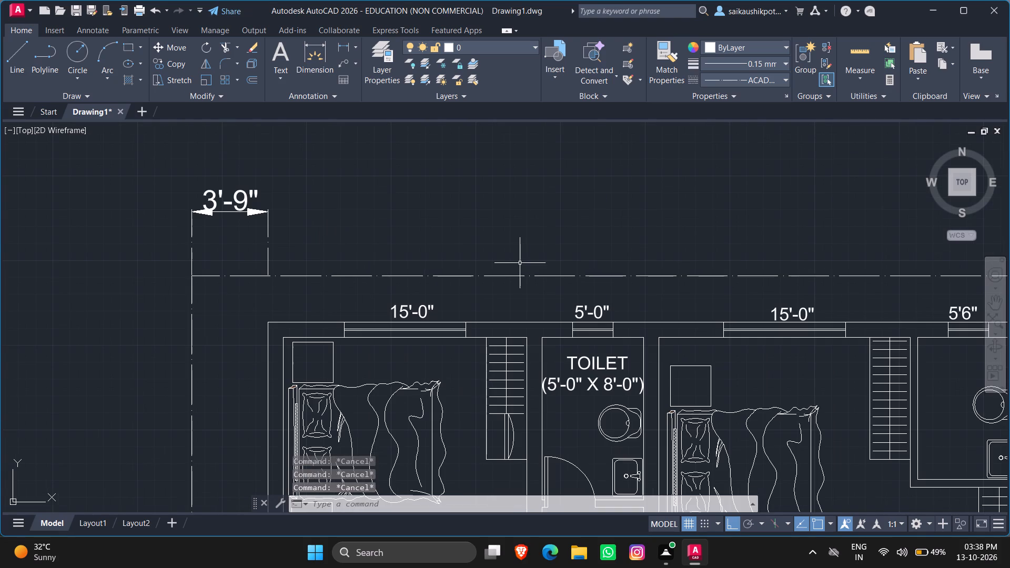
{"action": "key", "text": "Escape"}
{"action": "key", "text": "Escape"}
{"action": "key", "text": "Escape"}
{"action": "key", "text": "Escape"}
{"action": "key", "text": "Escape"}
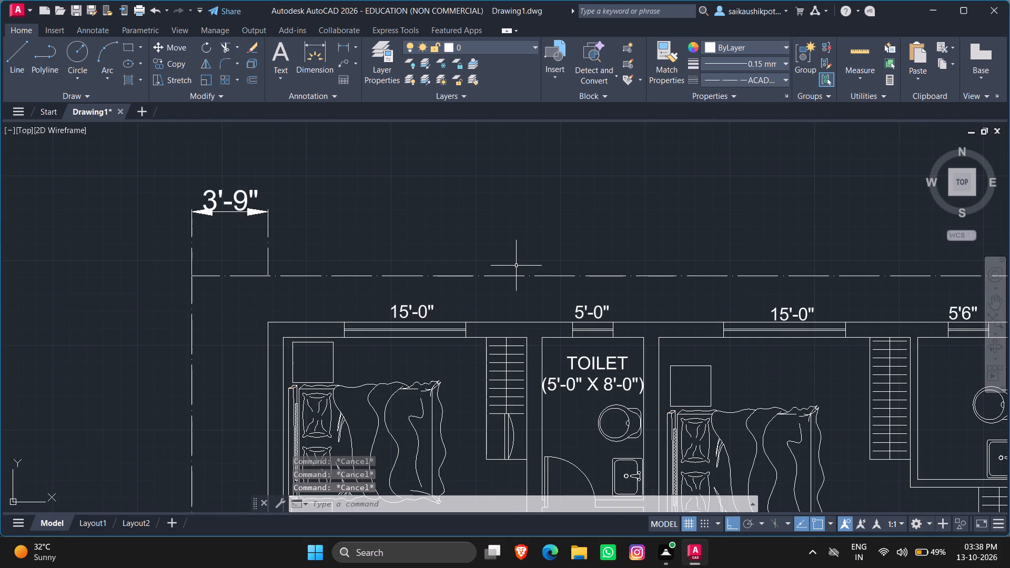
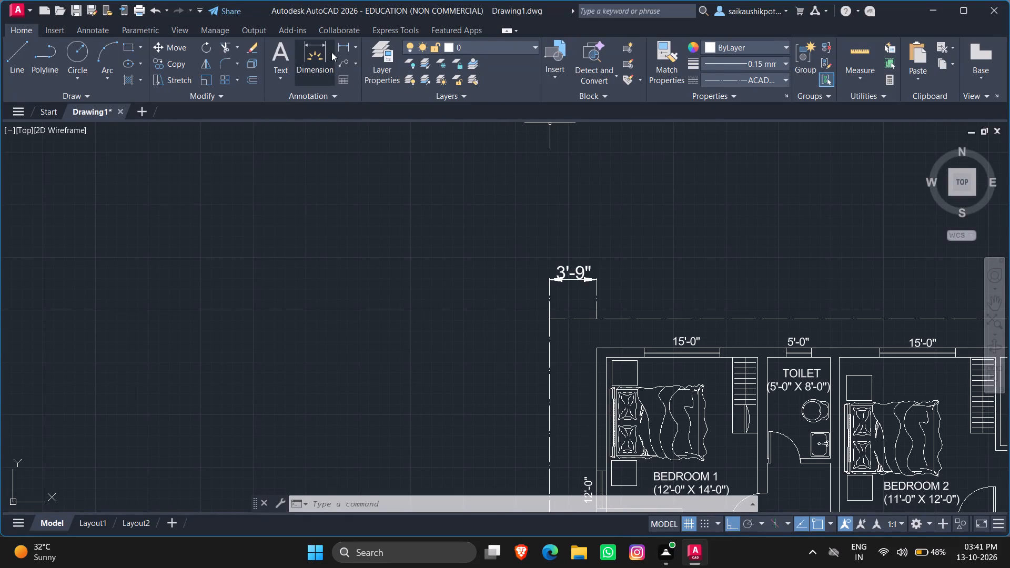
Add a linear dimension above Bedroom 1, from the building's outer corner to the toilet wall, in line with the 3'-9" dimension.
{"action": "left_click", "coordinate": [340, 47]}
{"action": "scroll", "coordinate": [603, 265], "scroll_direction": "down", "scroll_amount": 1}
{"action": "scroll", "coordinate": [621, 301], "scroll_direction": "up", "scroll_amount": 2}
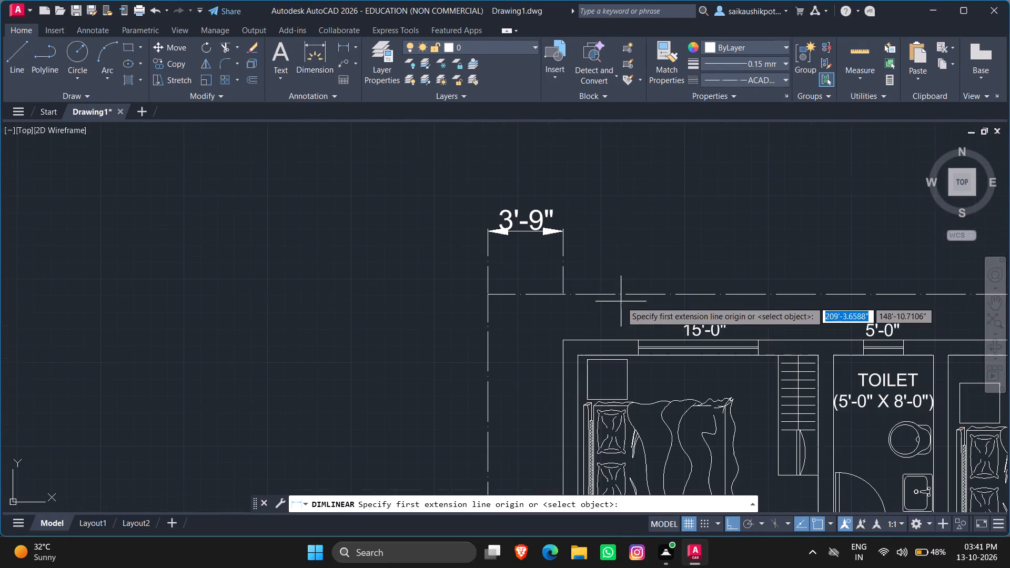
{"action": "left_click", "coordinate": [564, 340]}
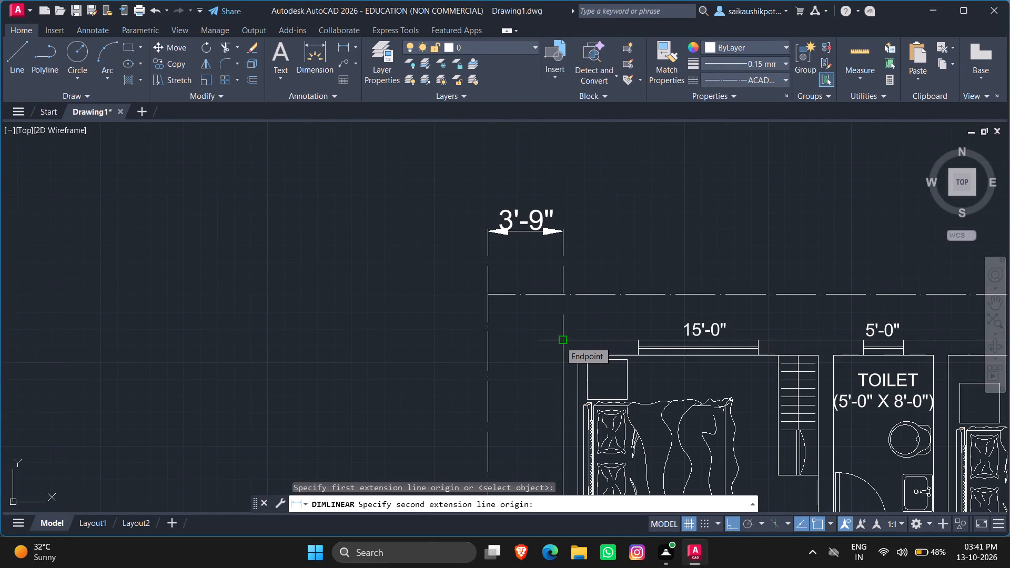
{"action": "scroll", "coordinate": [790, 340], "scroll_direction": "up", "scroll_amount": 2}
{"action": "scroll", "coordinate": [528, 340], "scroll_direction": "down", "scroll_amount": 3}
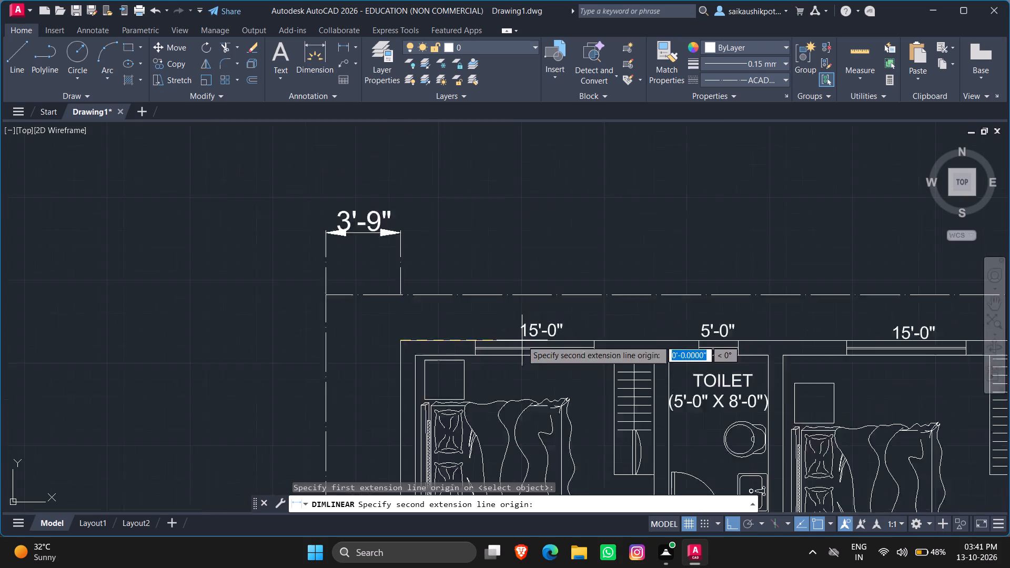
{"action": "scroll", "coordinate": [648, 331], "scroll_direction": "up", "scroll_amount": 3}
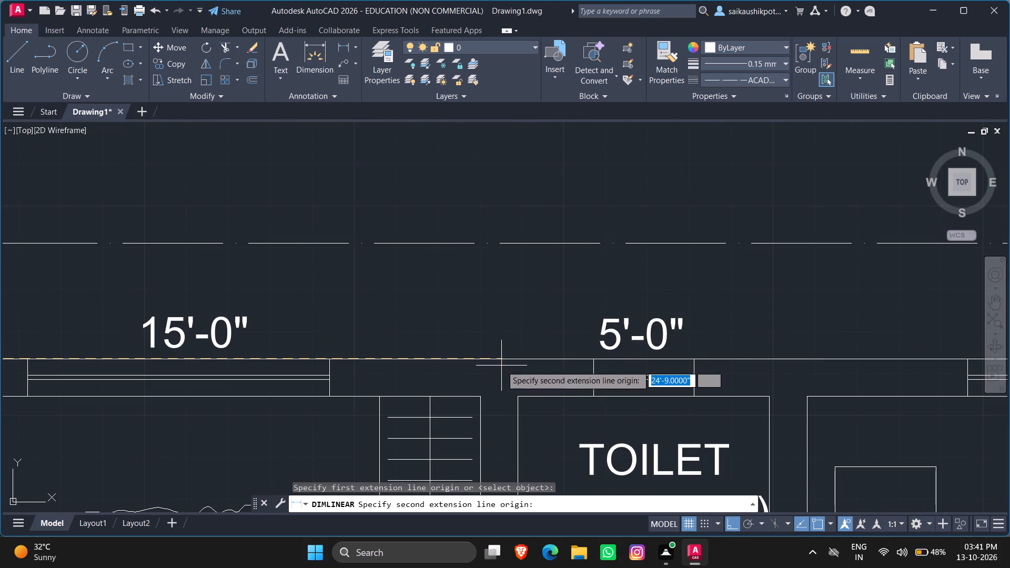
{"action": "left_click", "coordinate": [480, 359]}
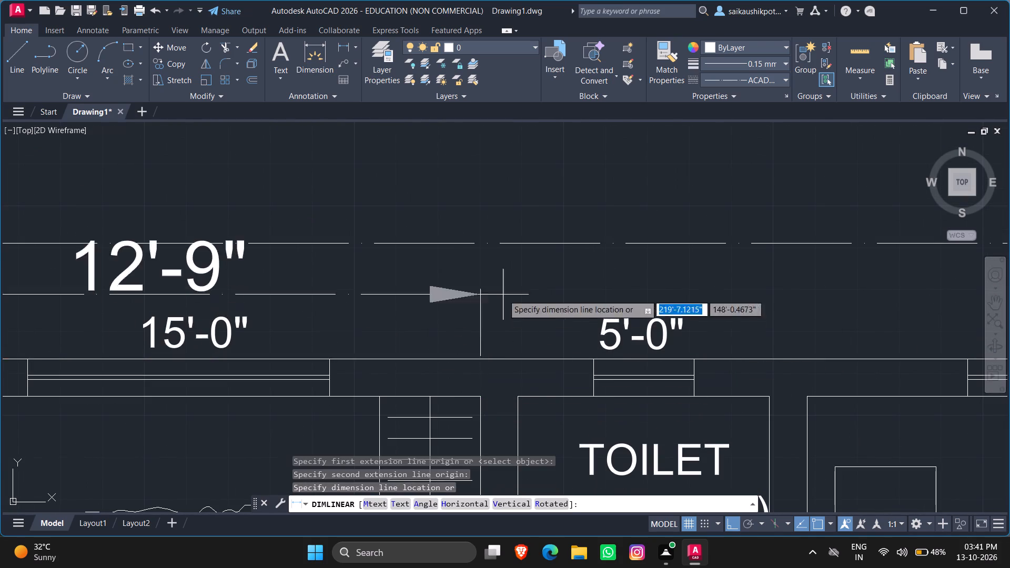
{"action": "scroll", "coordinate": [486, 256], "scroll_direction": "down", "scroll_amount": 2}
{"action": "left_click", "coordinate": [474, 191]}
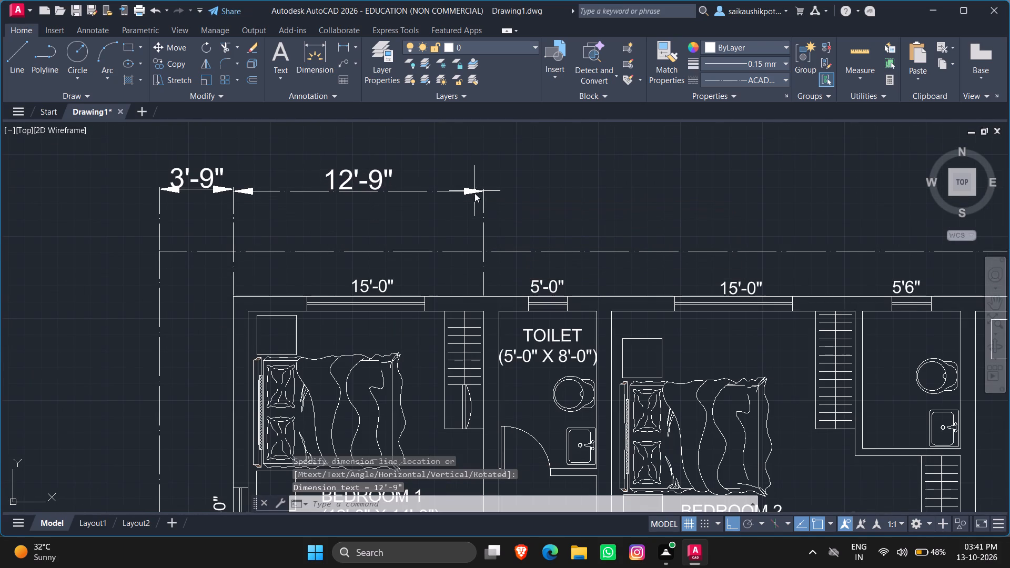
Undo the new Bedroom 1 dimension and the preceding edits, back through the last change of current lineweight.
{"action": "key", "text": "space"}
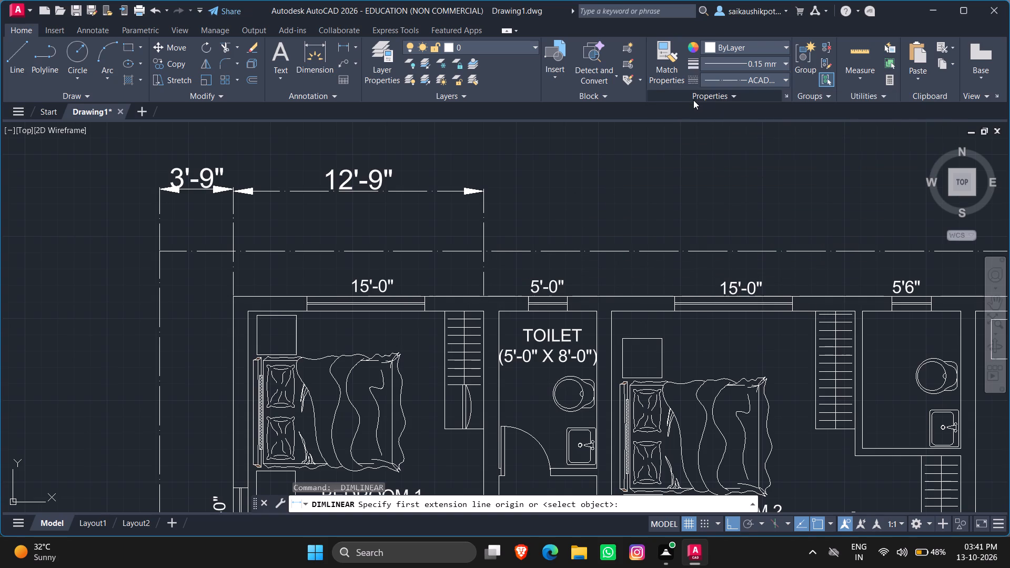
{"action": "key", "text": "ctrl+z"}
{"action": "key", "text": "ctrl+z"}
{"action": "key", "text": "ctrl+z"}
{"action": "key", "text": "ctrl+z"}
{"action": "key", "text": "ctrl+z"}
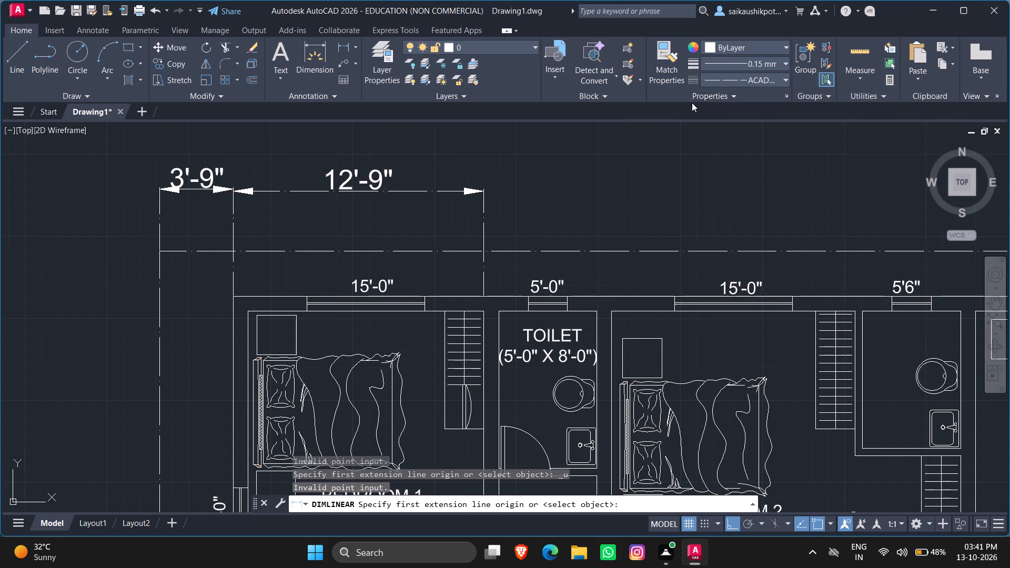
{"action": "key", "text": "ctrl+z"}
{"action": "key", "text": "ctrl+z"}
{"action": "key", "text": "ctrl+z"}
{"action": "key", "text": "ctrl+z"}
{"action": "key", "text": "ctrl+z"}
{"action": "key", "text": "ctrl+z"}
{"action": "key", "text": "ctrl+z"}
{"action": "key", "text": "ctrl+z"}
{"action": "key", "text": "ctrl+z"}
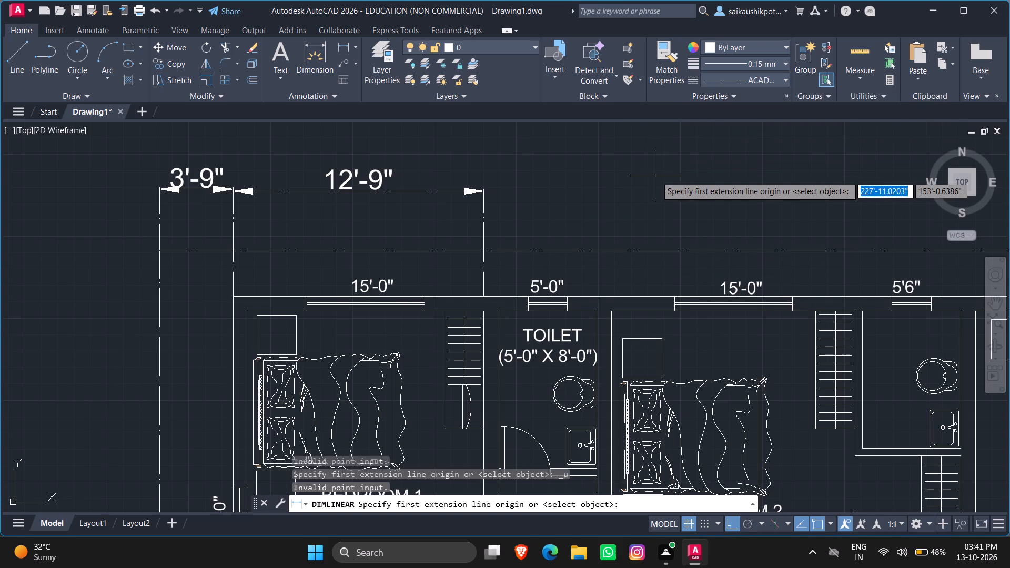
{"action": "key", "text": "ctrl+z"}
{"action": "key", "text": "Escape"}
{"action": "key", "text": "Escape"}
{"action": "key", "text": "Escape"}
{"action": "key", "text": "ctrl+z"}
{"action": "key", "text": "ctrl+z"}
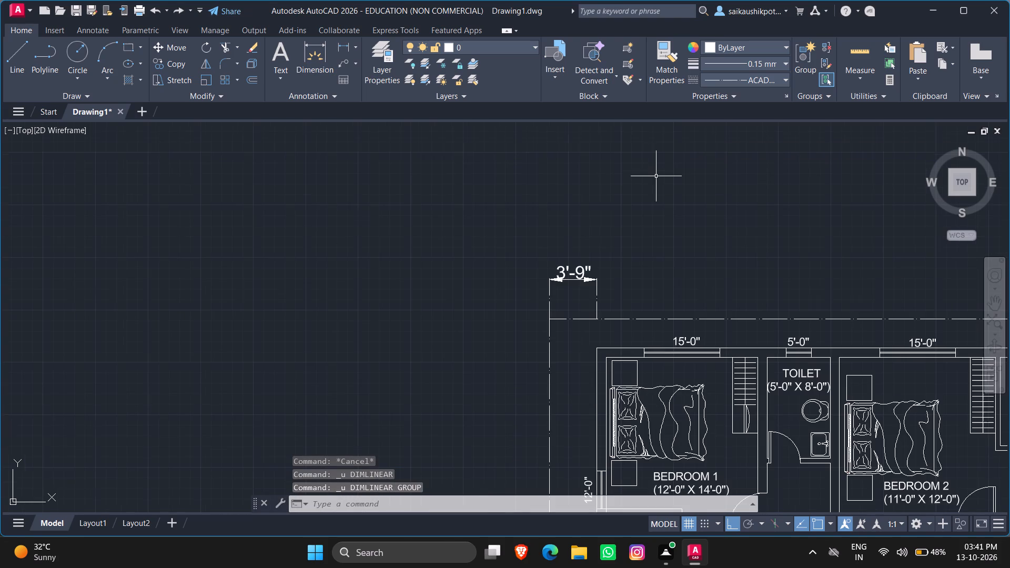
{"action": "key", "text": "ctrl+z"}
{"action": "key", "text": "ctrl+z"}
{"action": "key", "text": "ctrl+z"}
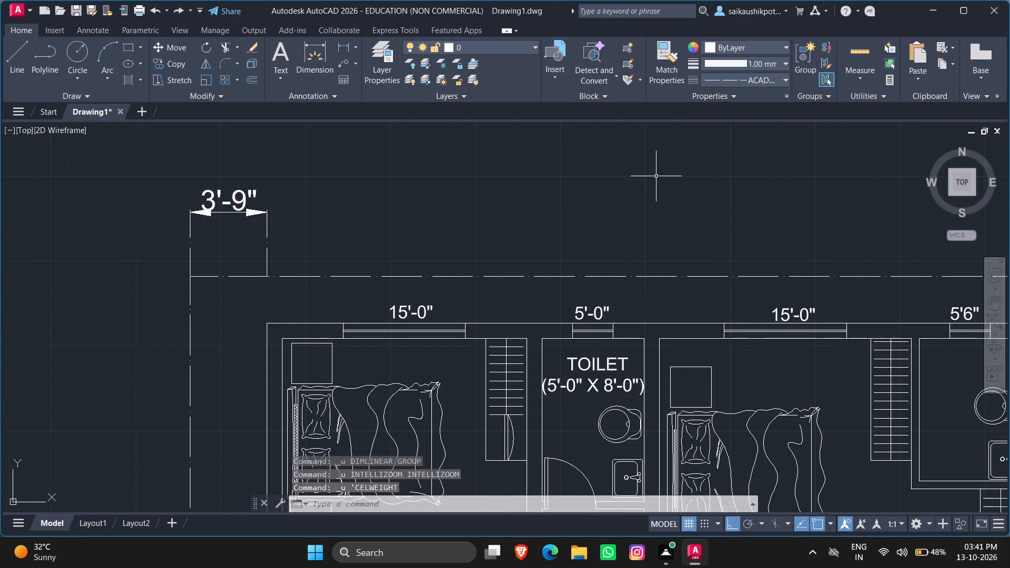
Change the linetype of the 3'-9" dimension above the plan's corner to Continuous.
{"action": "left_click", "coordinate": [248, 242]}
{"action": "left_click", "coordinate": [277, 242]}
{"action": "left_click_drag", "start_coordinate": [277, 242], "coordinate": [271, 245]}
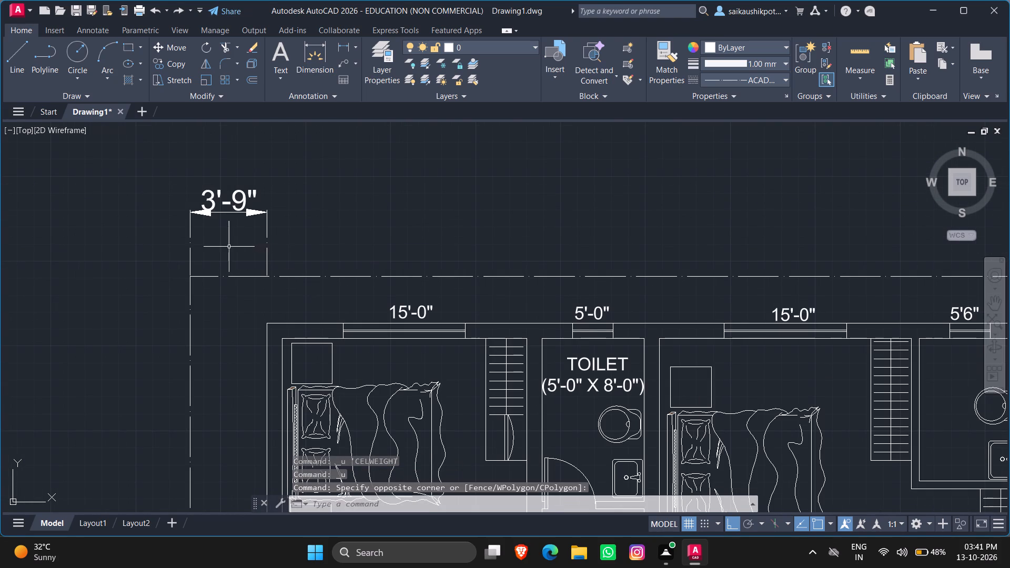
{"action": "left_click", "coordinate": [274, 244]}
{"action": "left_click", "coordinate": [187, 246]}
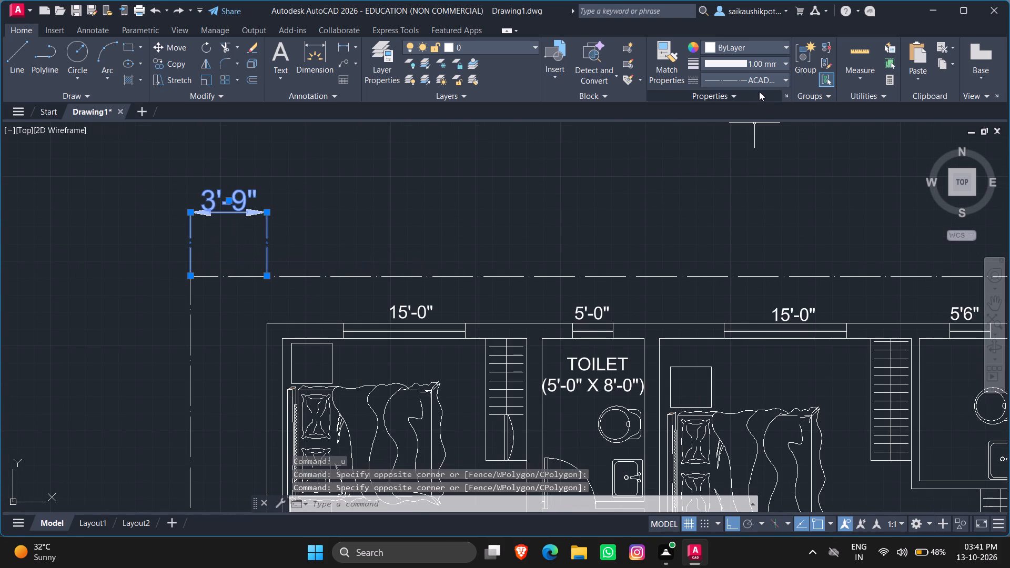
{"action": "left_click", "coordinate": [753, 82]}
{"action": "left_click", "coordinate": [747, 143]}
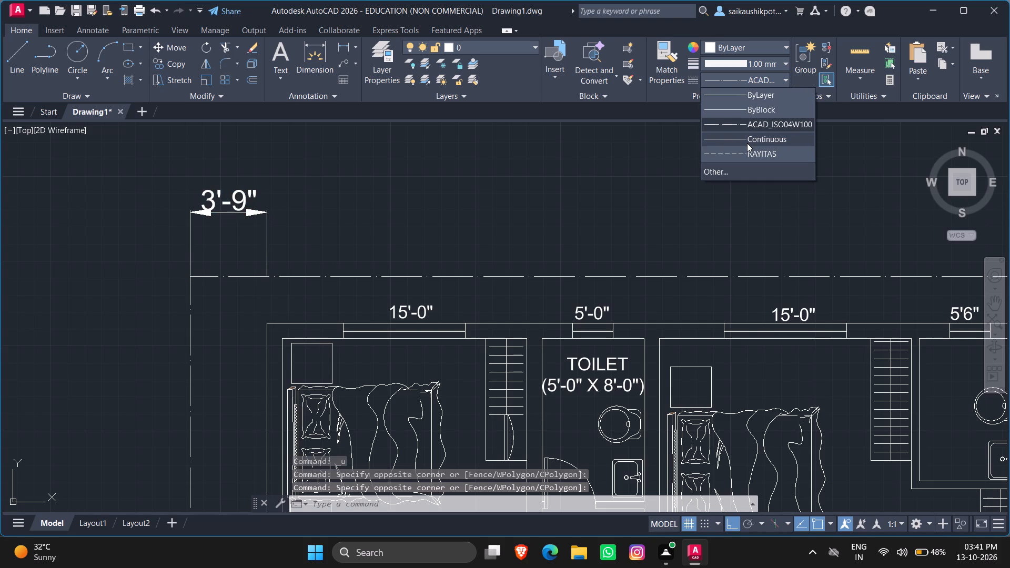
{"action": "key", "text": "Escape"}
{"action": "key", "text": "Escape"}
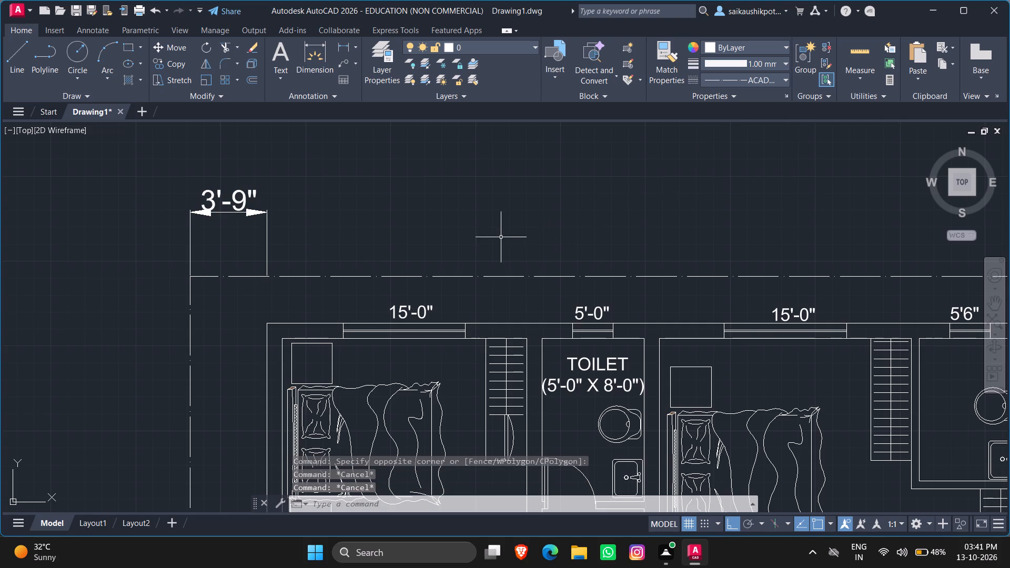
Set the current linetype for new objects to Continuous.
{"action": "left_click", "coordinate": [748, 80]}
{"action": "left_click", "coordinate": [735, 140]}
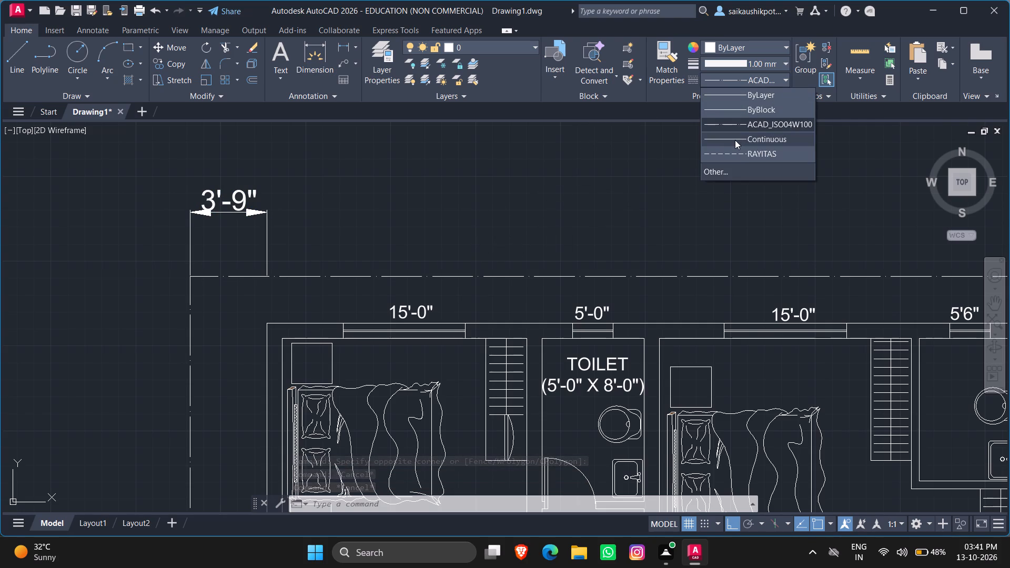
{"action": "key", "text": "Escape"}
{"action": "key", "text": "Escape"}
{"action": "key", "text": "Escape"}
{"action": "key", "text": "Escape"}
{"action": "key", "text": "Escape"}
{"action": "key", "text": "Escape"}
{"action": "key", "text": "Escape"}
{"action": "key", "text": "Escape"}
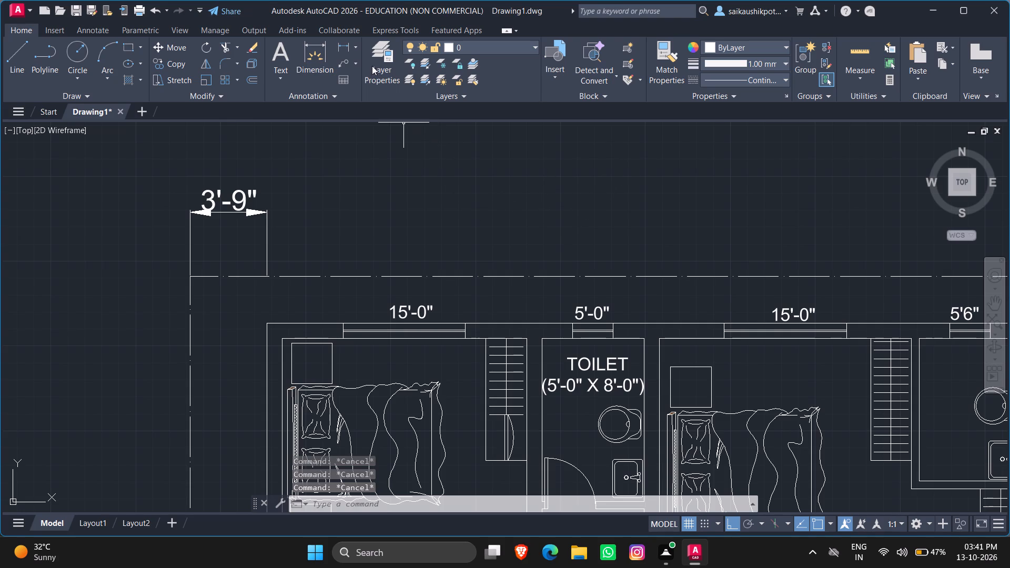
Add a linear dimension above Bedroom 1, from the outer corner to the toilet wall, in line with the 3'-9" dimension.
{"action": "left_click", "coordinate": [342, 49]}
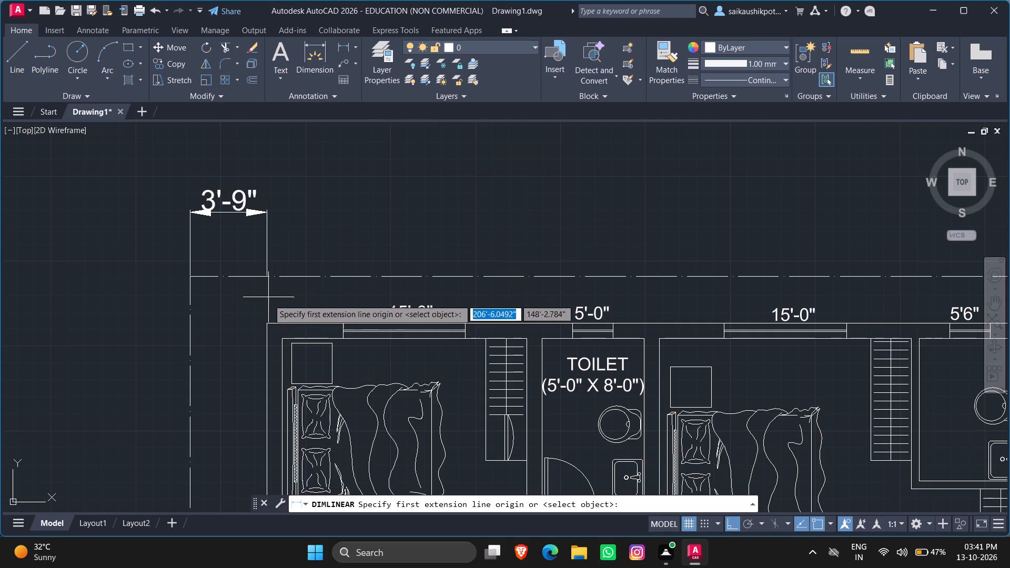
{"action": "left_click", "coordinate": [266, 326]}
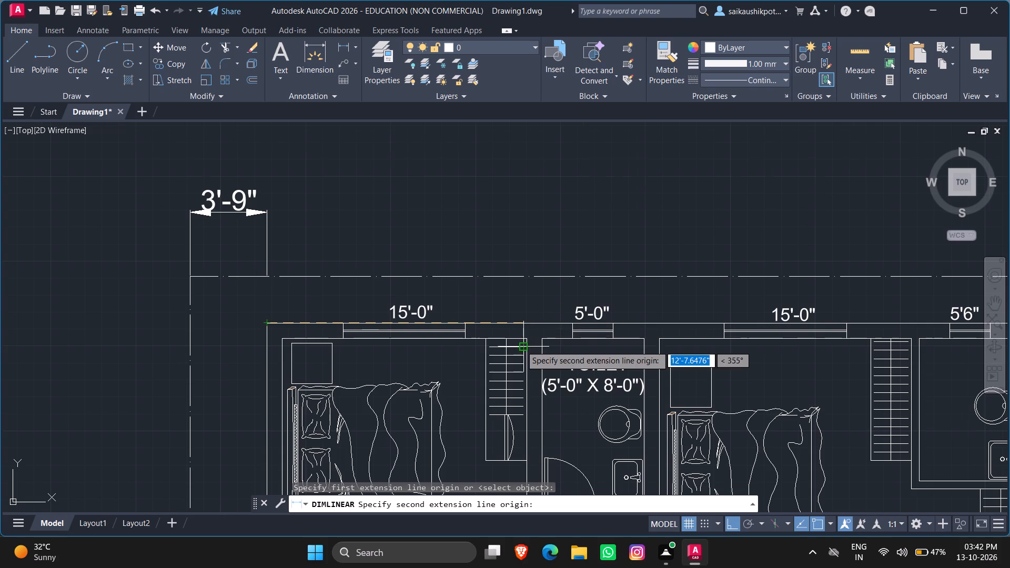
{"action": "scroll", "coordinate": [521, 346], "scroll_direction": "up", "scroll_amount": 2}
{"action": "left_click", "coordinate": [533, 329]}
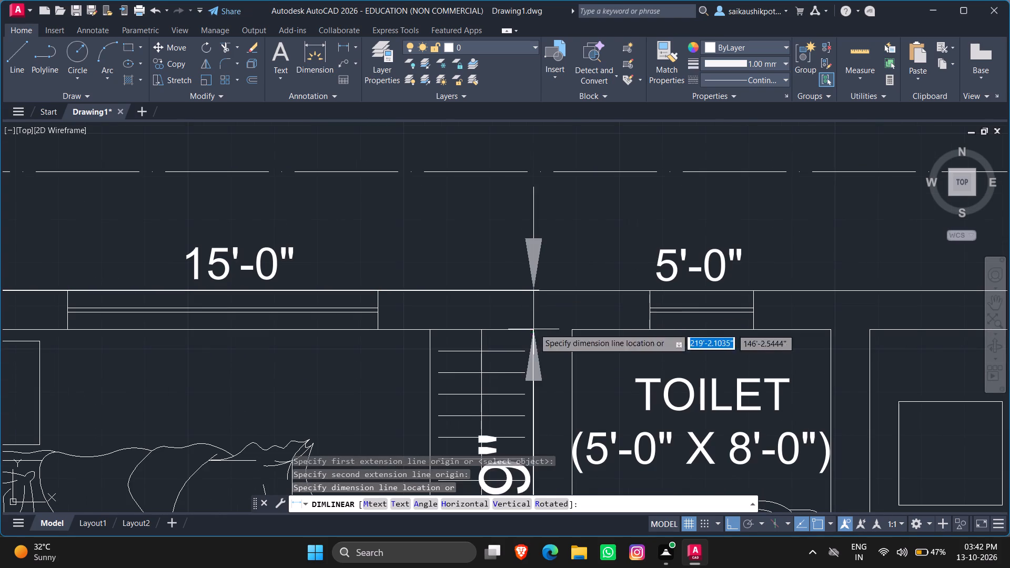
{"action": "scroll", "coordinate": [540, 278], "scroll_direction": "down", "scroll_amount": 3}
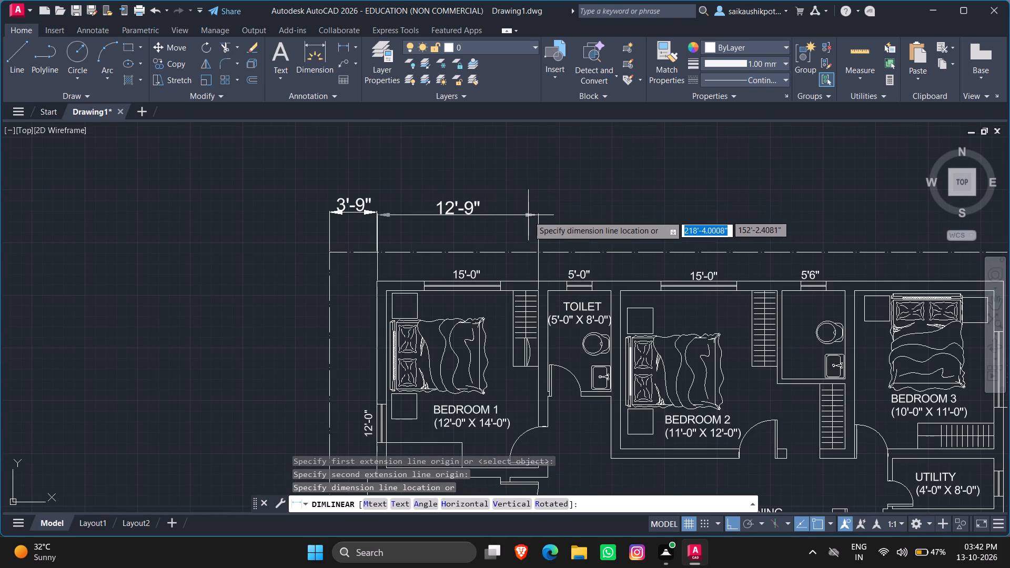
{"action": "left_click", "coordinate": [528, 213]}
{"action": "key", "text": "Escape"}
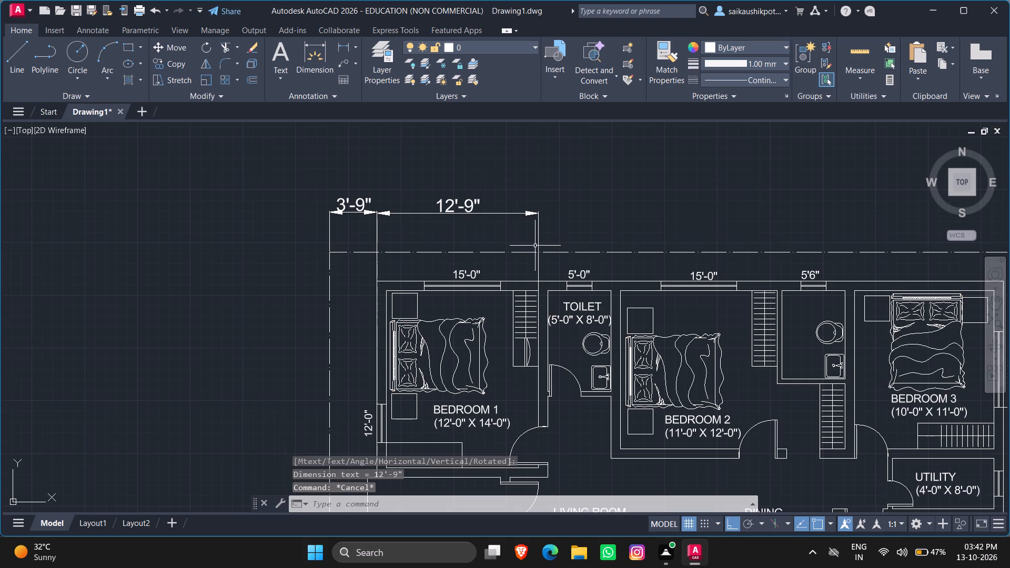
Continue the dimension row with a linear dimension from the Bedroom 1 dimension's end to the toilet's wall beside Bedroom 2.
{"action": "key", "text": "space"}
{"action": "left_click", "coordinate": [539, 281]}
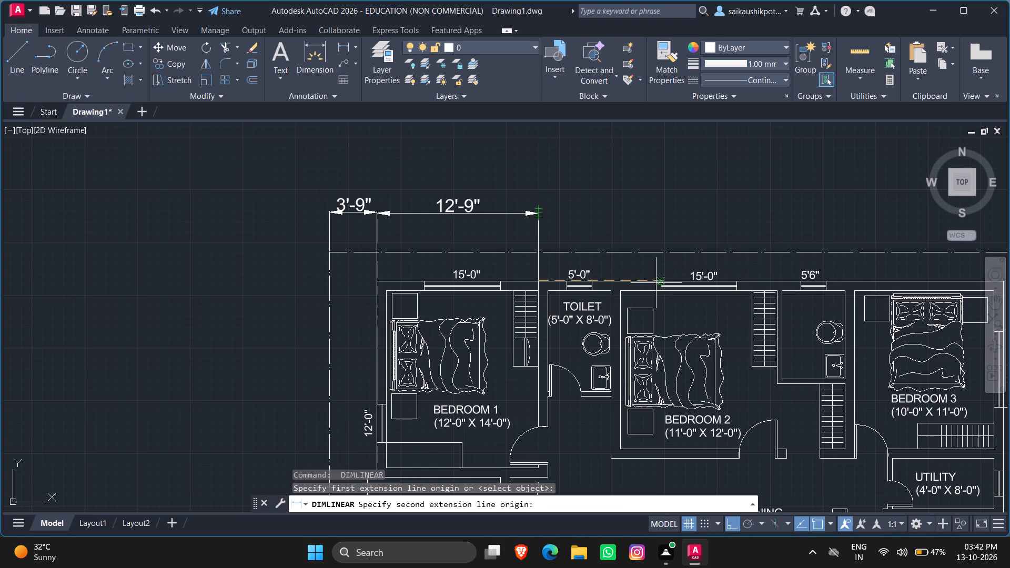
{"action": "left_click", "coordinate": [612, 291]}
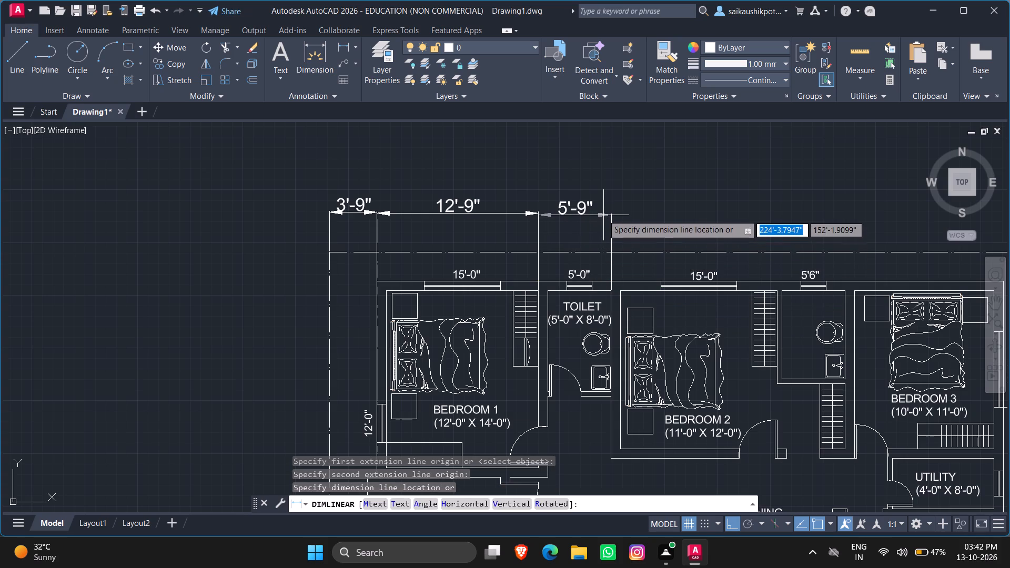
{"action": "left_click", "coordinate": [603, 213]}
Add a linear dimension above Bedroom 2, from the toilet dimension's end to Bedroom 2's far wall, in line with the row.
{"action": "key", "text": "space"}
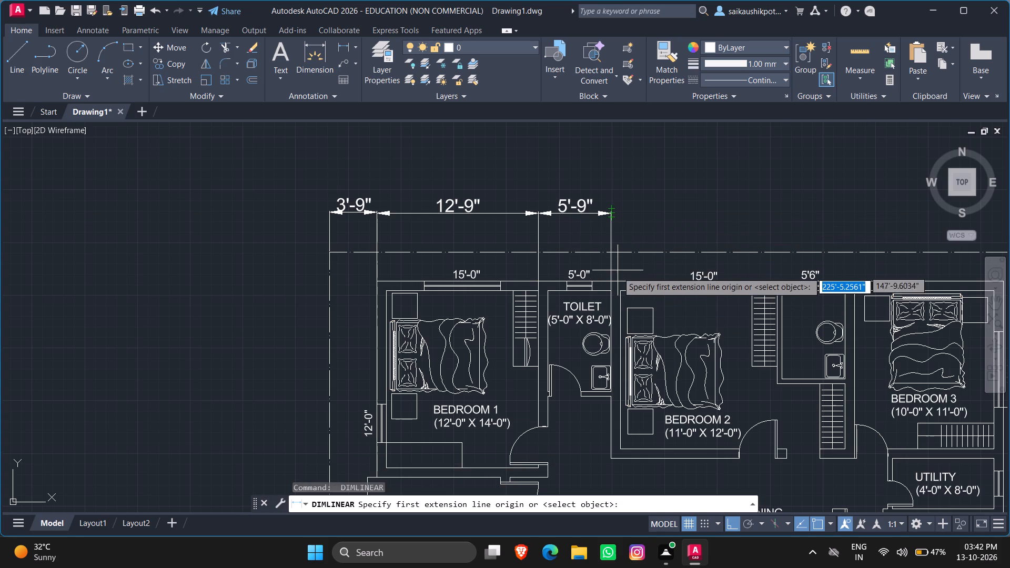
{"action": "left_click", "coordinate": [614, 281]}
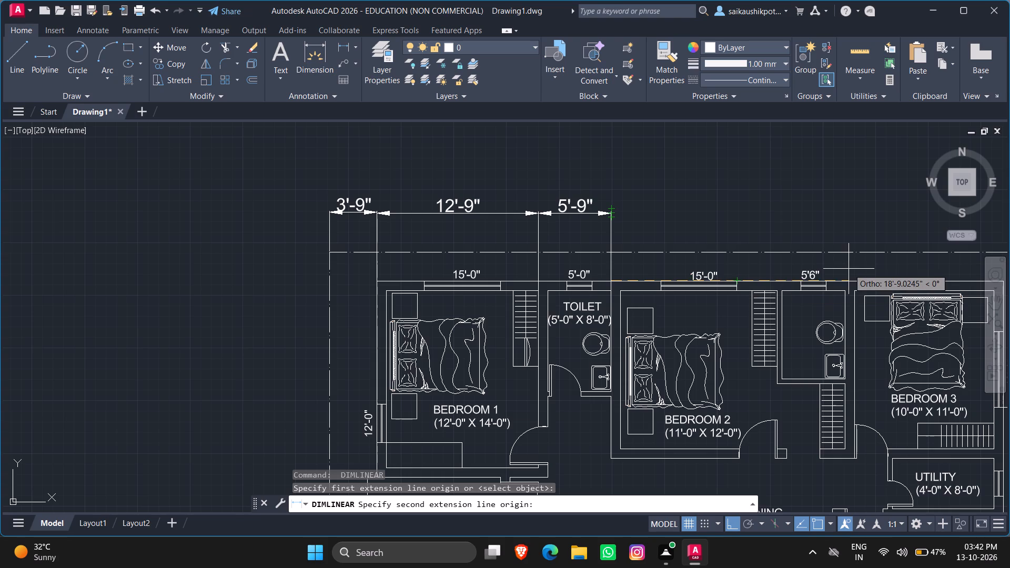
{"action": "left_click", "coordinate": [774, 292]}
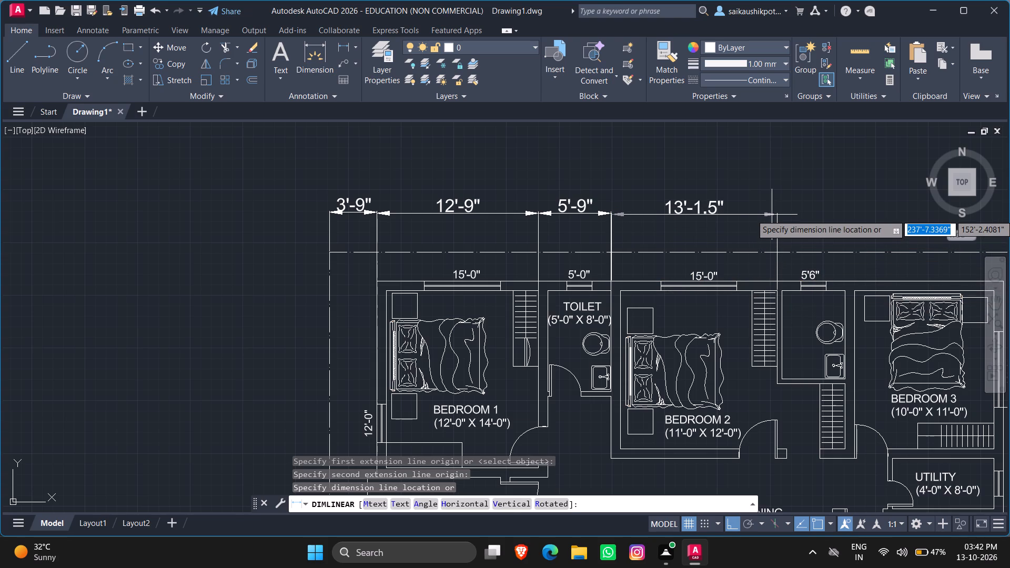
{"action": "left_click", "coordinate": [771, 214]}
Add a linear dimension from the Bedroom 2 dimension's end to the outer corner beyond Bedroom 3, in line with the row.
{"action": "key", "text": "space"}
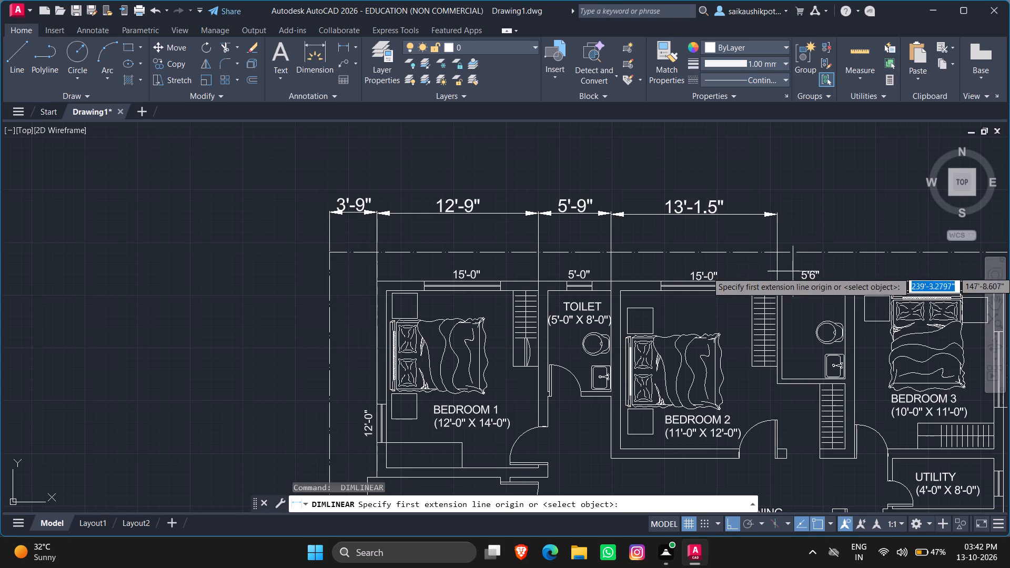
{"action": "scroll", "coordinate": [779, 306], "scroll_direction": "up", "scroll_amount": 2}
{"action": "scroll", "coordinate": [691, 299], "scroll_direction": "down", "scroll_amount": 3}
{"action": "scroll", "coordinate": [759, 288], "scroll_direction": "up", "scroll_amount": 3}
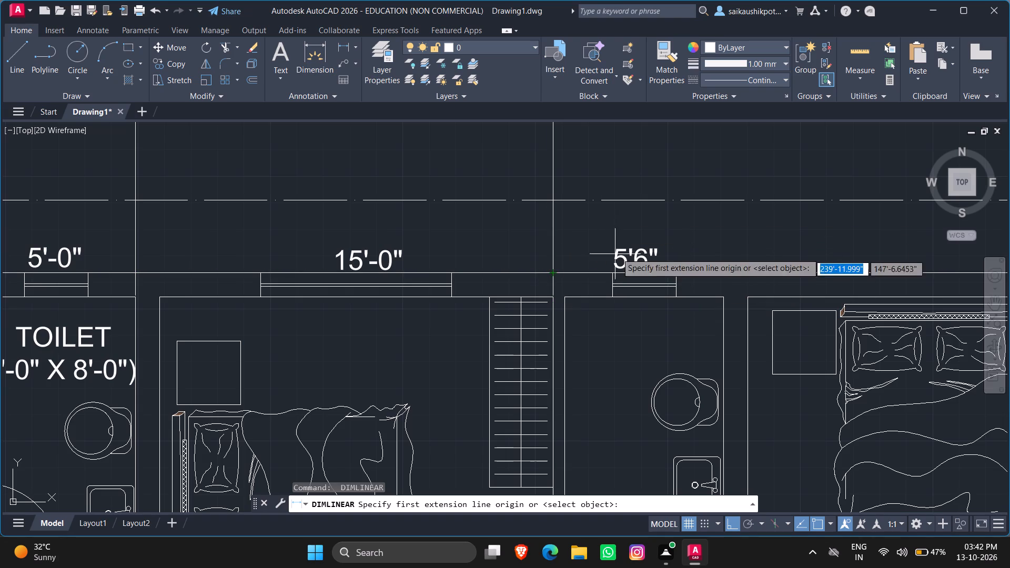
{"action": "scroll", "coordinate": [531, 276], "scroll_direction": "down", "scroll_amount": 2}
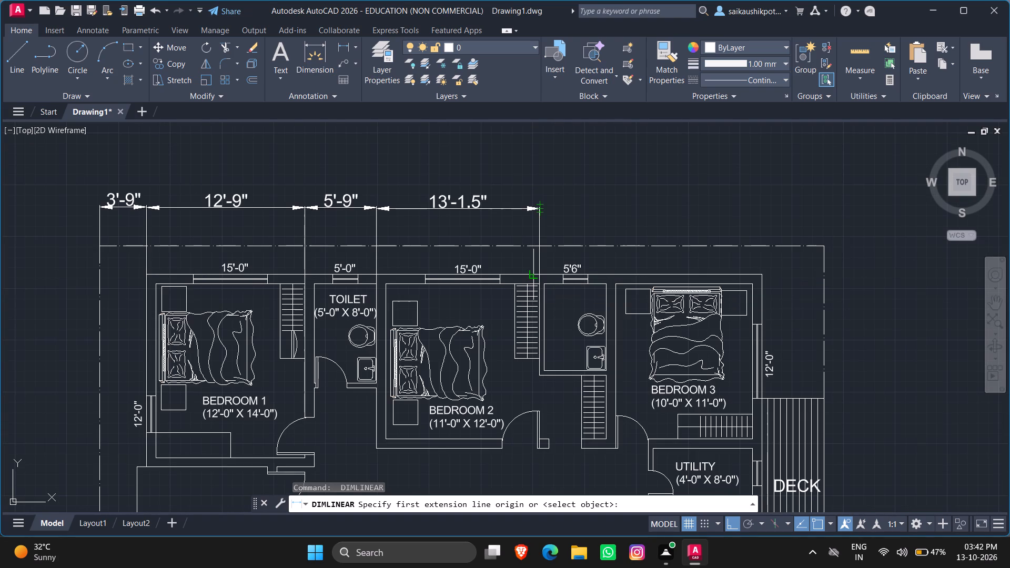
{"action": "scroll", "coordinate": [532, 275], "scroll_direction": "up", "scroll_amount": 2}
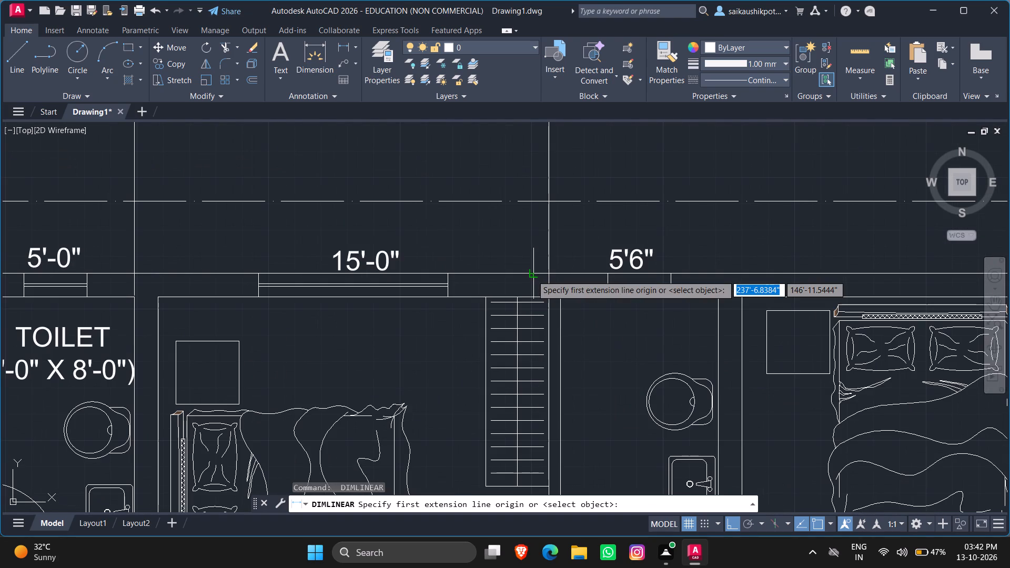
{"action": "scroll", "coordinate": [528, 291], "scroll_direction": "down", "scroll_amount": 1}
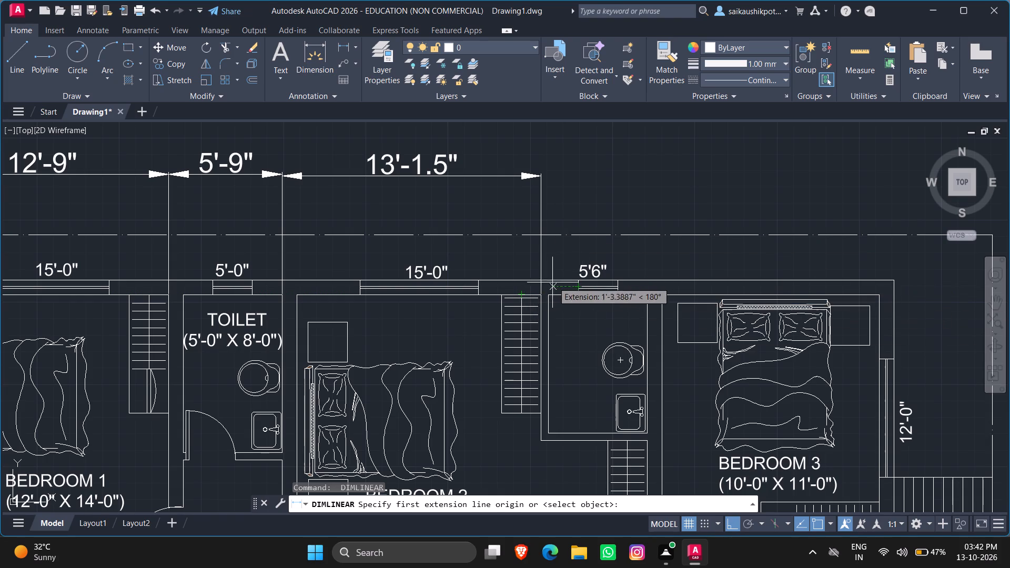
{"action": "left_click", "coordinate": [543, 279]}
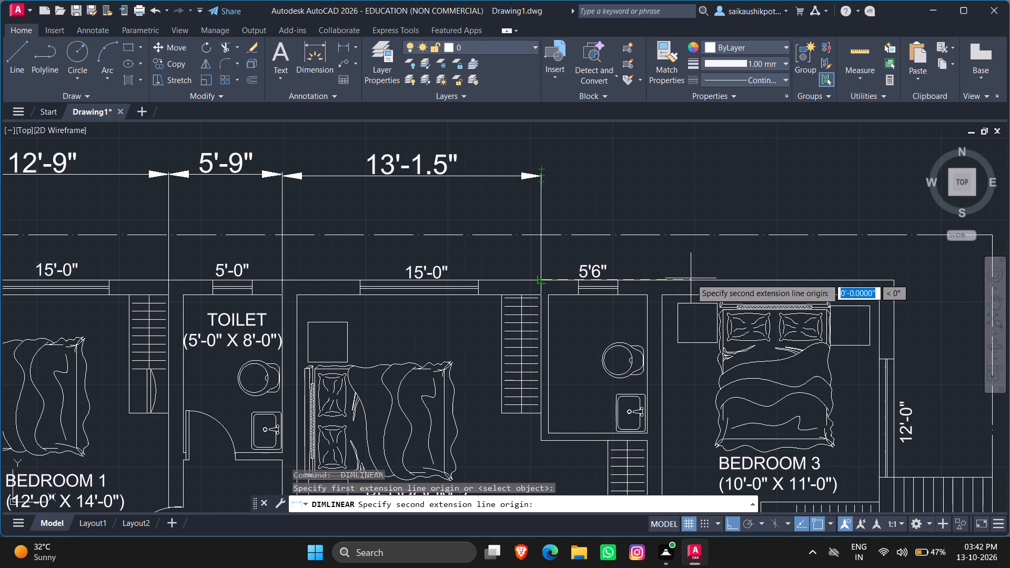
{"action": "left_click", "coordinate": [895, 283]}
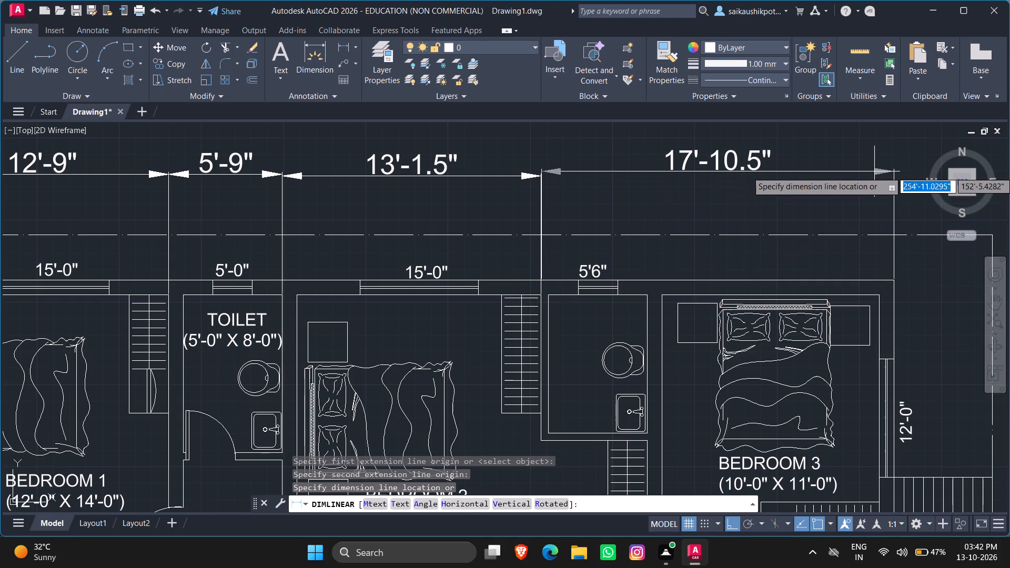
{"action": "left_click", "coordinate": [870, 176]}
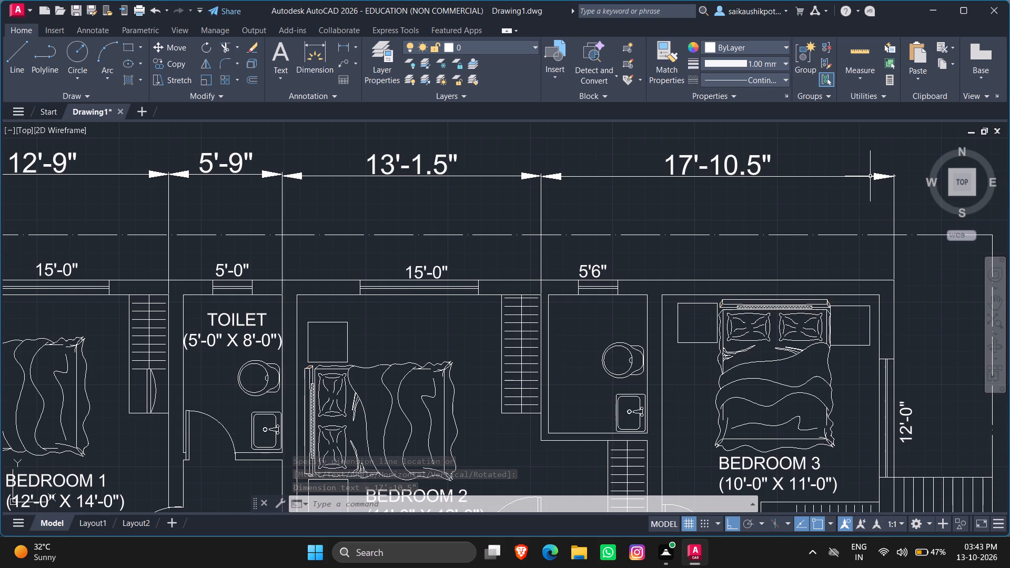
Add a linear dimension from the outer corner beyond Bedroom 3 to the dash-dot boundary line, in line with the row.
{"action": "key", "text": "Escape"}
{"action": "key", "text": "Escape"}
{"action": "scroll", "coordinate": [739, 210], "scroll_direction": "down", "scroll_amount": 4}
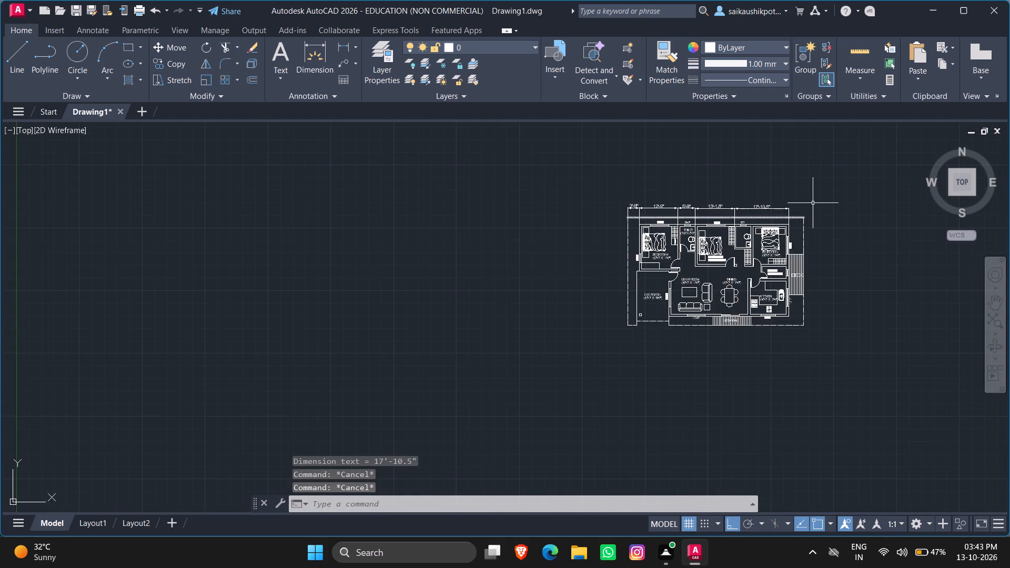
{"action": "scroll", "coordinate": [818, 201], "scroll_direction": "up", "scroll_amount": 3}
{"action": "scroll", "coordinate": [780, 244], "scroll_direction": "up", "scroll_amount": 1}
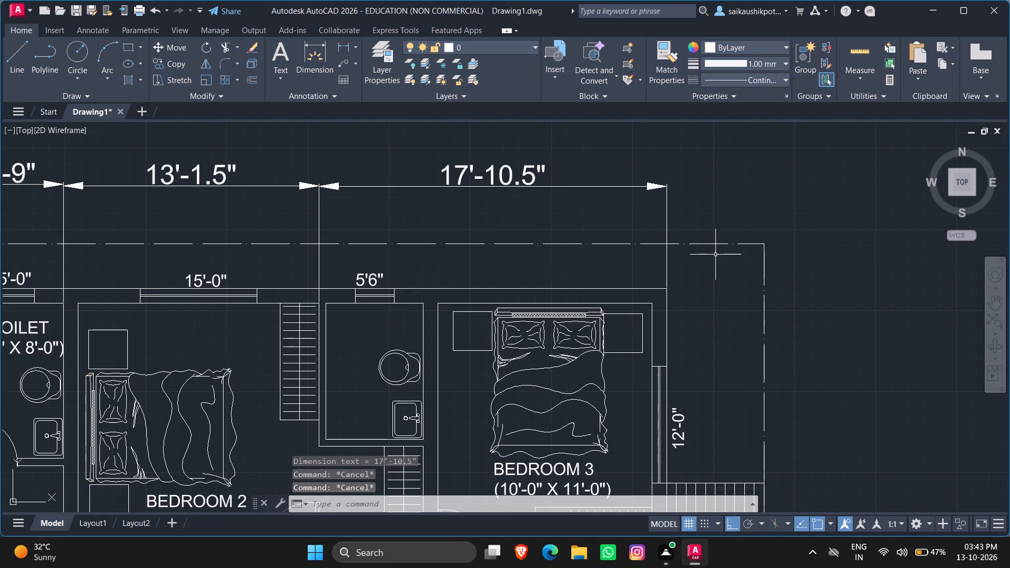
{"action": "key", "text": "l"}
{"action": "key", "text": "Escape"}
{"action": "key", "text": "Escape"}
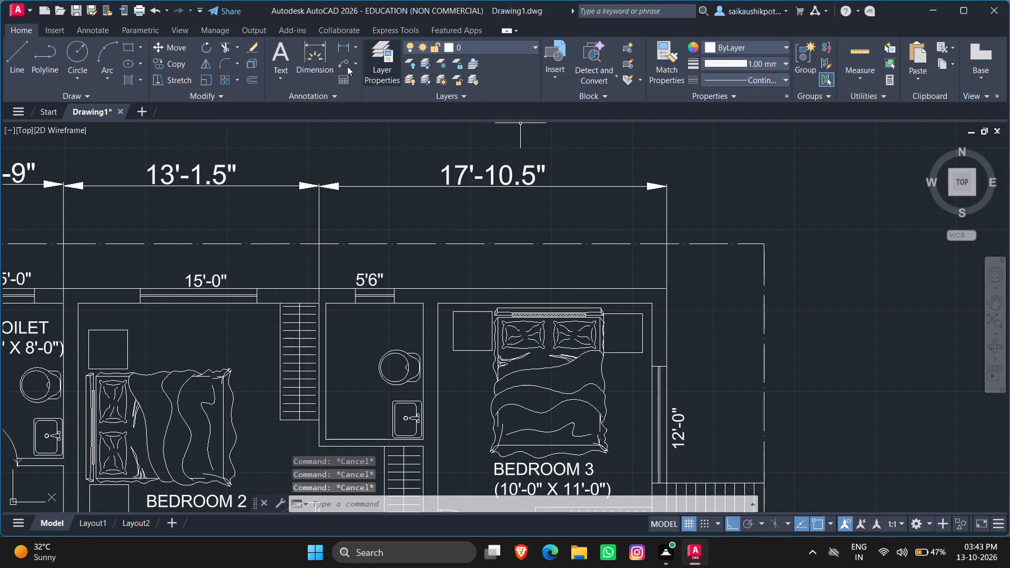
{"action": "left_click", "coordinate": [339, 45]}
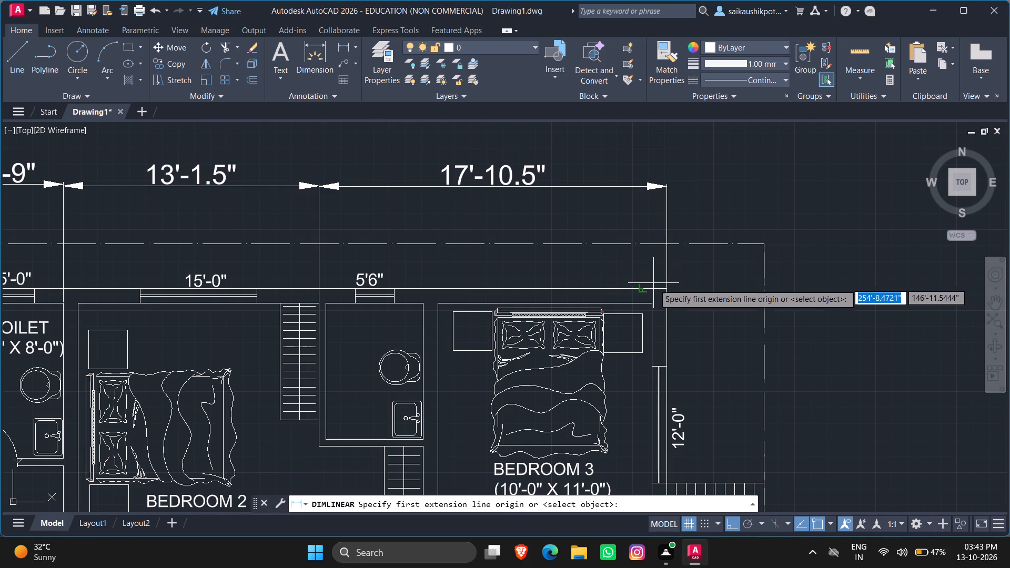
{"action": "left_click", "coordinate": [664, 287]}
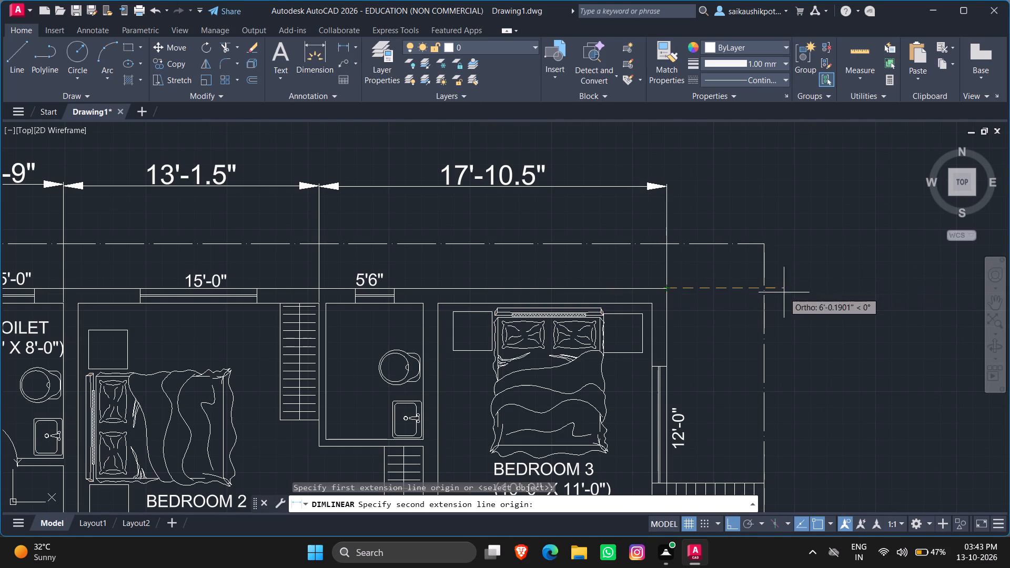
{"action": "left_click", "coordinate": [769, 289]}
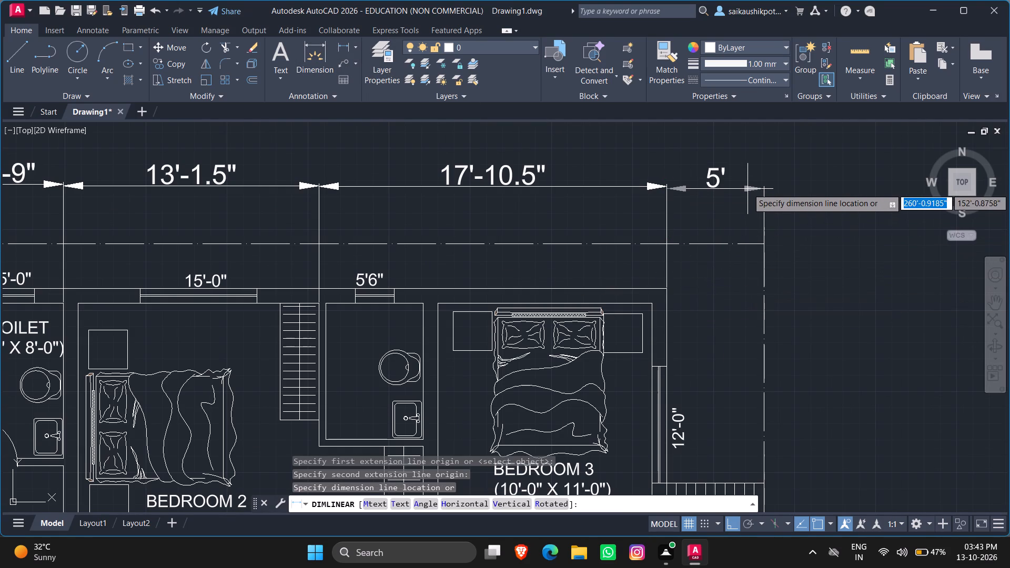
{"action": "left_click", "coordinate": [749, 187]}
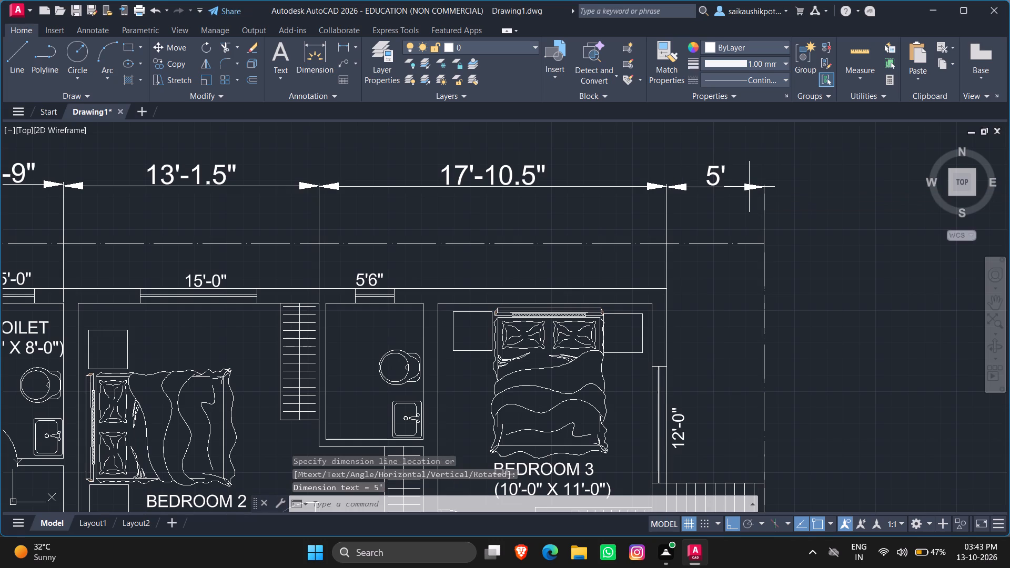
{"action": "key", "text": "Escape"}
{"action": "key", "text": "Escape"}
{"action": "key", "text": "Escape"}
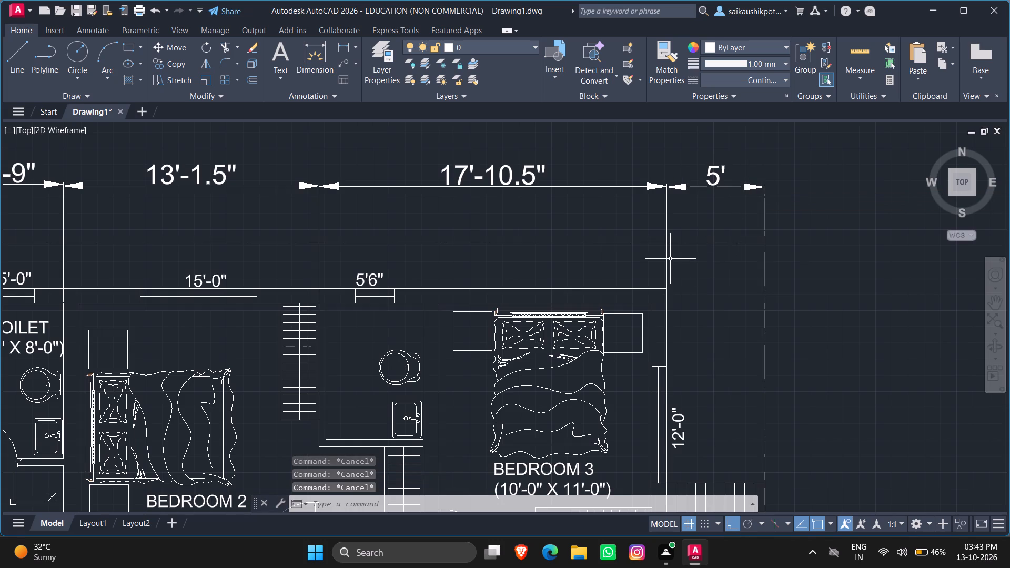
Delete the single dimension that spans both Bedroom 3 and the toilet beside it.
{"action": "left_click", "coordinate": [532, 181]}
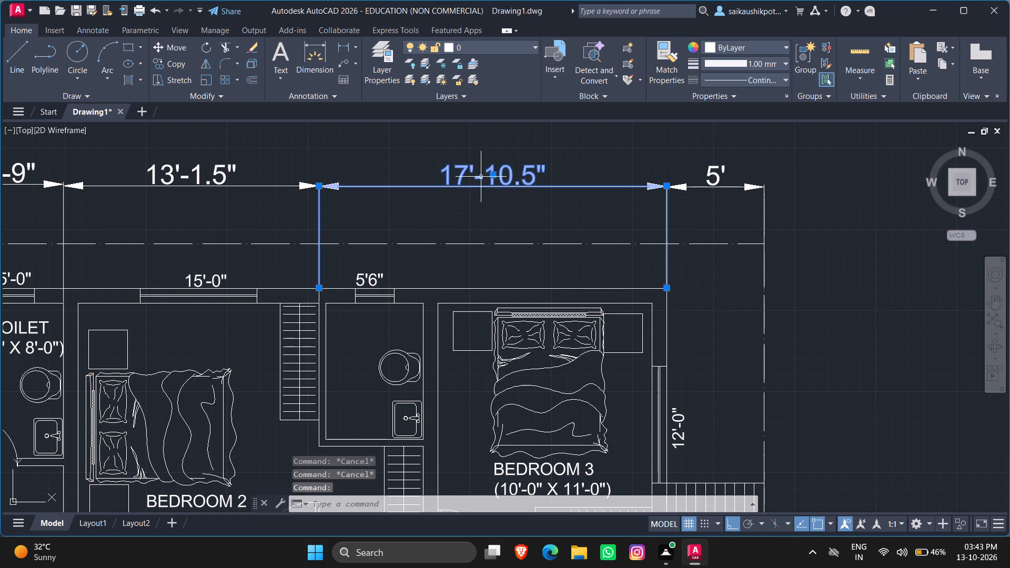
{"action": "key", "text": "Delete"}
Add a linear dimension from the Bedroom 2 dimension's end to the wall between the toilet and Bedroom 3, in line with the row.
{"action": "left_click", "coordinate": [342, 50]}
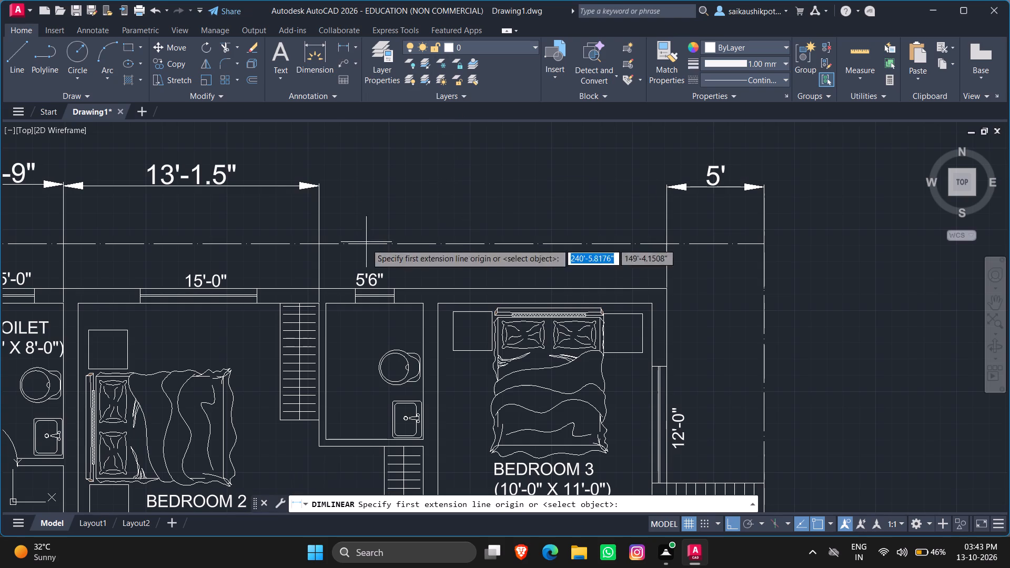
{"action": "left_click", "coordinate": [319, 288]}
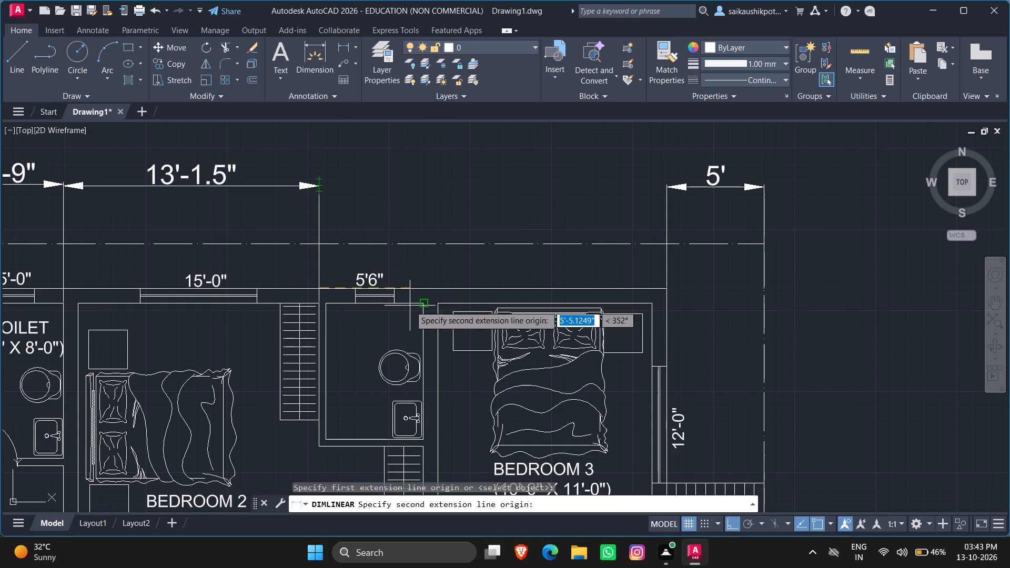
{"action": "left_click_drag", "start_coordinate": [418, 303], "coordinate": [418, 294]}
{"action": "left_click", "coordinate": [421, 187]}
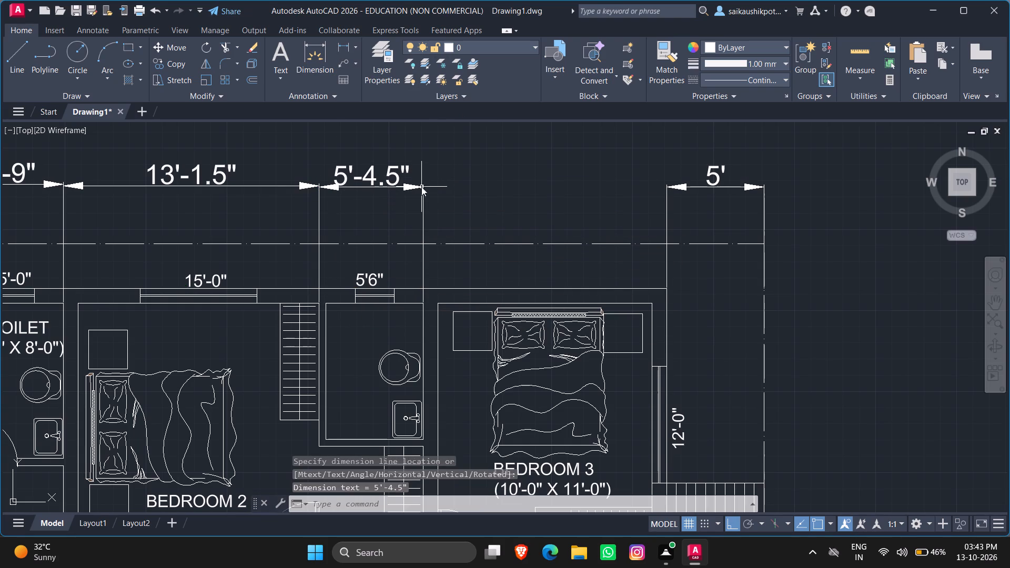
Add a linear dimension above Bedroom 3, from the new toilet dimension's end to the outer corner, completing the row.
{"action": "left_click", "coordinate": [342, 49]}
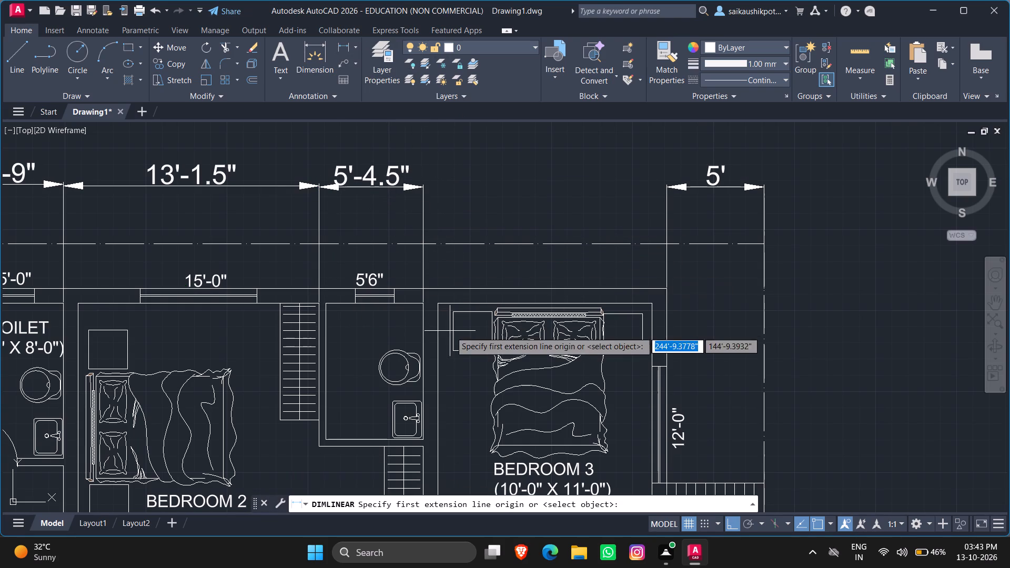
{"action": "left_click", "coordinate": [426, 285]}
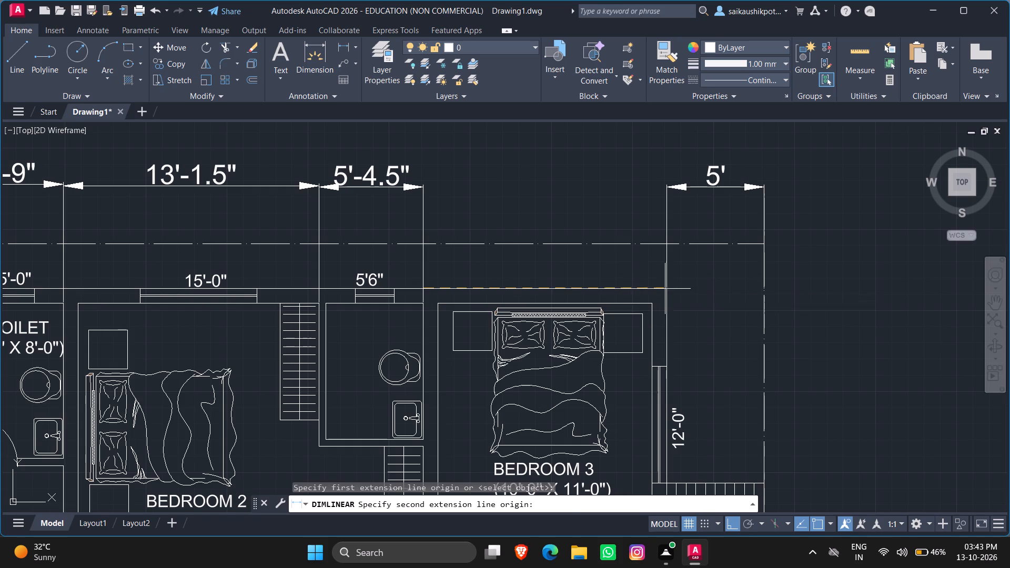
{"action": "left_click", "coordinate": [666, 289]}
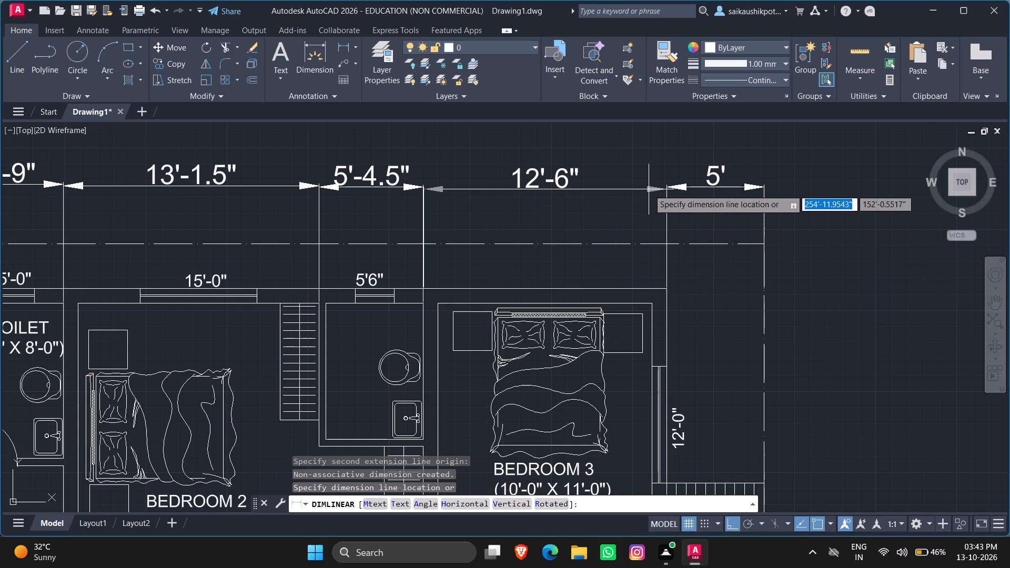
{"action": "left_click", "coordinate": [649, 189]}
{"action": "key", "text": "Escape"}
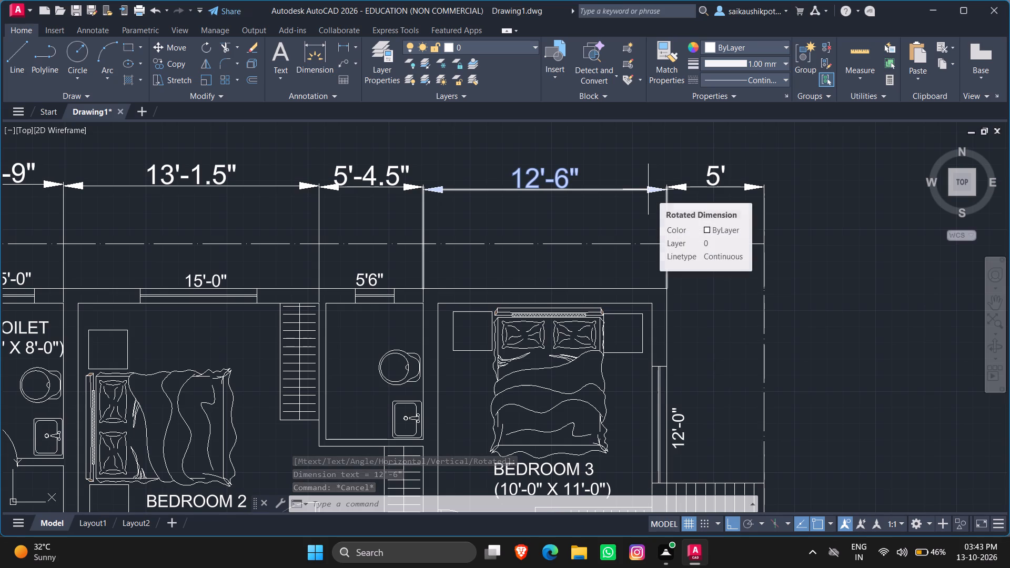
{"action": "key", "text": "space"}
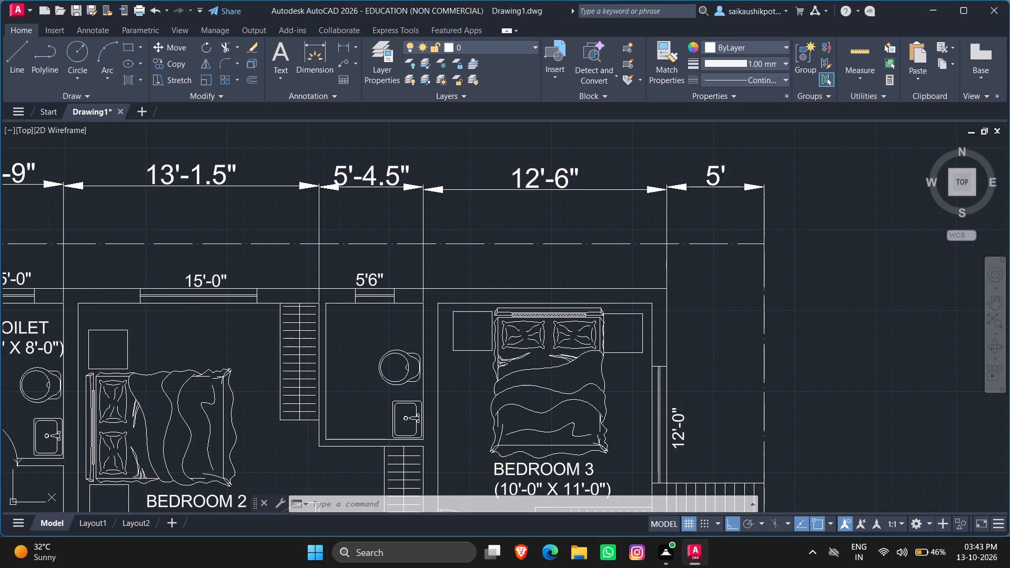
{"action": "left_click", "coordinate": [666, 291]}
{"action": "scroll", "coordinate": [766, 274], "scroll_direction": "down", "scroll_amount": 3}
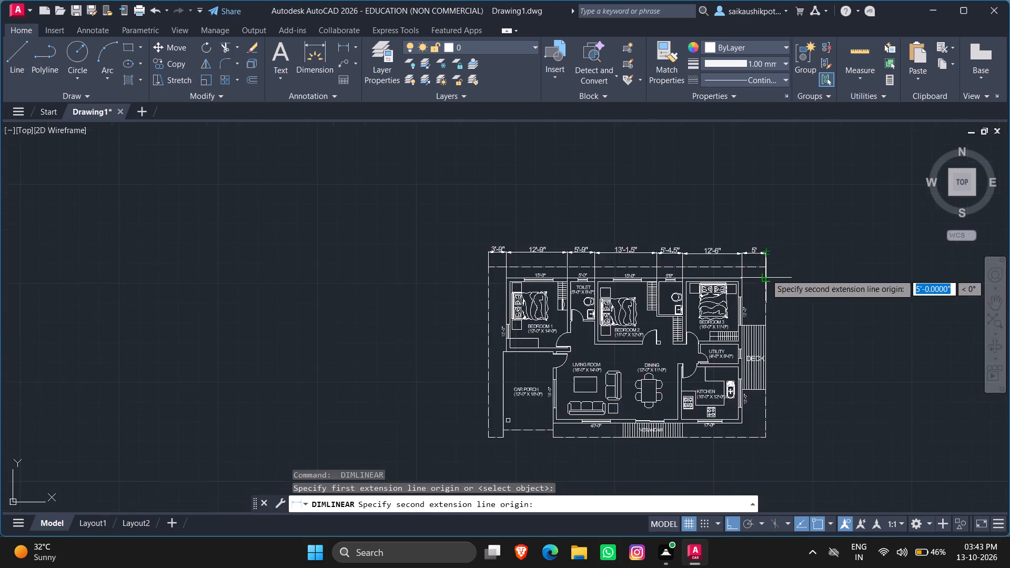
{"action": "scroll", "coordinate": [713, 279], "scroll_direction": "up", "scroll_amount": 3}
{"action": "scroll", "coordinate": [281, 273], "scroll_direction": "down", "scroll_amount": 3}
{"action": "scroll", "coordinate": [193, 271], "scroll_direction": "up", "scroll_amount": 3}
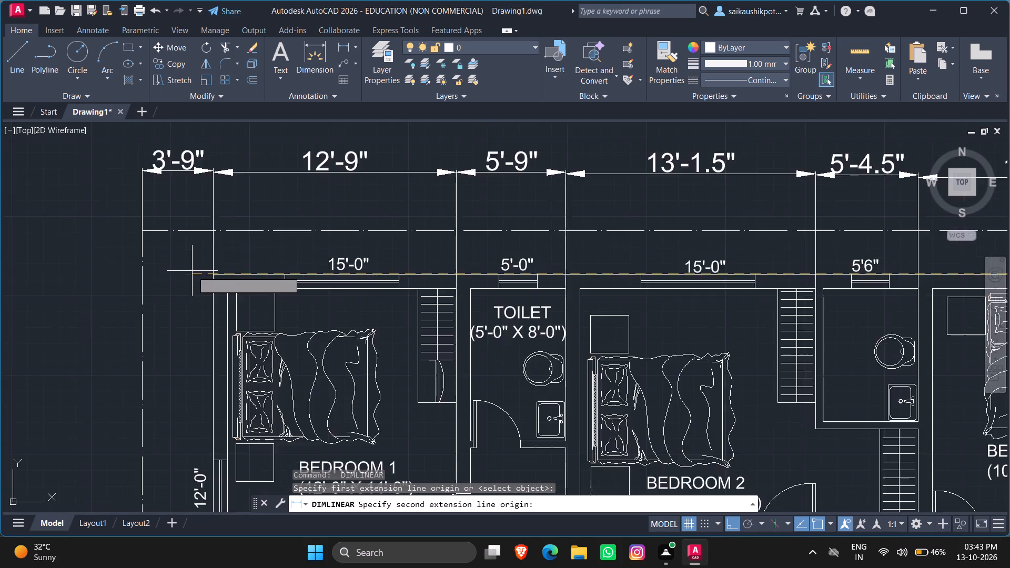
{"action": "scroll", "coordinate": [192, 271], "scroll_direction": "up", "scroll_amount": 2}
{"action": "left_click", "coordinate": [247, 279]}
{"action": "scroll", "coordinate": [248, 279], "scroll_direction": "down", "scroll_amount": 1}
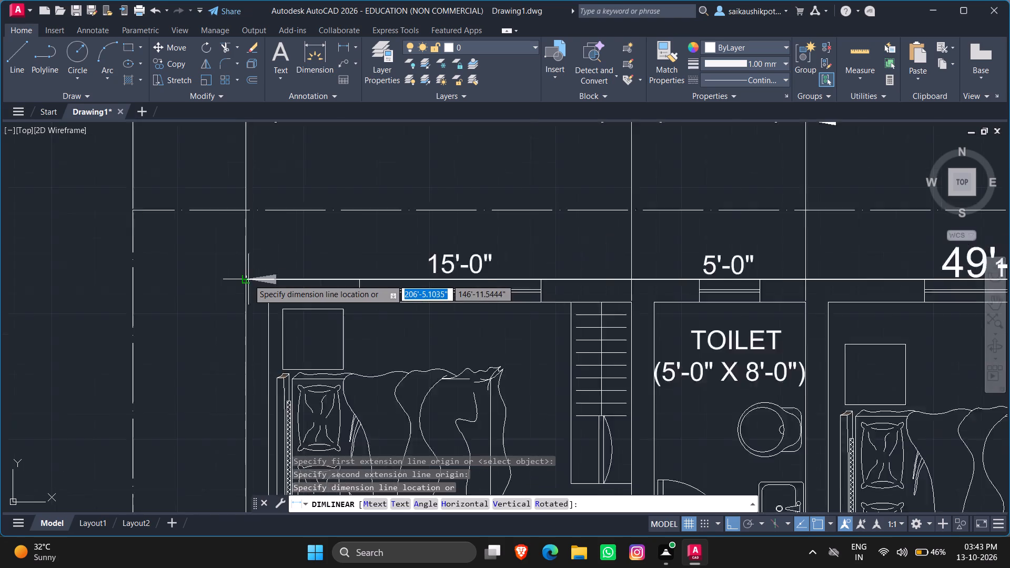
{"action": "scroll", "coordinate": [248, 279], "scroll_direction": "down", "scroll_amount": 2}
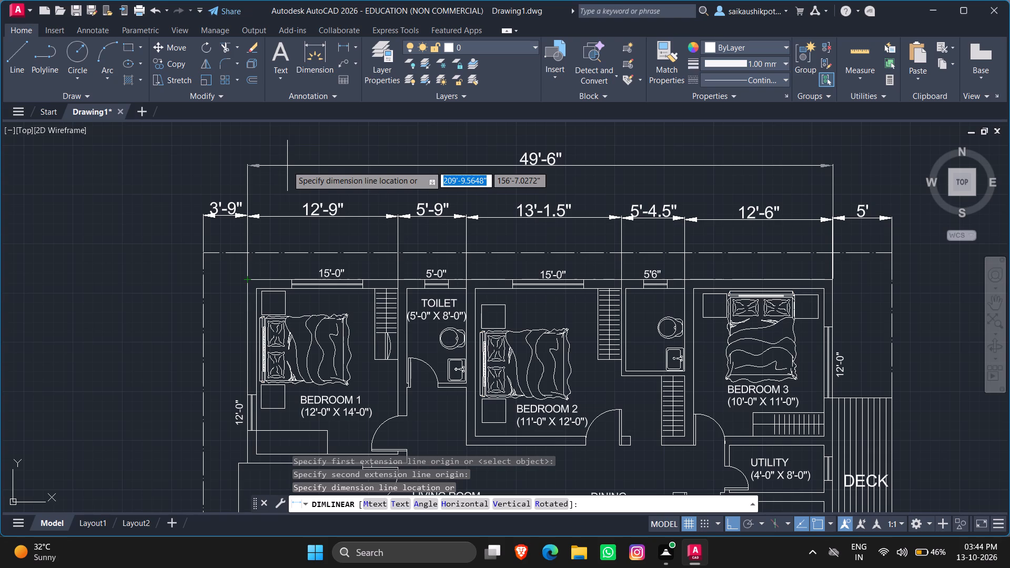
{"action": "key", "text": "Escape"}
Add an overall linear dimension between the two upper corners of the dash-dot boundary, placed above the dimension row.
{"action": "key", "text": "space"}
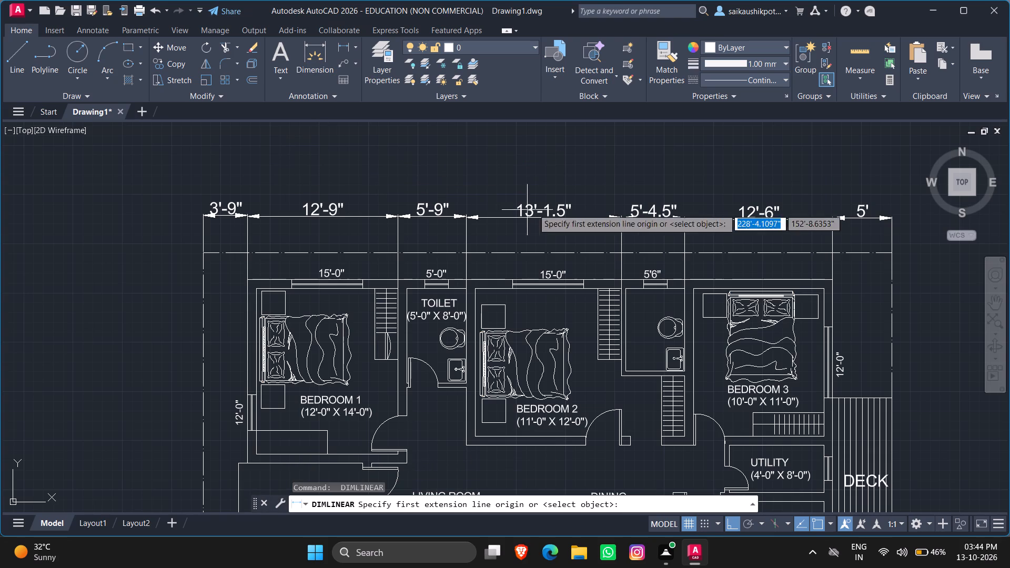
{"action": "left_click", "coordinate": [892, 251]}
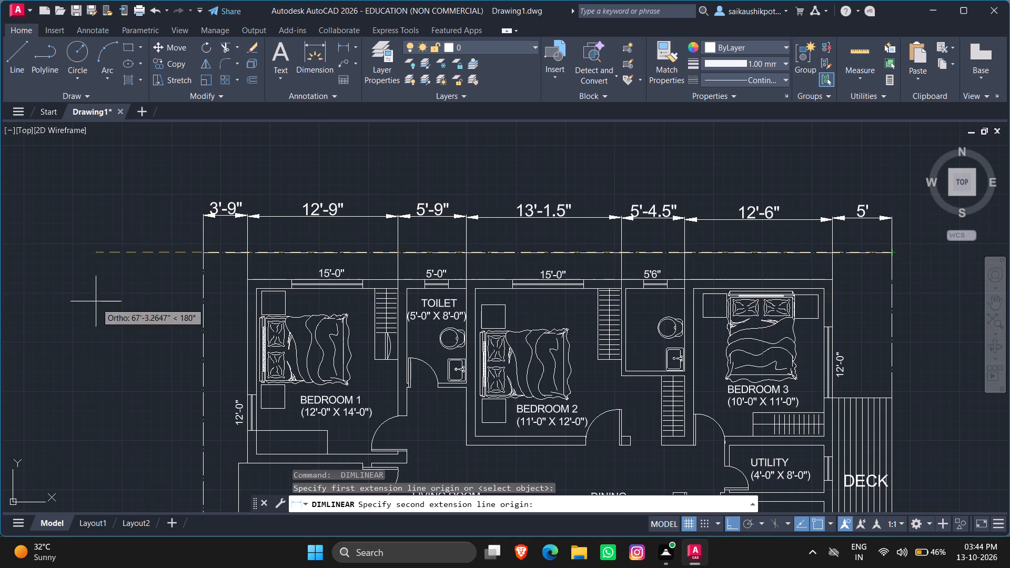
{"action": "left_click_drag", "start_coordinate": [203, 253], "coordinate": [202, 244]}
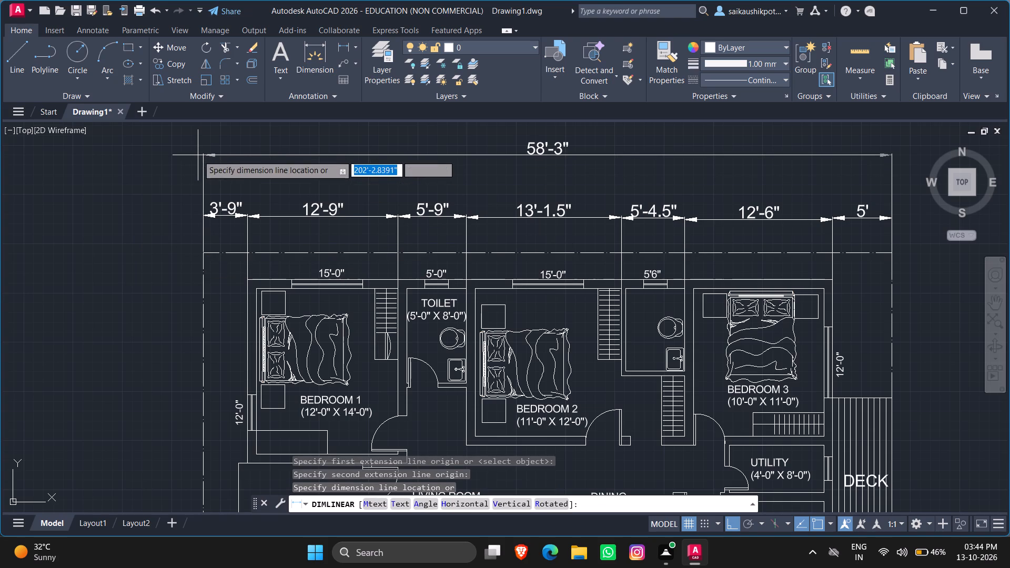
{"action": "left_click", "coordinate": [198, 155]}
{"action": "key", "text": "Escape"}
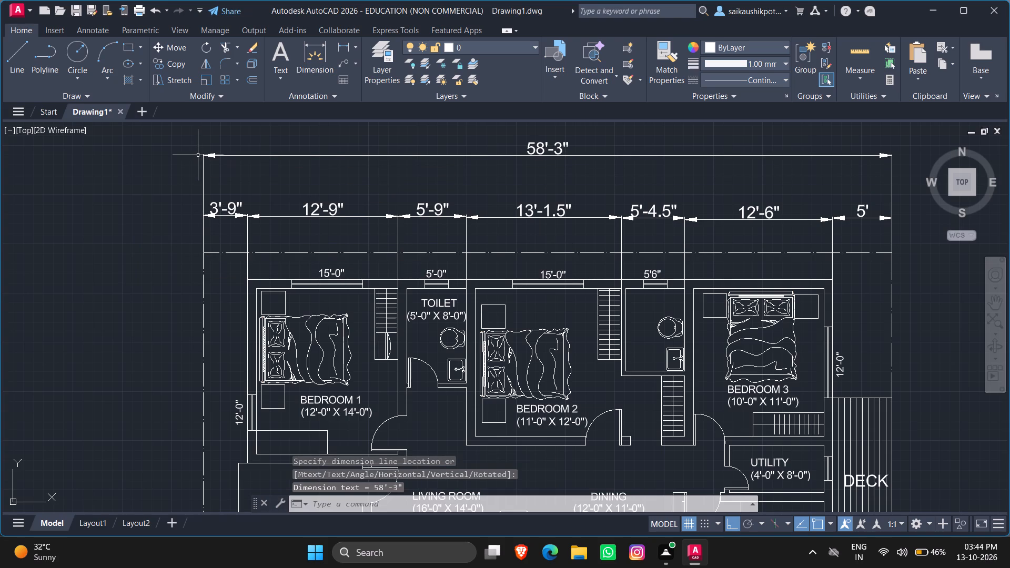
Move the overall dimension's line down, closer to the row of room dimensions.
{"action": "scroll", "coordinate": [212, 225], "scroll_direction": "down", "scroll_amount": 2}
{"action": "scroll", "coordinate": [212, 229], "scroll_direction": "up", "scroll_amount": 1}
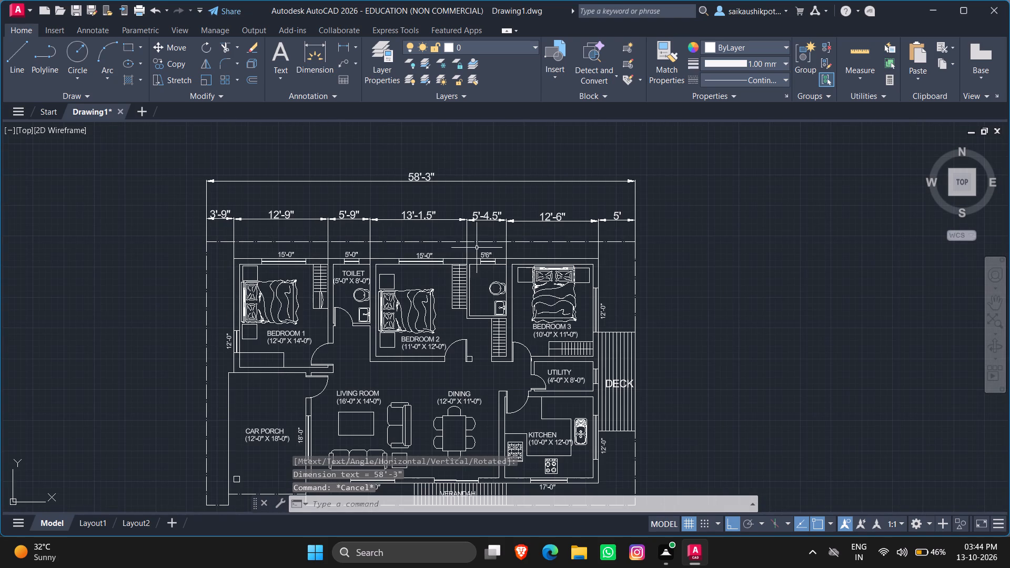
{"action": "scroll", "coordinate": [507, 240], "scroll_direction": "down", "scroll_amount": 1}
{"action": "scroll", "coordinate": [472, 219], "scroll_direction": "up", "scroll_amount": 1}
{"action": "left_click", "coordinate": [471, 196]}
{"action": "left_click", "coordinate": [468, 192]}
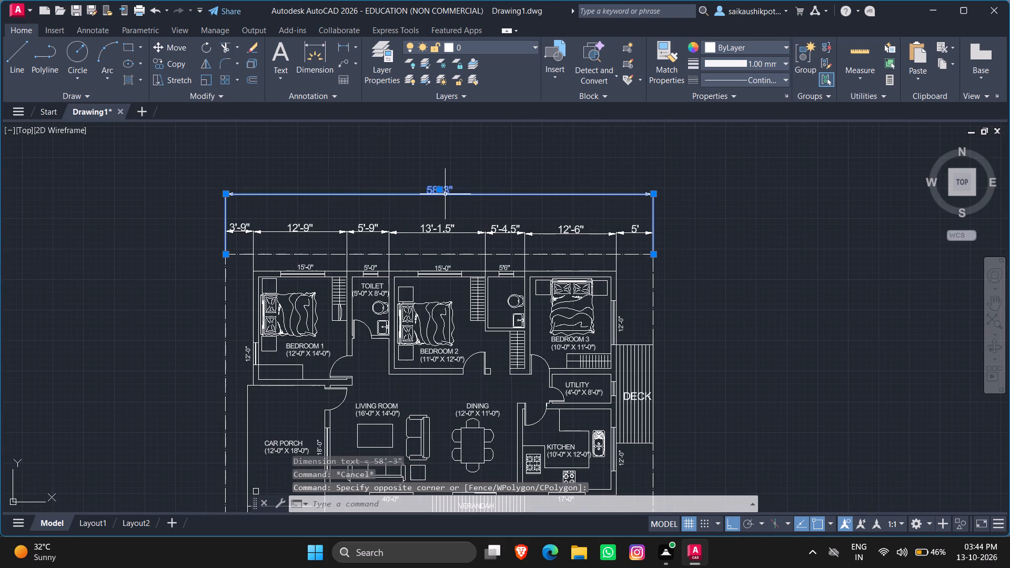
{"action": "left_click", "coordinate": [440, 190]}
{"action": "left_click", "coordinate": [444, 206]}
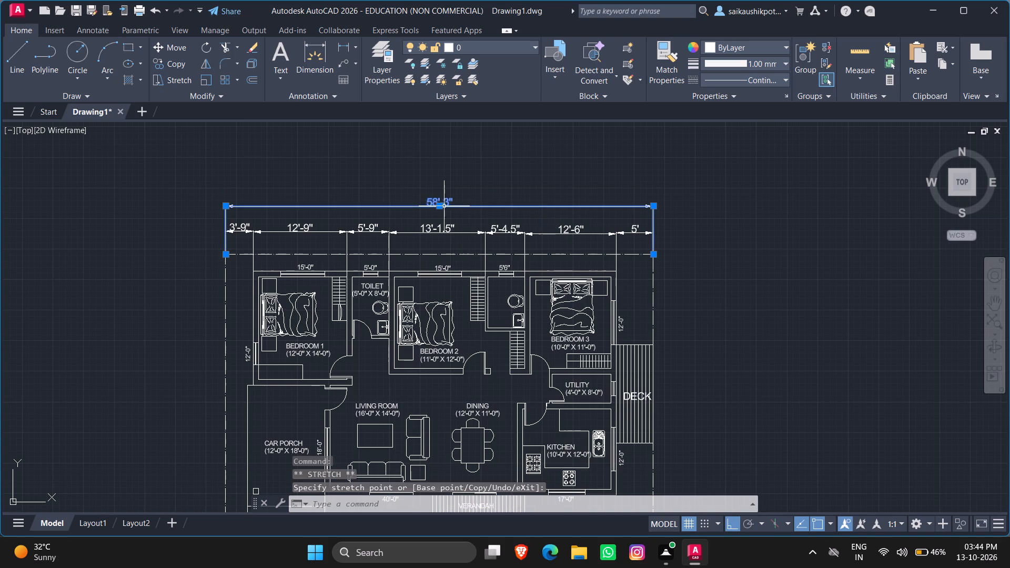
{"action": "key", "text": "Escape"}
{"action": "scroll", "coordinate": [456, 195], "scroll_direction": "down", "scroll_amount": 1}
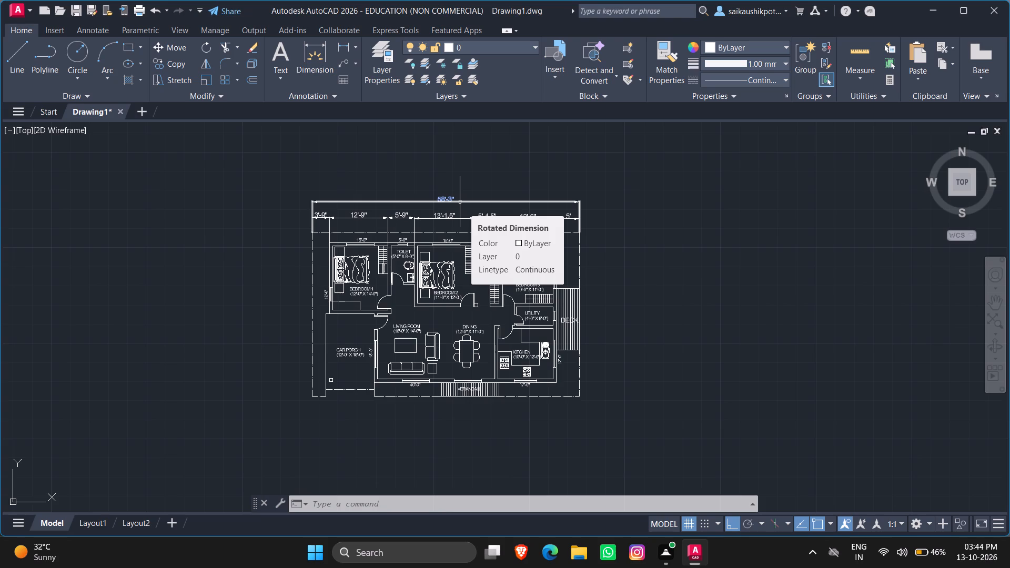
{"action": "key", "text": "Escape"}
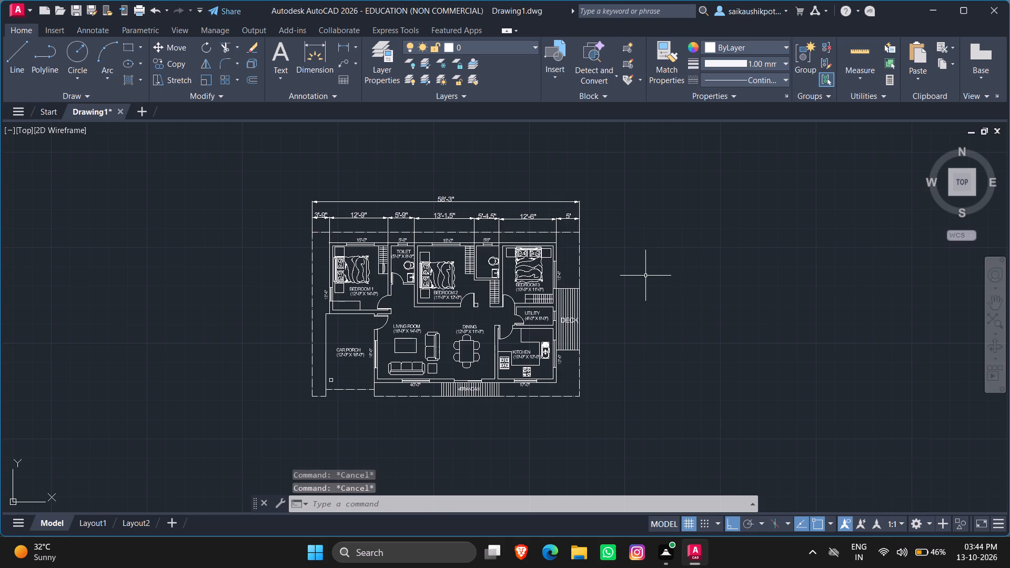
{"action": "key", "text": "Escape"}
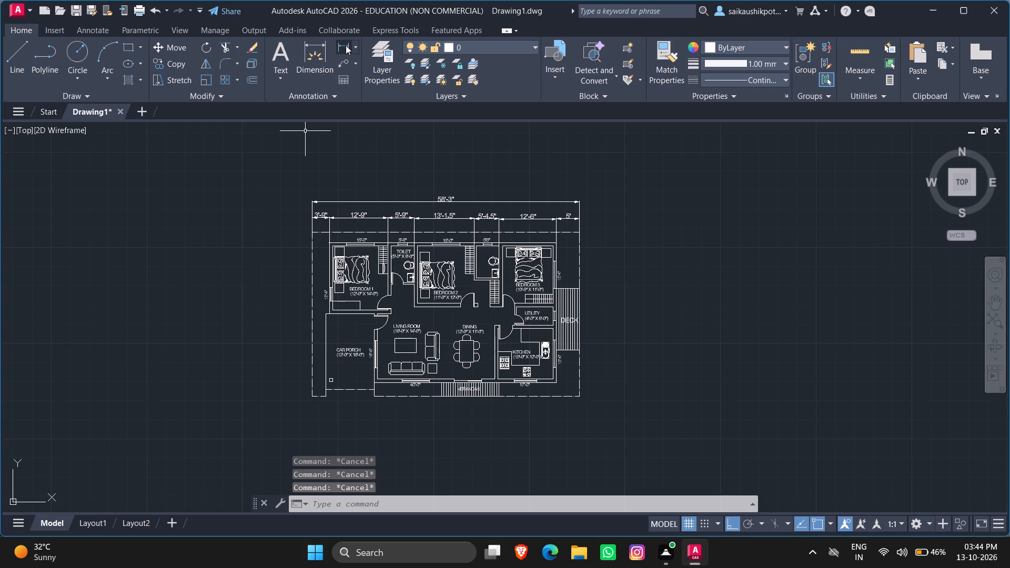
Add a vertical linear dimension from Bedroom 3's upper outer corner to its lower wall, placed outside the boundary beyond the deck.
{"action": "left_click", "coordinate": [346, 45]}
{"action": "scroll", "coordinate": [555, 221], "scroll_direction": "up", "scroll_amount": 2}
{"action": "scroll", "coordinate": [546, 266], "scroll_direction": "up", "scroll_amount": 1}
{"action": "left_click", "coordinate": [560, 283]}
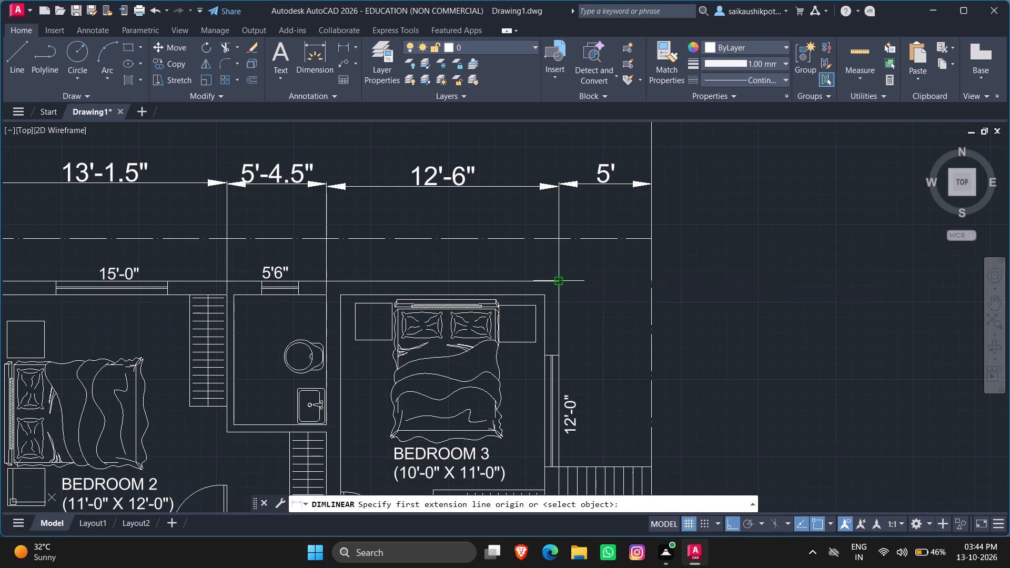
{"action": "scroll", "coordinate": [626, 228], "scroll_direction": "down", "scroll_amount": 3}
{"action": "scroll", "coordinate": [625, 277], "scroll_direction": "up", "scroll_amount": 3}
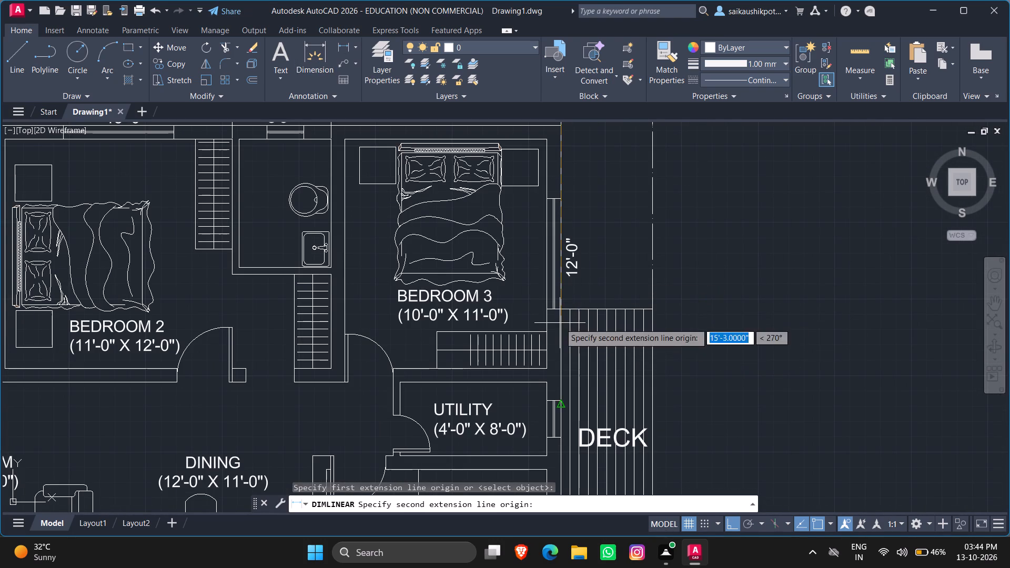
{"action": "left_click", "coordinate": [547, 371]}
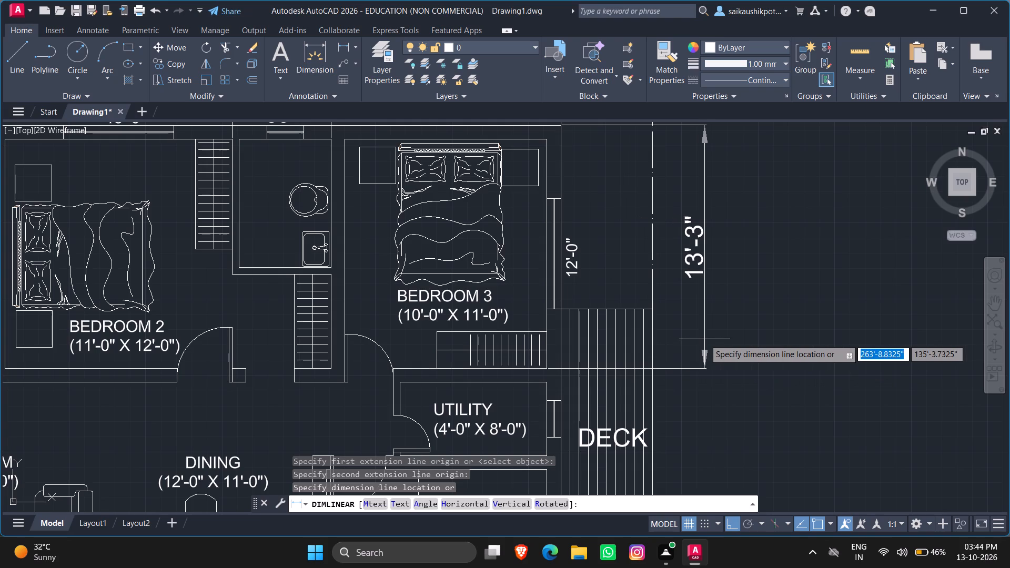
{"action": "left_click", "coordinate": [704, 339]}
{"action": "scroll", "coordinate": [704, 339], "scroll_direction": "down", "scroll_amount": 2}
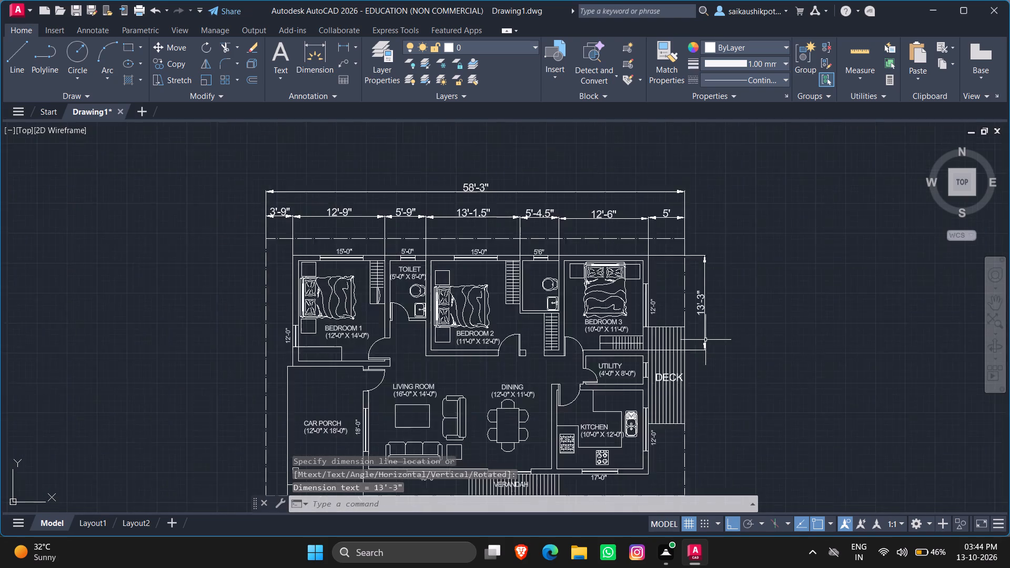
Add a vertical linear dimension from Bedroom 3's lower wall to the kitchen's upper inner corner, in line with the previous vertical dimension.
{"action": "scroll", "coordinate": [705, 340], "scroll_direction": "down", "scroll_amount": 1}
{"action": "key", "text": "space"}
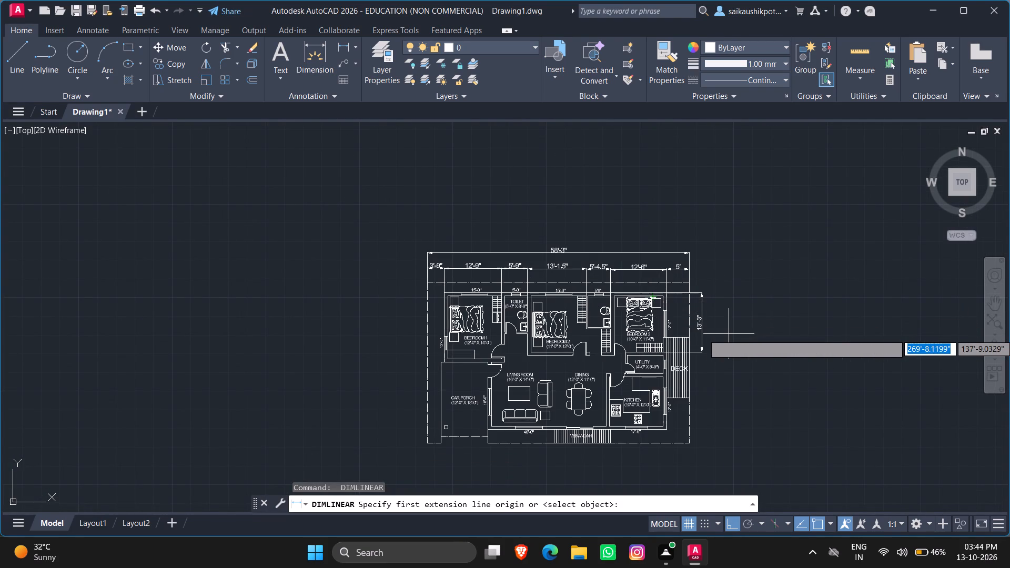
{"action": "scroll", "coordinate": [729, 345], "scroll_direction": "up", "scroll_amount": 2}
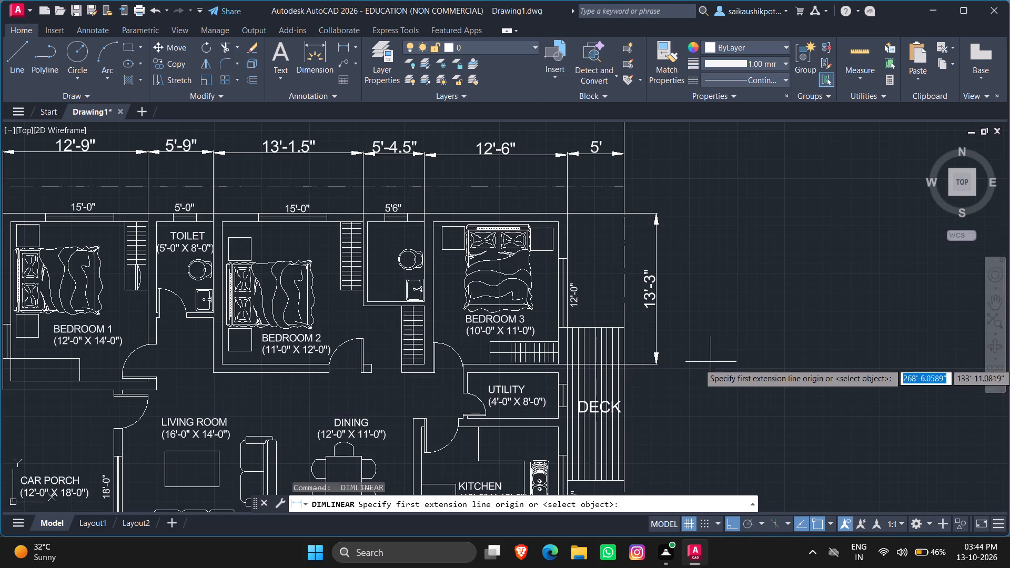
{"action": "scroll", "coordinate": [588, 393], "scroll_direction": "up", "scroll_amount": 2}
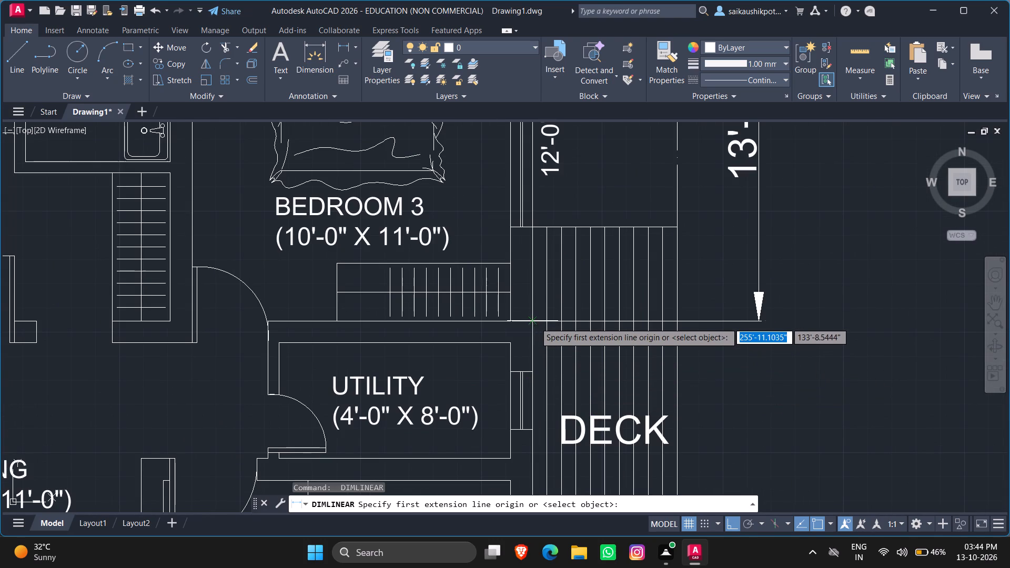
{"action": "left_click", "coordinate": [535, 322]}
{"action": "scroll", "coordinate": [602, 335], "scroll_direction": "down", "scroll_amount": 3}
{"action": "scroll", "coordinate": [581, 387], "scroll_direction": "up", "scroll_amount": 3}
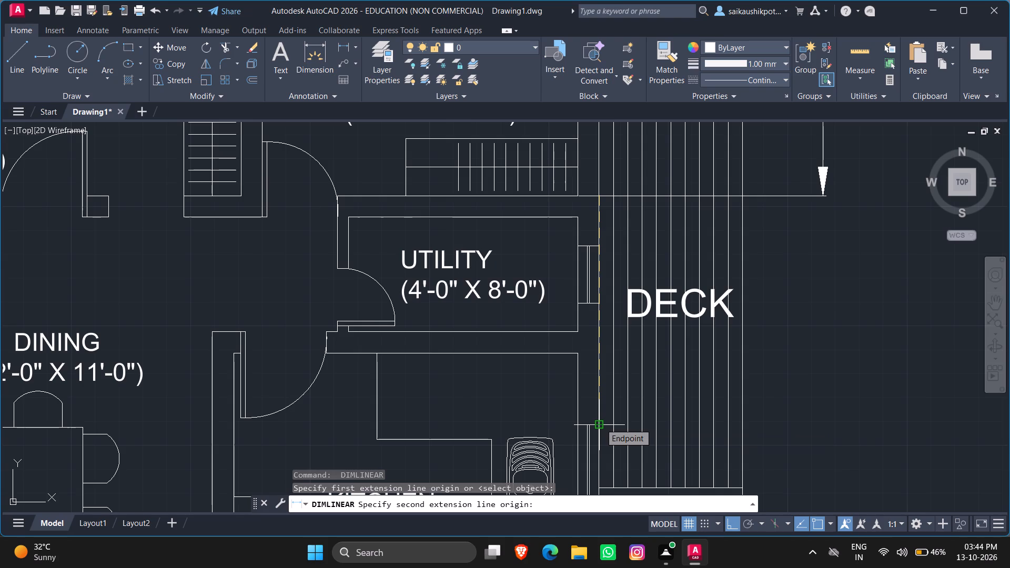
{"action": "left_click", "coordinate": [577, 356]}
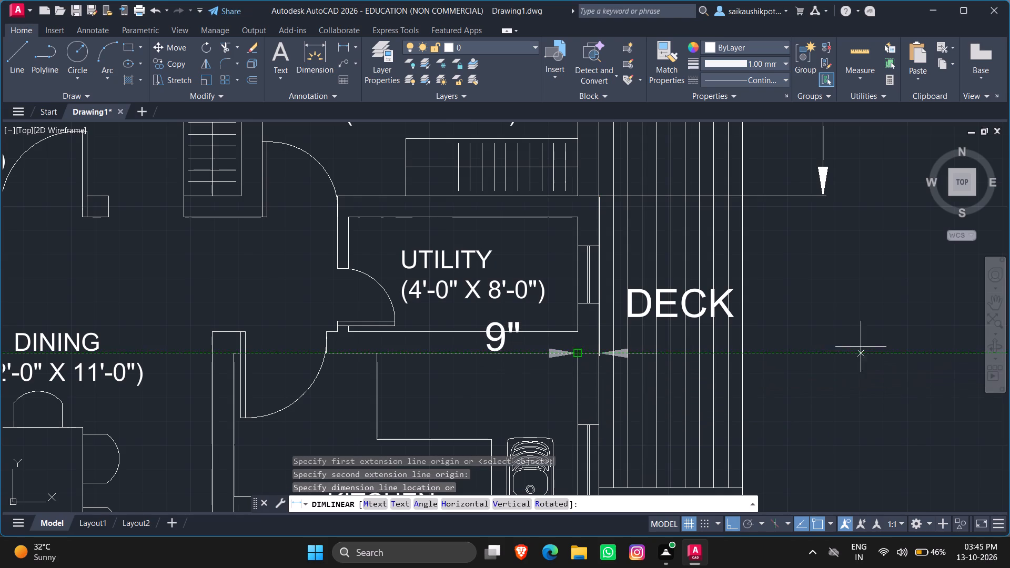
{"action": "left_click", "coordinate": [823, 329]}
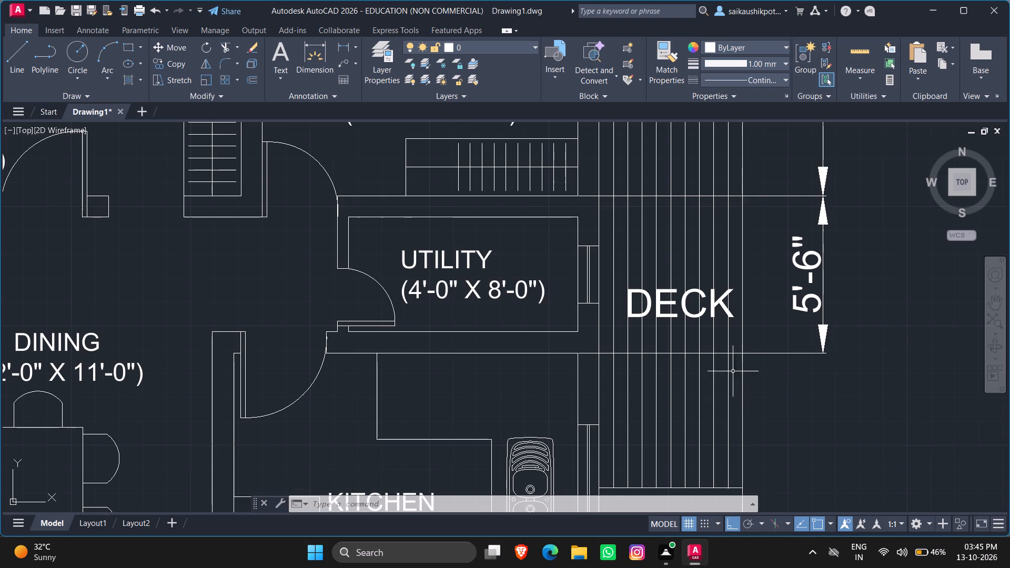
Add a vertical linear dimension from the kitchen's upper inner corner to the deck's lower corner at the house wall, continuing the column.
{"action": "key", "text": "space"}
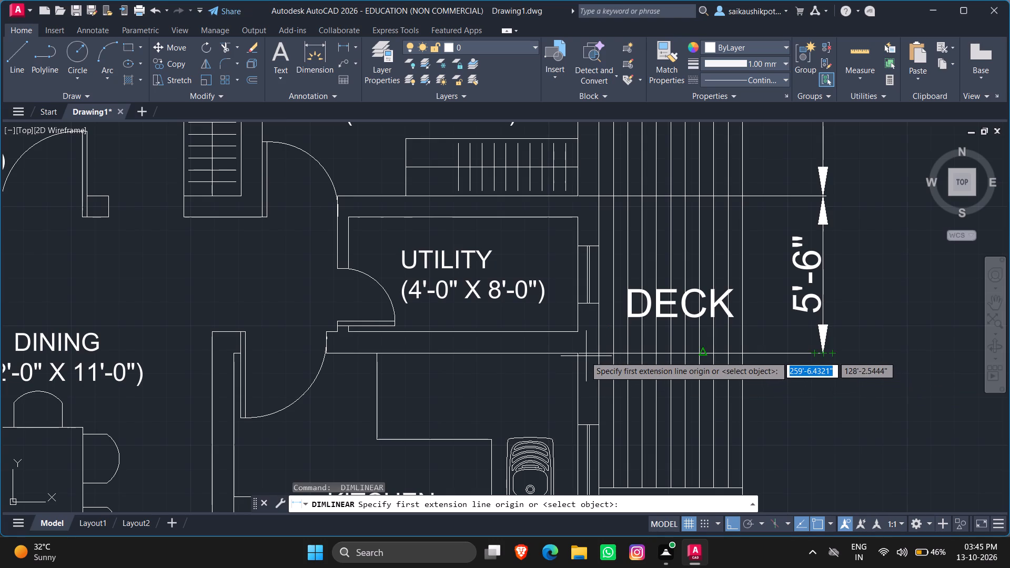
{"action": "left_click", "coordinate": [575, 356]}
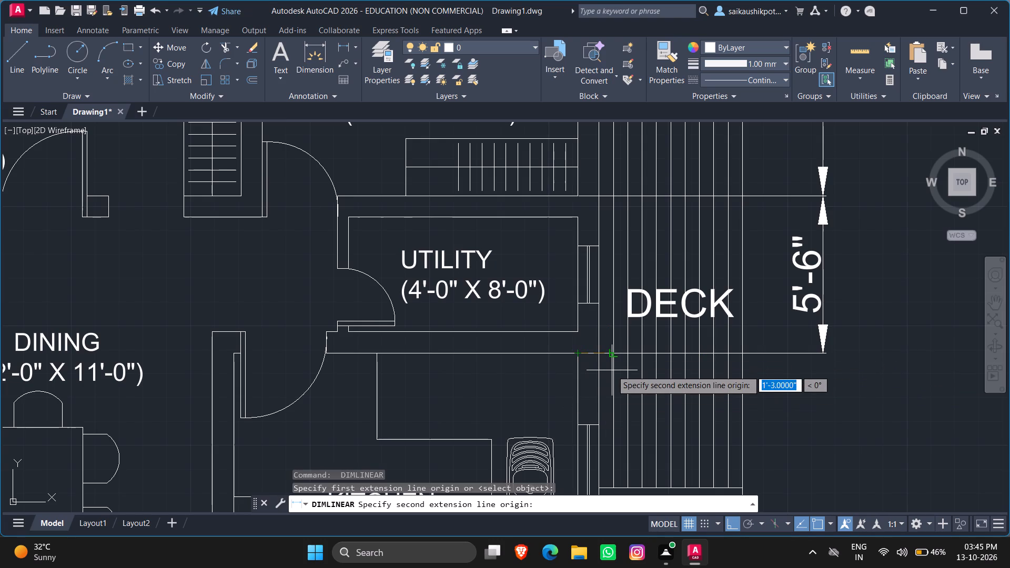
{"action": "scroll", "coordinate": [618, 409], "scroll_direction": "up", "scroll_amount": 2}
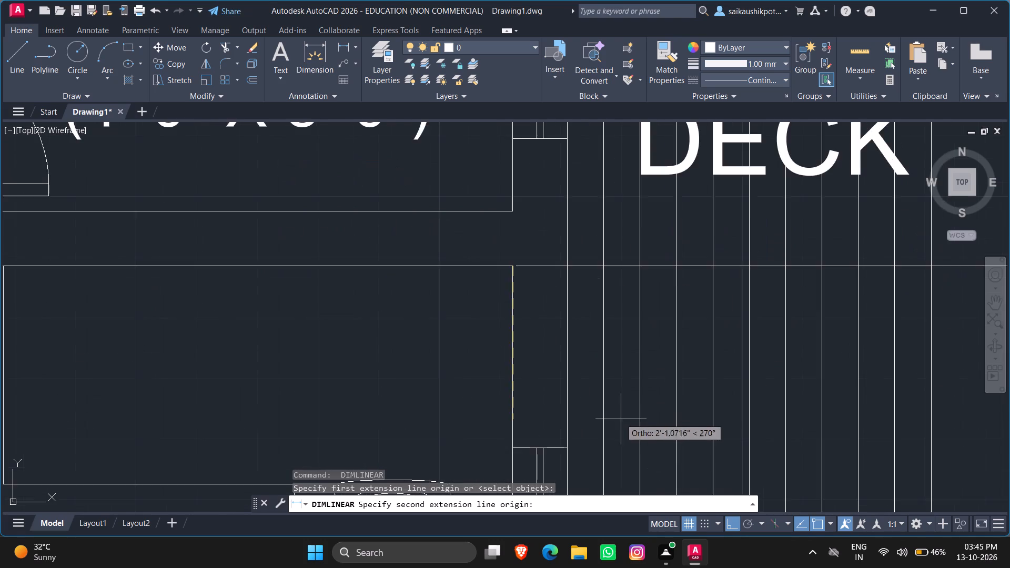
{"action": "scroll", "coordinate": [621, 419], "scroll_direction": "down", "scroll_amount": 2}
{"action": "scroll", "coordinate": [619, 336], "scroll_direction": "down", "scroll_amount": 2}
{"action": "scroll", "coordinate": [621, 392], "scroll_direction": "up", "scroll_amount": 3}
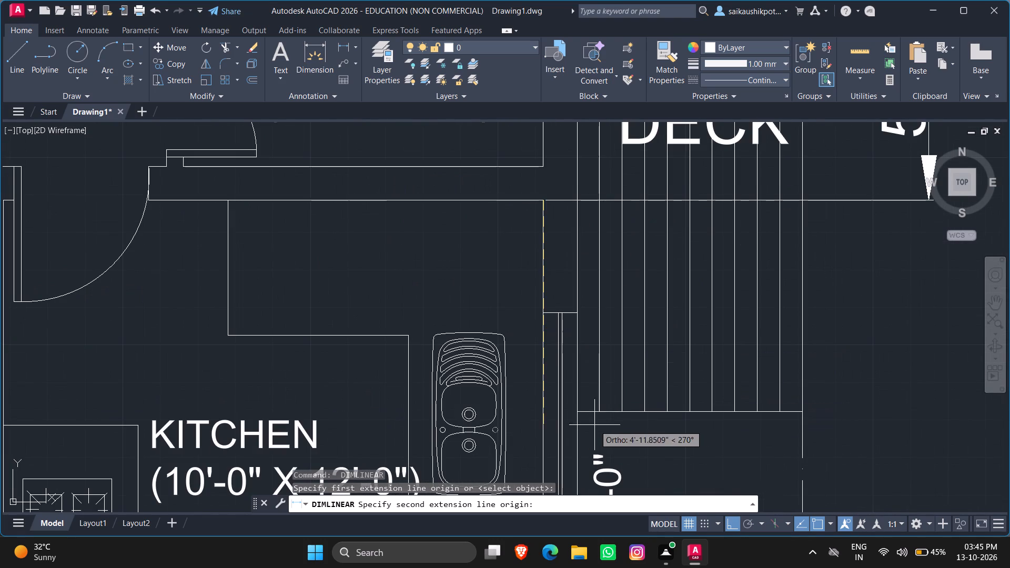
{"action": "left_click", "coordinate": [580, 410]}
{"action": "scroll", "coordinate": [863, 367], "scroll_direction": "down", "scroll_amount": 2}
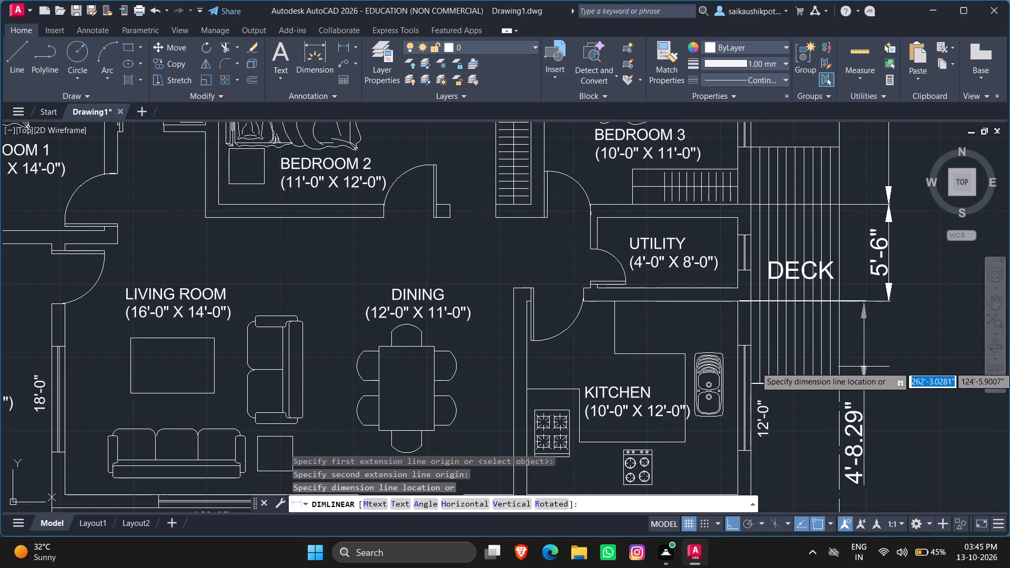
{"action": "left_click", "coordinate": [890, 366]}
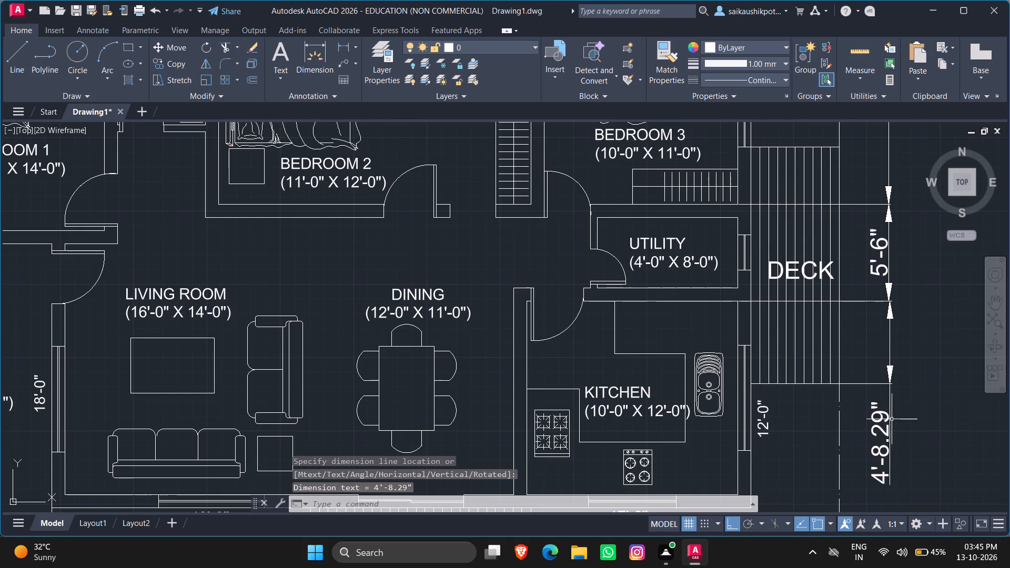
Move the new deck-edge dimension's text up between its extension lines and realign its dimension line with the column above.
{"action": "left_click", "coordinate": [888, 441]}
{"action": "left_click", "coordinate": [878, 444]}
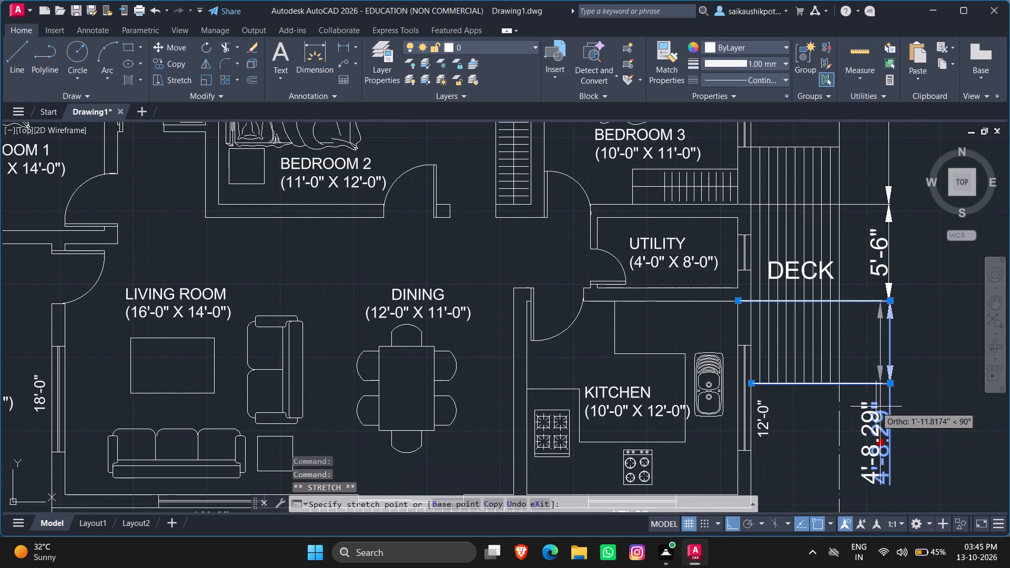
{"action": "left_click", "coordinate": [882, 341]}
{"action": "scroll", "coordinate": [910, 384], "scroll_direction": "down", "scroll_amount": 1}
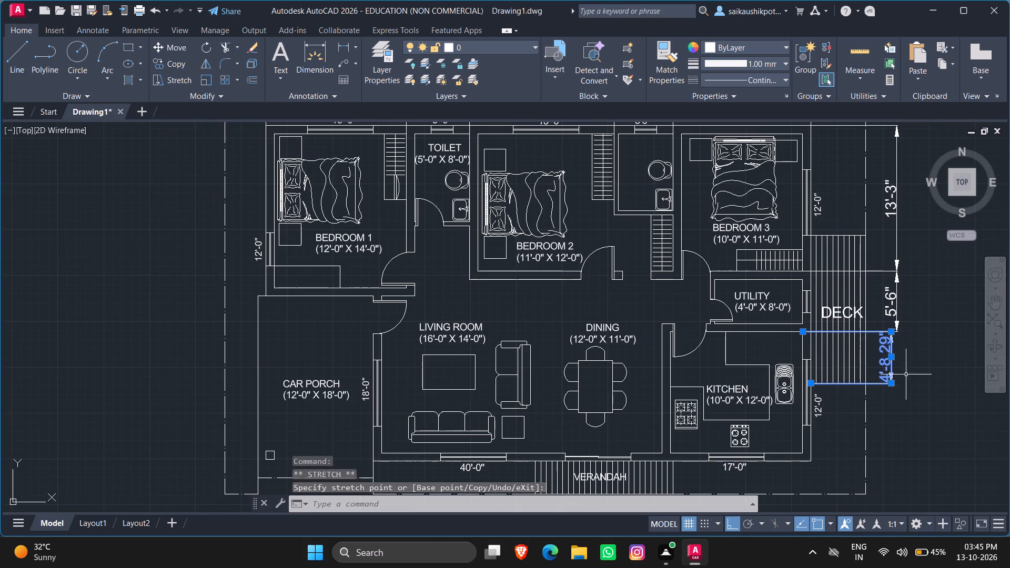
{"action": "scroll", "coordinate": [897, 367], "scroll_direction": "up", "scroll_amount": 4}
{"action": "left_click", "coordinate": [878, 354]}
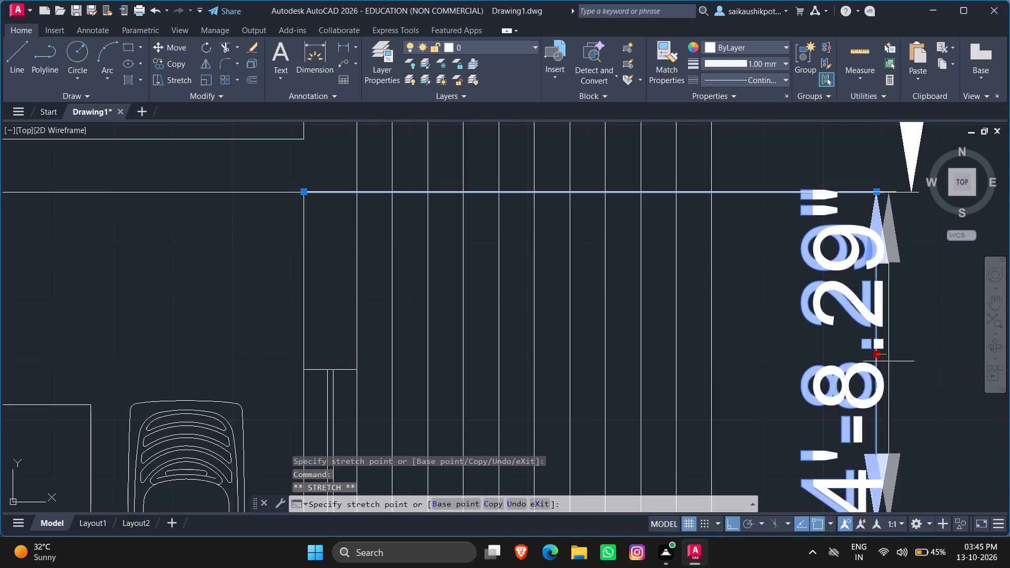
{"action": "left_click", "coordinate": [911, 369]}
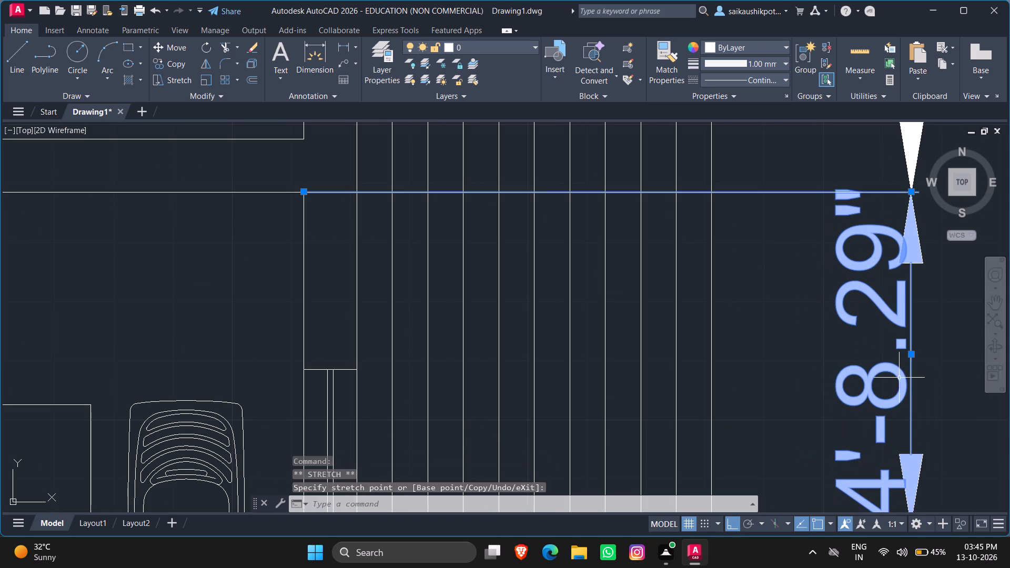
{"action": "key", "text": "Escape"}
{"action": "scroll", "coordinate": [775, 356], "scroll_direction": "down", "scroll_amount": 5}
{"action": "scroll", "coordinate": [703, 339], "scroll_direction": "down", "scroll_amount": 3}
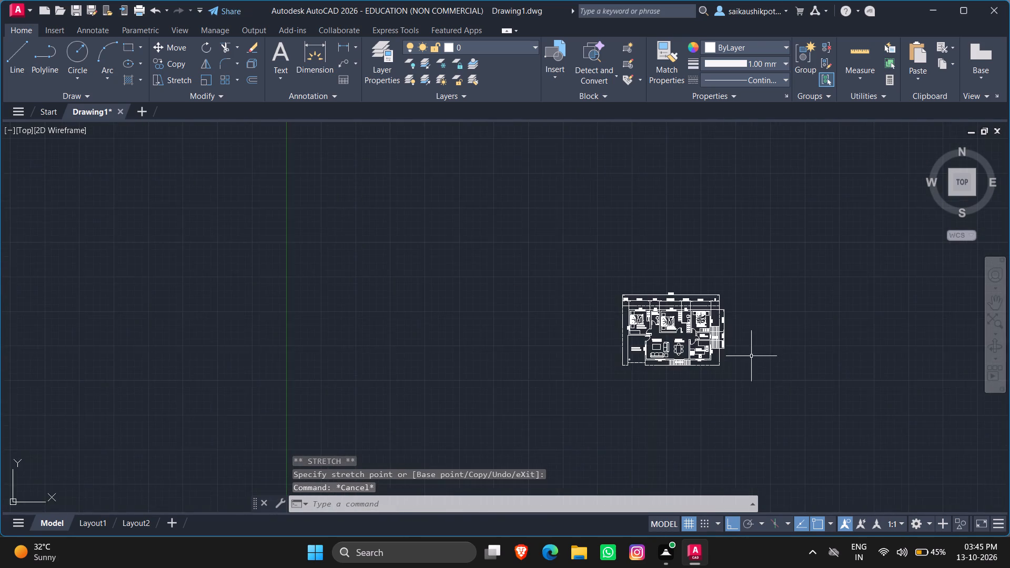
{"action": "scroll", "coordinate": [766, 371], "scroll_direction": "up", "scroll_amount": 3}
{"action": "scroll", "coordinate": [554, 298], "scroll_direction": "up", "scroll_amount": 3}
{"action": "key", "text": "Escape"}
{"action": "key", "text": "Escape"}
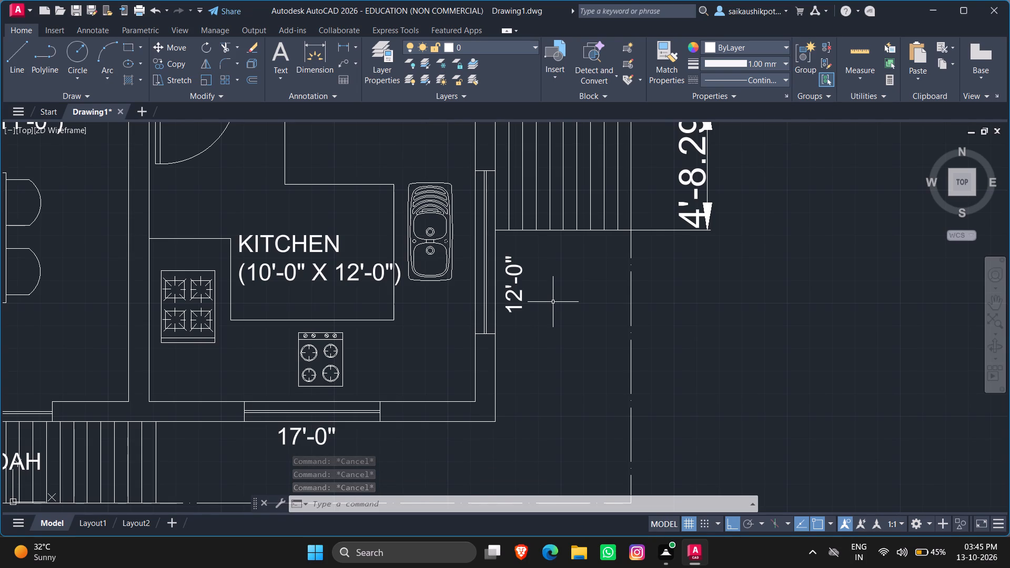
Add a vertical linear dimension from the deck's lower corner at the wall to the kitchen's lower outer corner, continuing the column.
{"action": "key", "text": "space"}
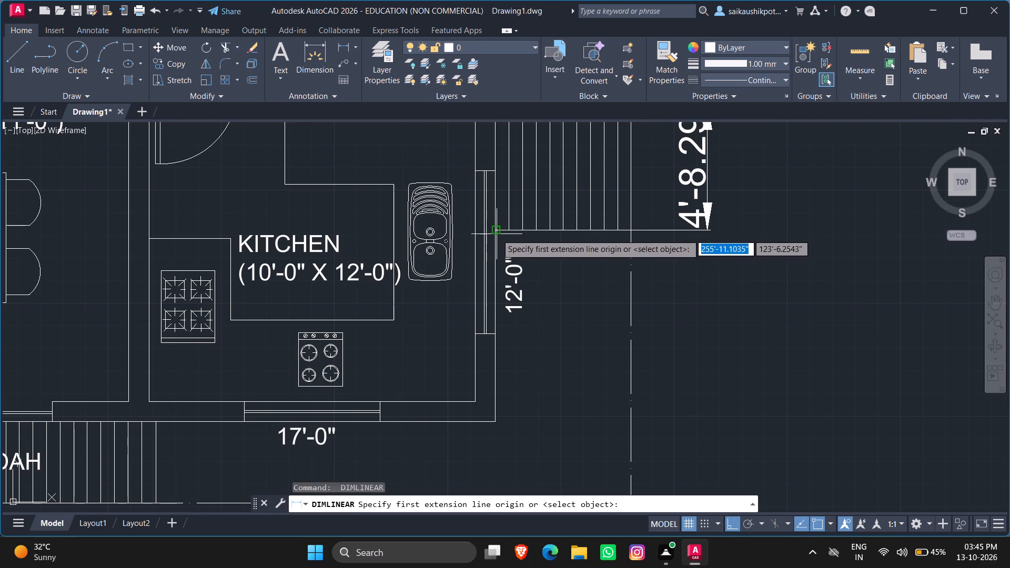
{"action": "left_click", "coordinate": [494, 232]}
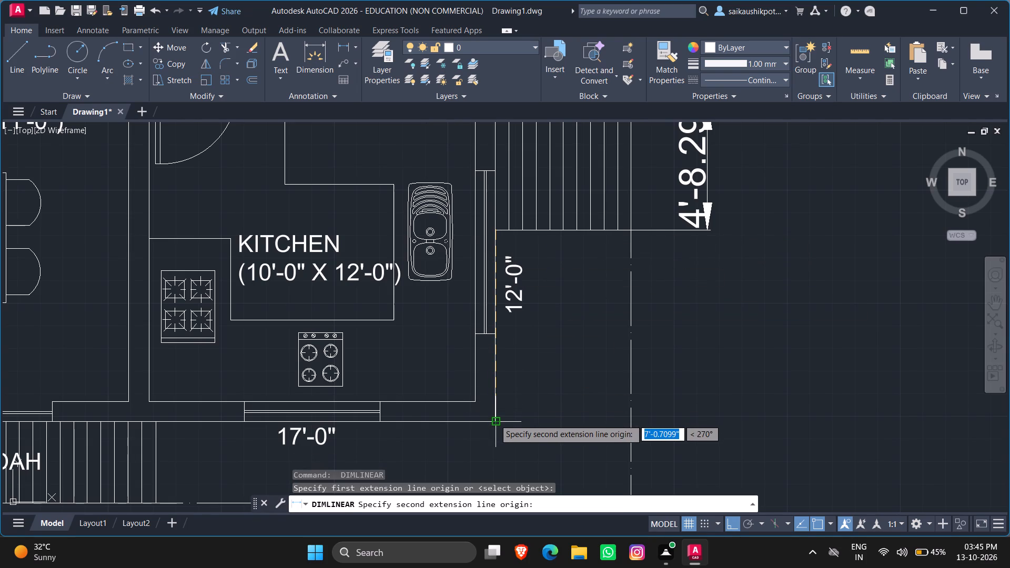
{"action": "left_click", "coordinate": [494, 419]}
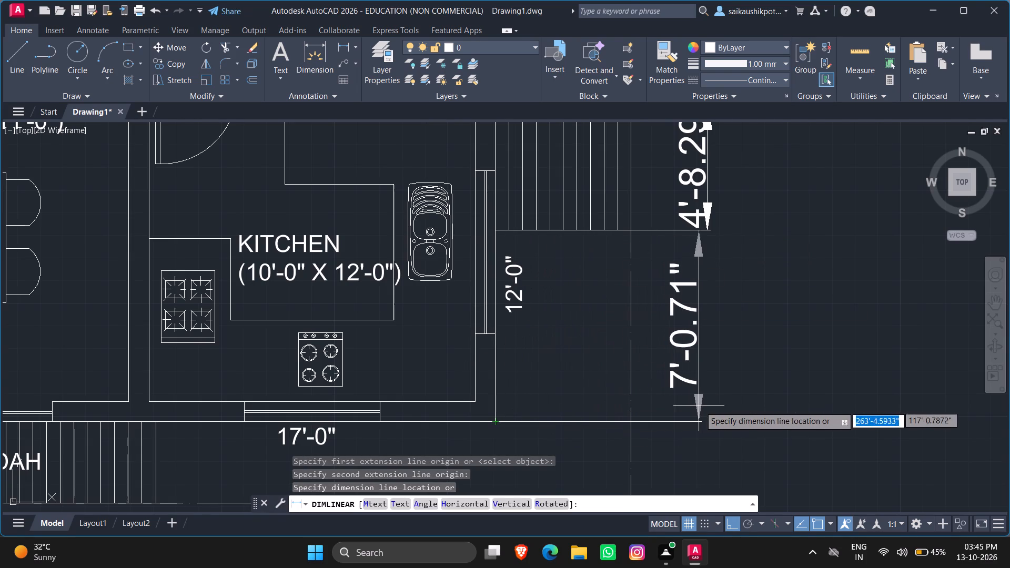
{"action": "left_click", "coordinate": [709, 413]}
Add a vertical linear dimension from the kitchen's lower outer corner to the dash-dot boundary below, completing the column.
{"action": "key", "text": "space"}
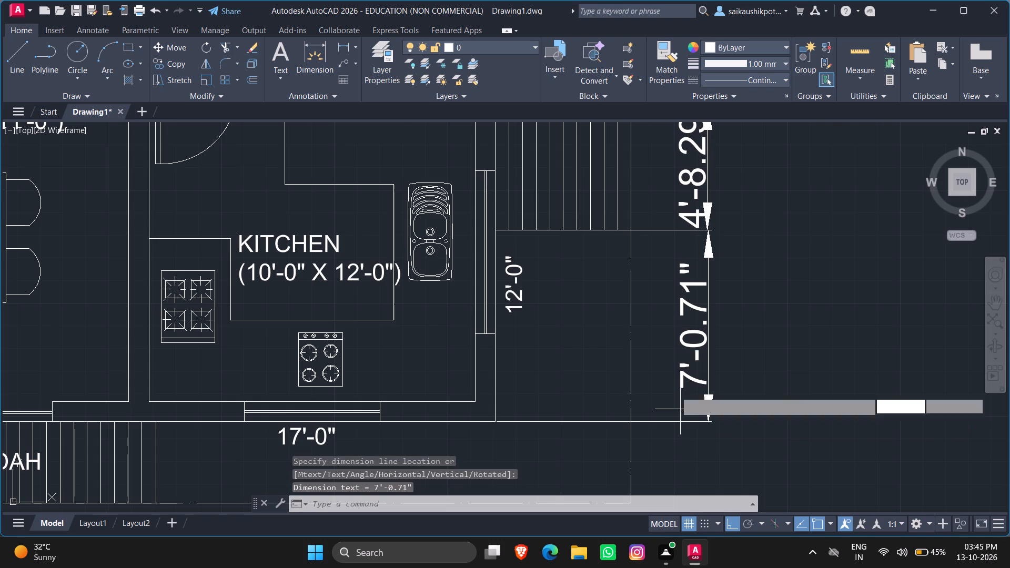
{"action": "scroll", "coordinate": [664, 339], "scroll_direction": "down", "scroll_amount": 3}
{"action": "scroll", "coordinate": [648, 377], "scroll_direction": "up", "scroll_amount": 2}
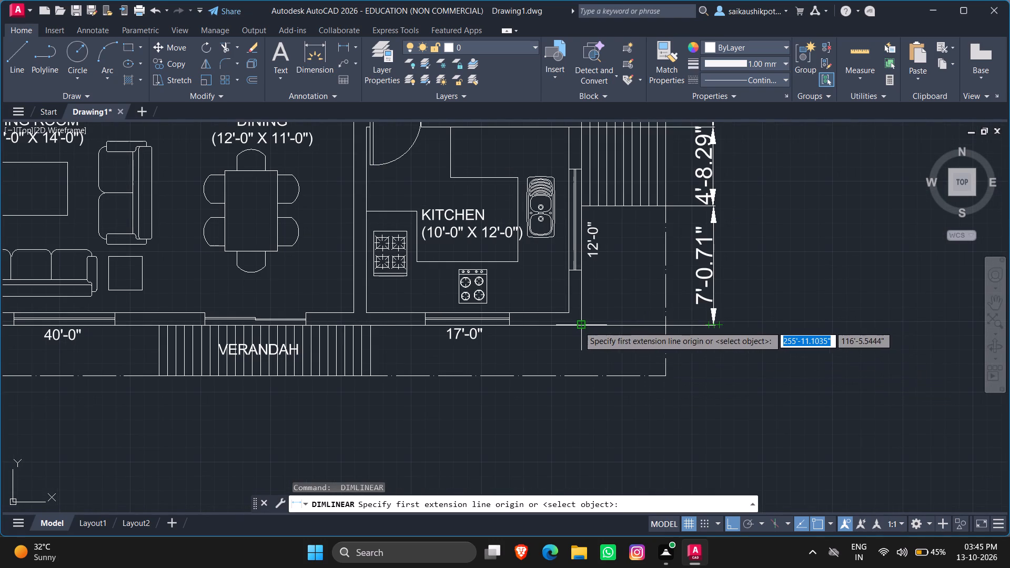
{"action": "left_click", "coordinate": [579, 326]}
{"action": "left_click", "coordinate": [584, 378]}
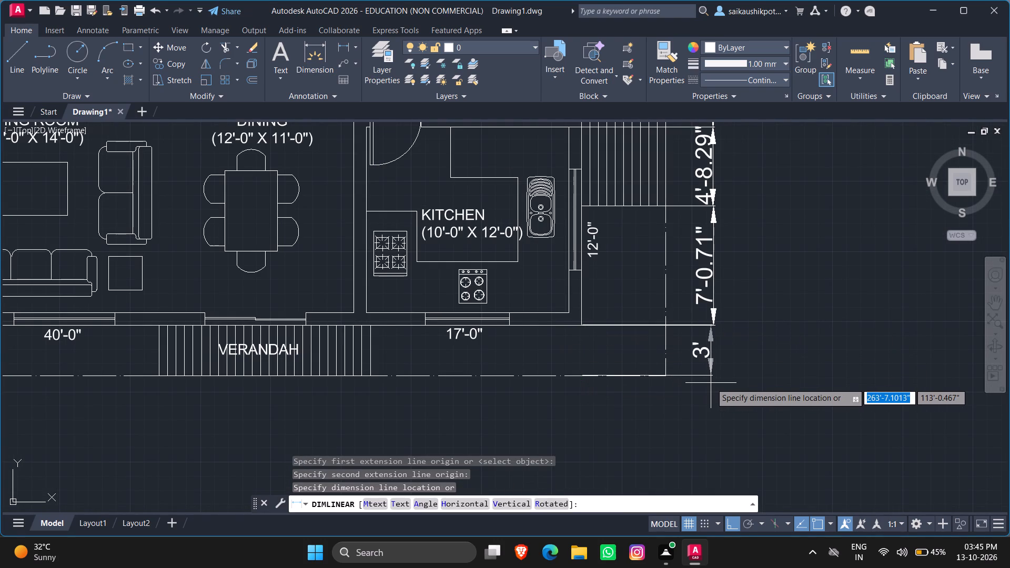
{"action": "left_click", "coordinate": [713, 383]}
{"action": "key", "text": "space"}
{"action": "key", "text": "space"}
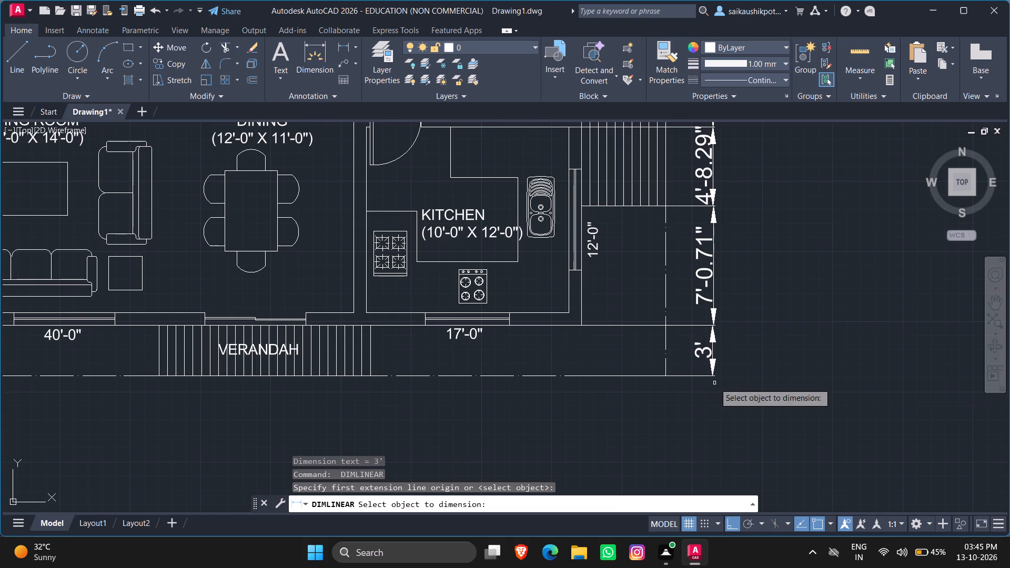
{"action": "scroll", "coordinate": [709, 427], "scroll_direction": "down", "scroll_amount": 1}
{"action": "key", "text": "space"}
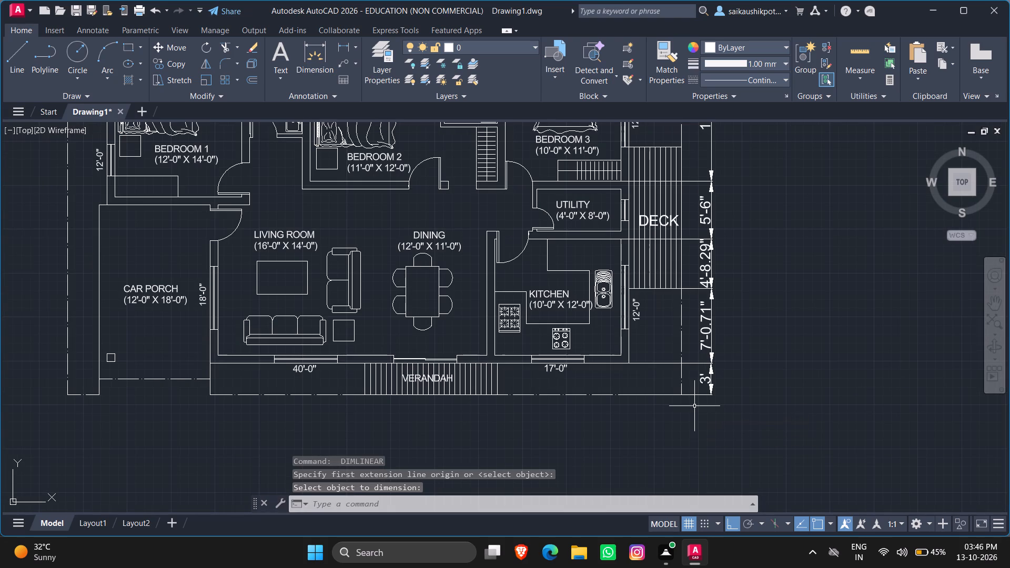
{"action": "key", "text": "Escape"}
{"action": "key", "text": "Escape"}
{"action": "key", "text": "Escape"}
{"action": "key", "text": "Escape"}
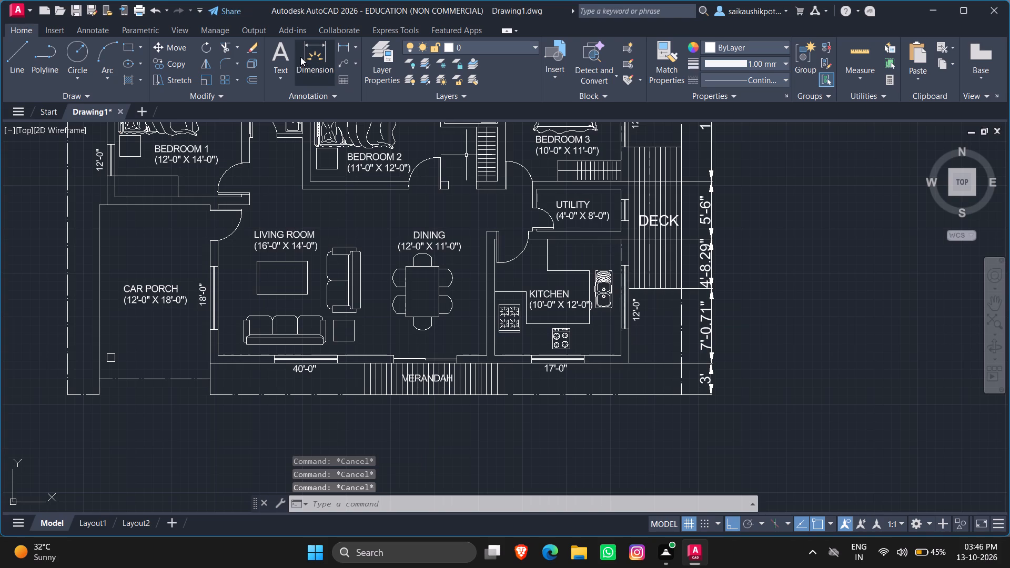
Add an overall vertical linear dimension from the boundary's lower deck-side corner up to Bedroom 3's outer wall level, placed outside the dimension column.
{"action": "left_click", "coordinate": [341, 50]}
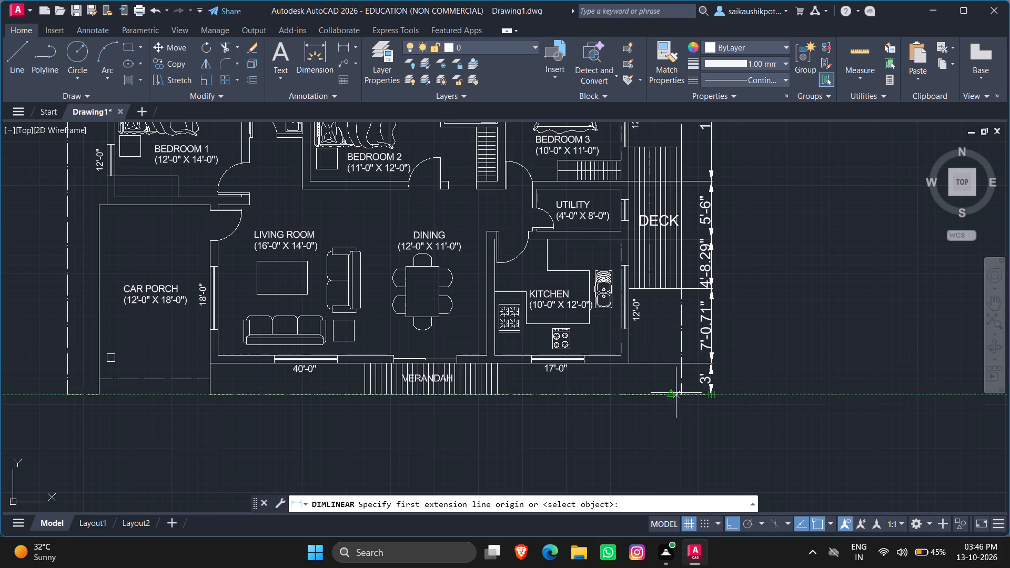
{"action": "left_click", "coordinate": [684, 392]}
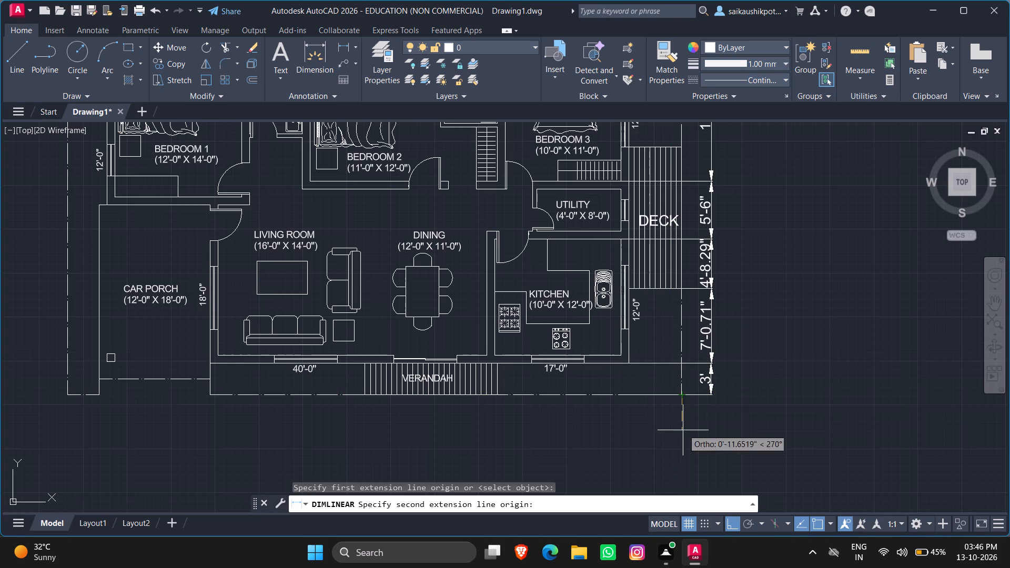
{"action": "scroll", "coordinate": [683, 431], "scroll_direction": "down", "scroll_amount": 3}
{"action": "scroll", "coordinate": [695, 321], "scroll_direction": "up", "scroll_amount": 3}
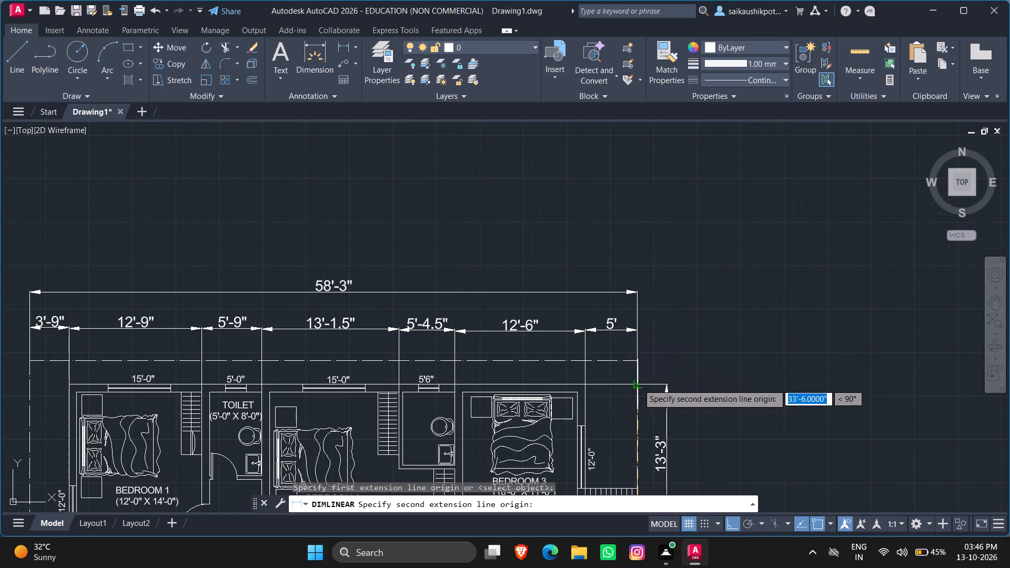
{"action": "left_click", "coordinate": [638, 384]}
{"action": "scroll", "coordinate": [690, 347], "scroll_direction": "down", "scroll_amount": 2}
{"action": "scroll", "coordinate": [709, 362], "scroll_direction": "up", "scroll_amount": 1}
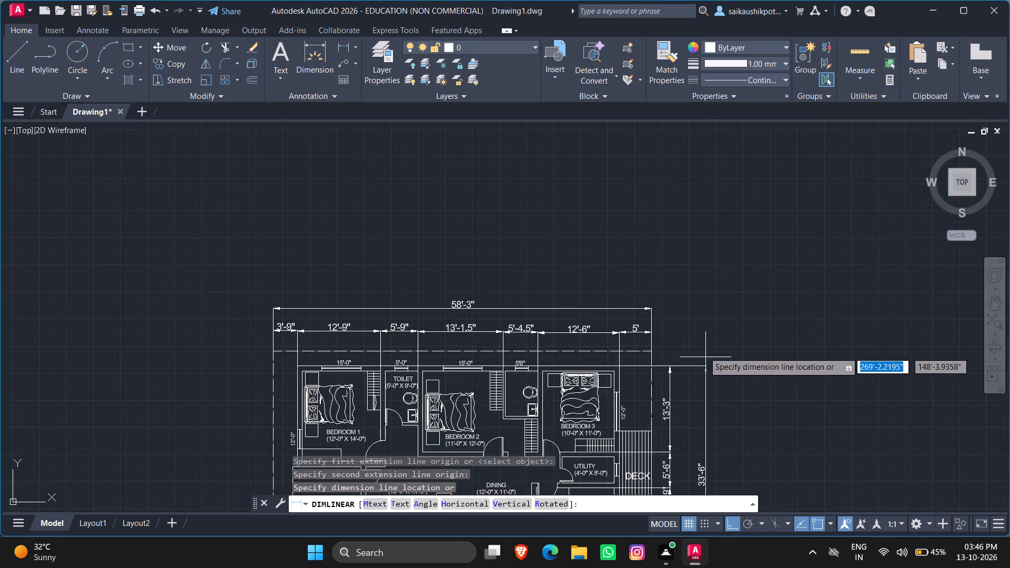
{"action": "scroll", "coordinate": [709, 304], "scroll_direction": "down", "scroll_amount": 3}
{"action": "scroll", "coordinate": [719, 310], "scroll_direction": "up", "scroll_amount": 3}
{"action": "scroll", "coordinate": [688, 319], "scroll_direction": "down", "scroll_amount": 3}
{"action": "scroll", "coordinate": [693, 334], "scroll_direction": "up", "scroll_amount": 3}
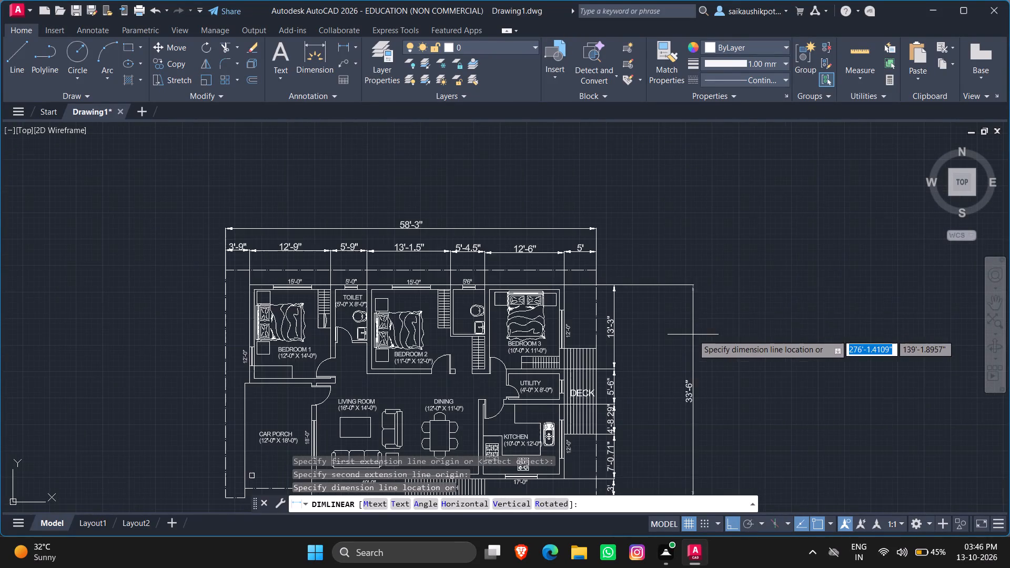
{"action": "scroll", "coordinate": [693, 272], "scroll_direction": "down", "scroll_amount": 3}
{"action": "scroll", "coordinate": [693, 289], "scroll_direction": "up", "scroll_amount": 2}
{"action": "scroll", "coordinate": [645, 283], "scroll_direction": "up", "scroll_amount": 2}
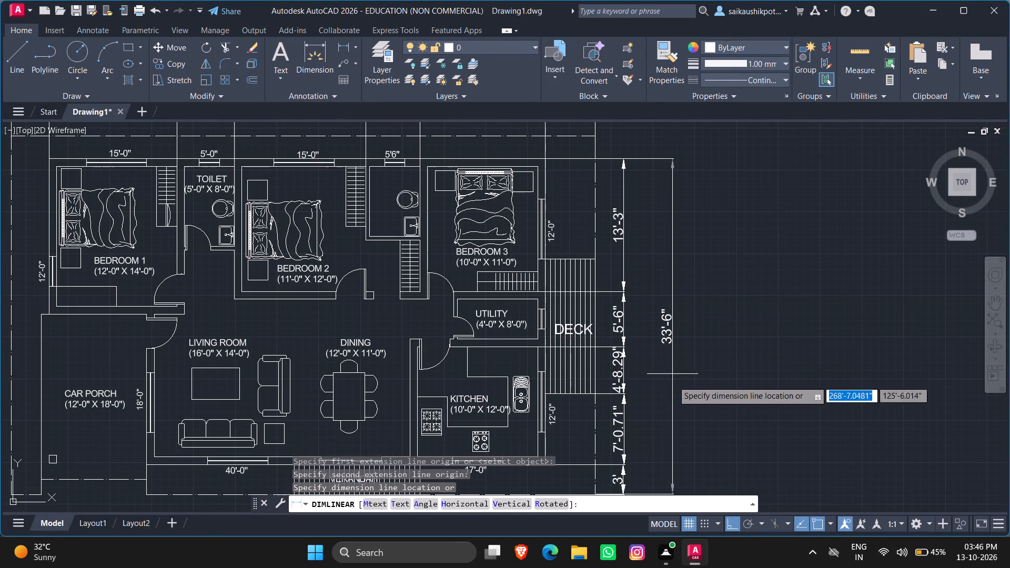
{"action": "left_click", "coordinate": [674, 401]}
{"action": "scroll", "coordinate": [664, 350], "scroll_direction": "down", "scroll_amount": 1}
{"action": "key", "text": "Escape"}
{"action": "key", "text": "Escape"}
{"action": "key", "text": "Escape"}
{"action": "key", "text": "Escape"}
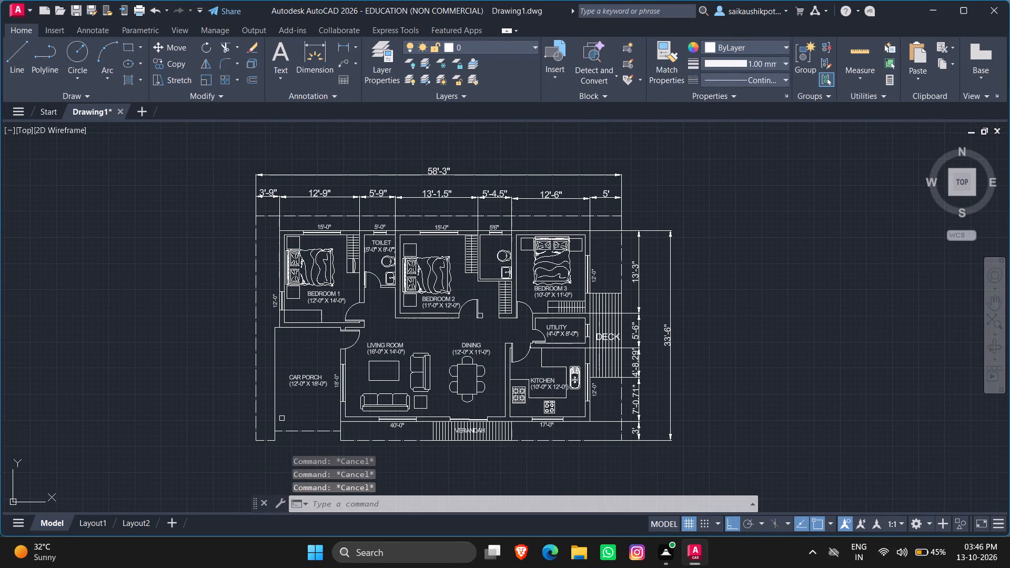
{"action": "key", "text": "Escape"}
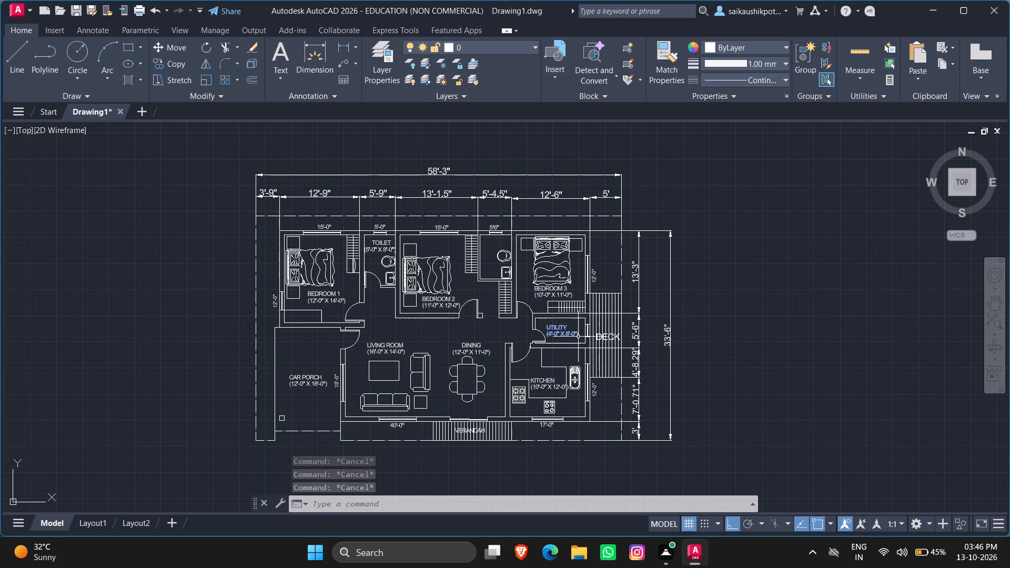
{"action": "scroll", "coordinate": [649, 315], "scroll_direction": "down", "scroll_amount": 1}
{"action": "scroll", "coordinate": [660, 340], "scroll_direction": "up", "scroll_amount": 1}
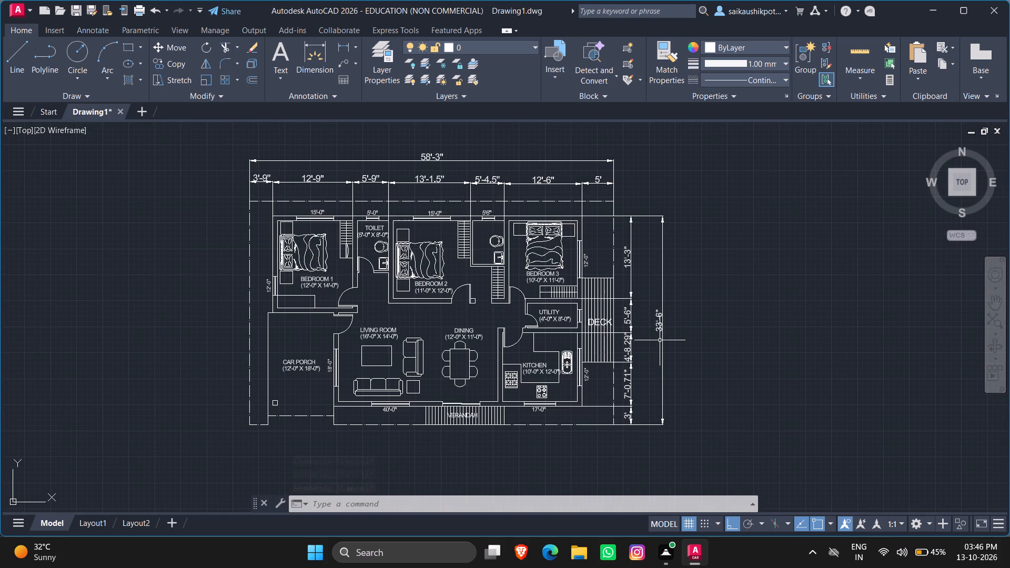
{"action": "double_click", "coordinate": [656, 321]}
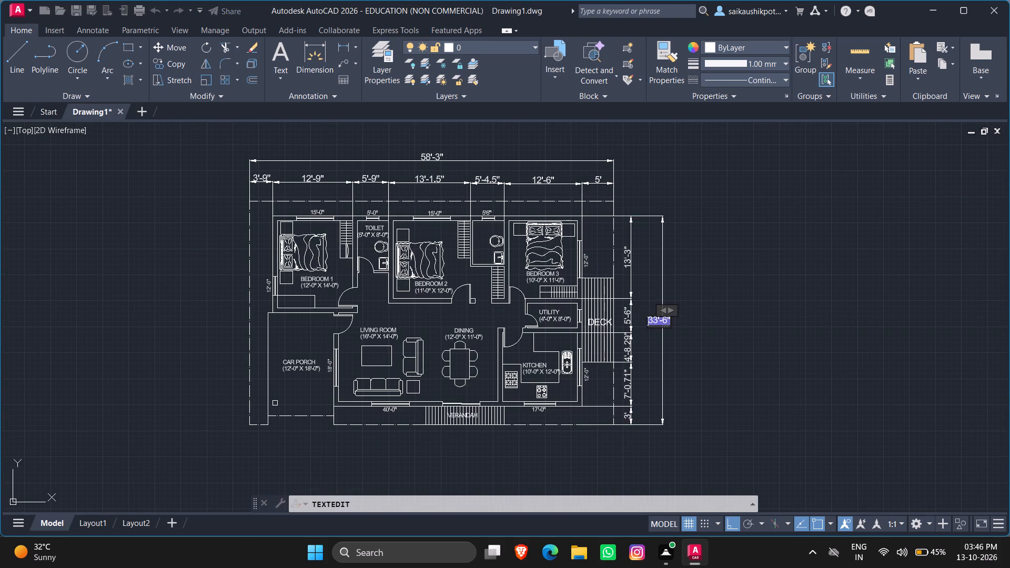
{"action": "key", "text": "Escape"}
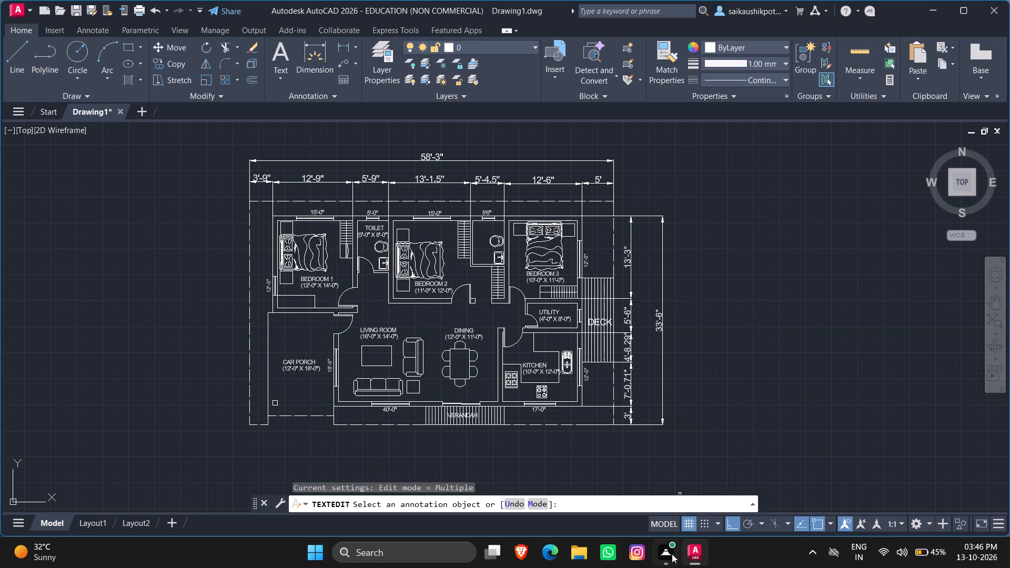
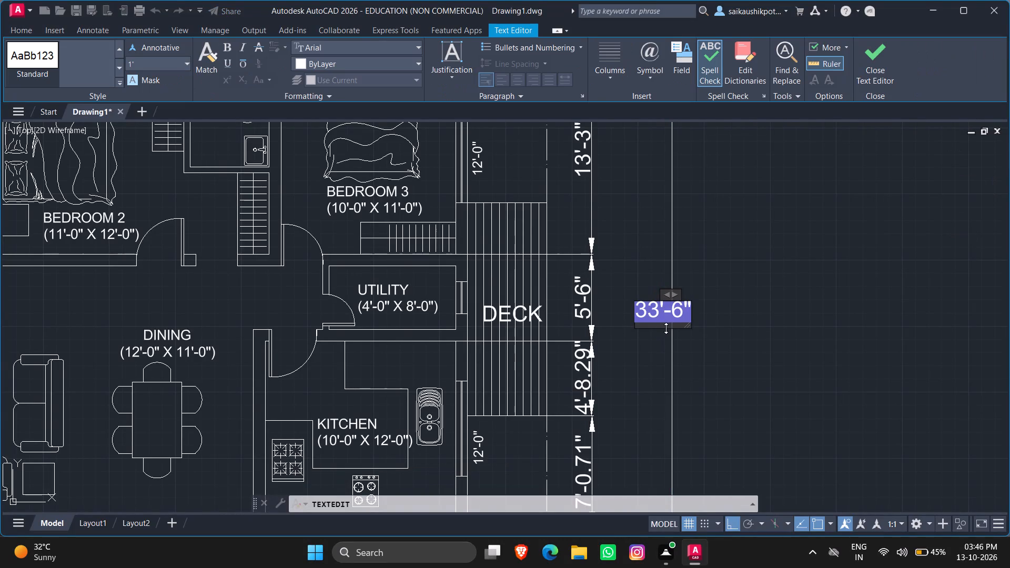
Replace the text of the overall vertical dimension on the deck side with 60'-0".
{"action": "key", "text": "End"}
{"action": "key", "text": "BackSpace"}
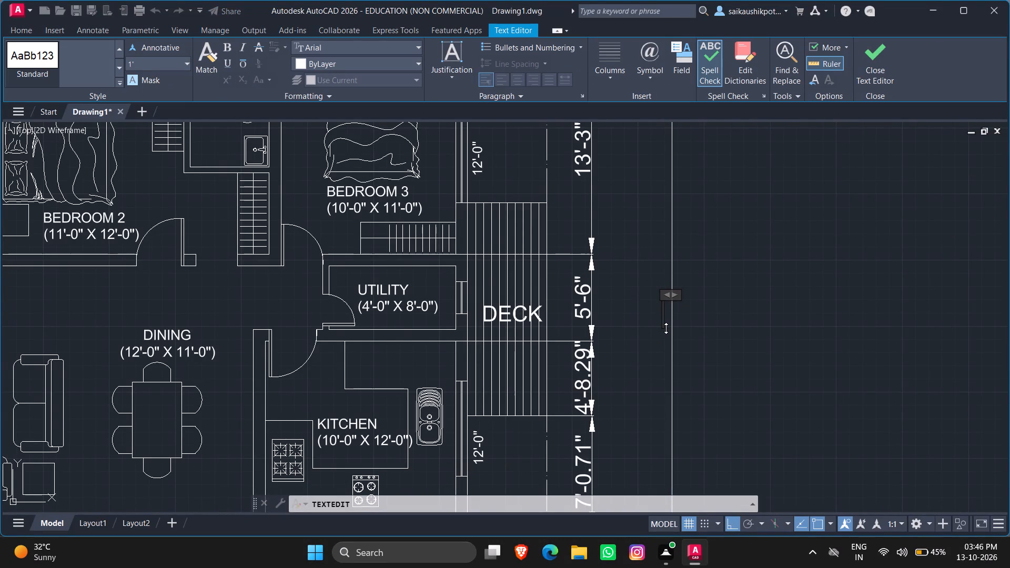
{"action": "type", "text": "60"}
{"action": "type", "text": "'-0"}
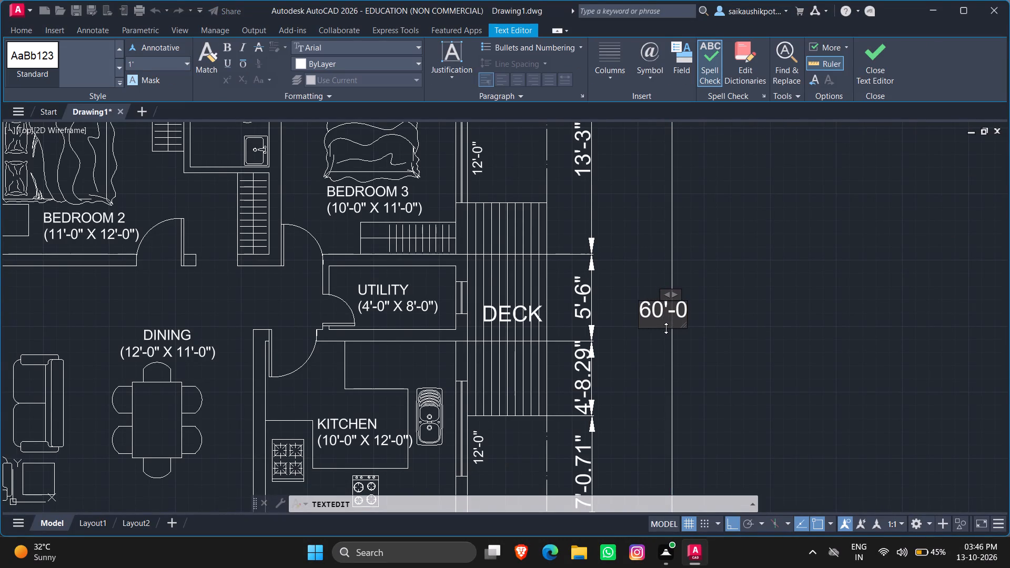
{"action": "key", "text": "shift+quotedbl"}
{"action": "key", "text": "Escape"}
{"action": "key", "text": "Return"}
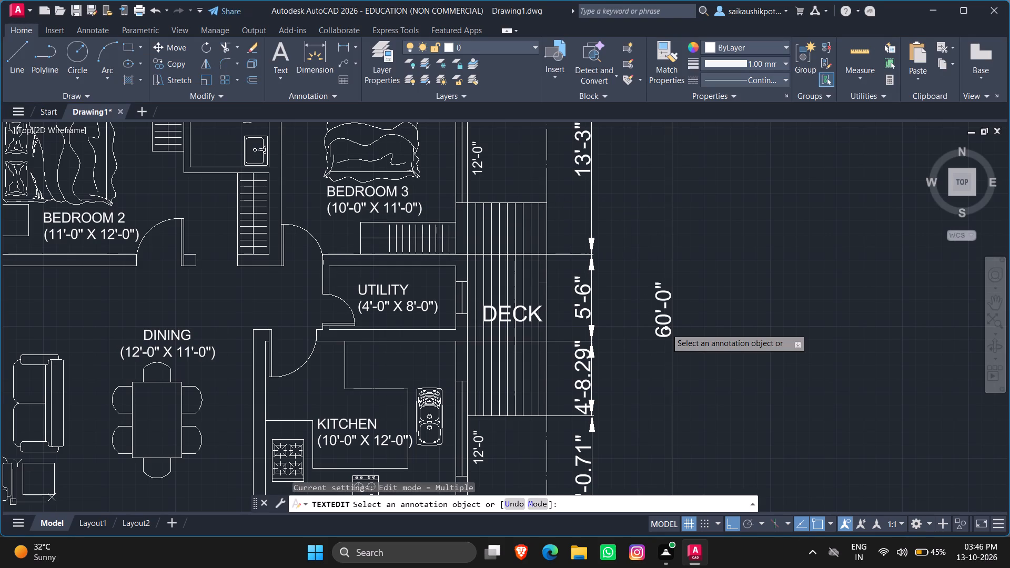
Replace the text of the vertical dimension beside Bedroom 3 in the deck-side column with 23'-0".
{"action": "scroll", "coordinate": [666, 328], "scroll_direction": "down", "scroll_amount": 2}
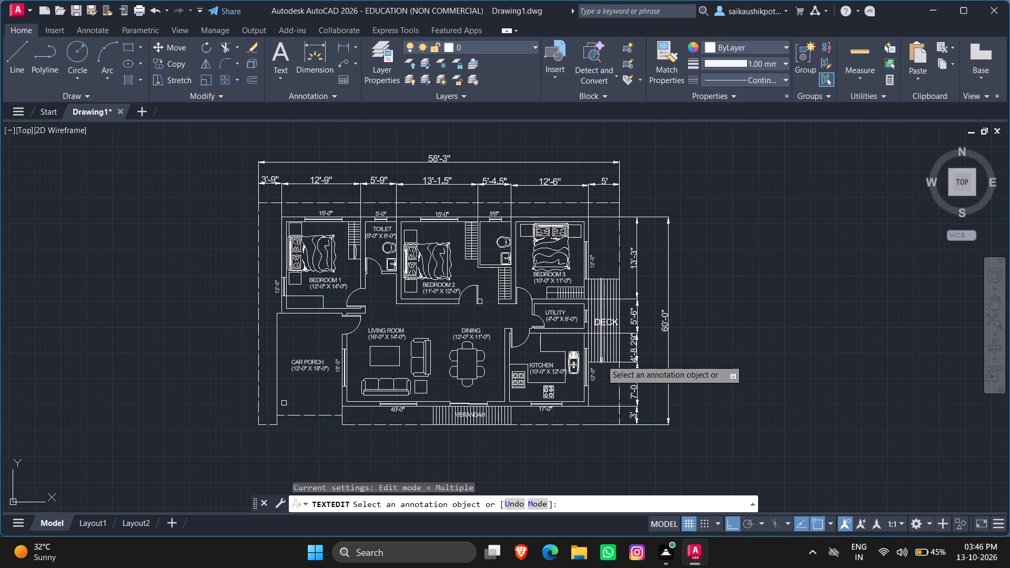
{"action": "scroll", "coordinate": [620, 264], "scroll_direction": "up", "scroll_amount": 2}
{"action": "left_click", "coordinate": [647, 259]}
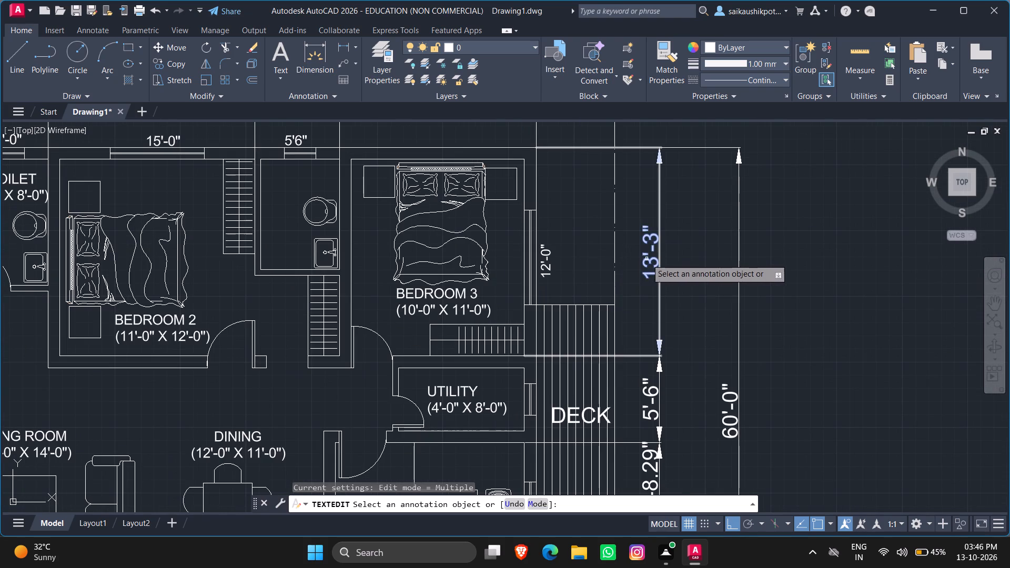
{"action": "key", "text": "Page_Up"}
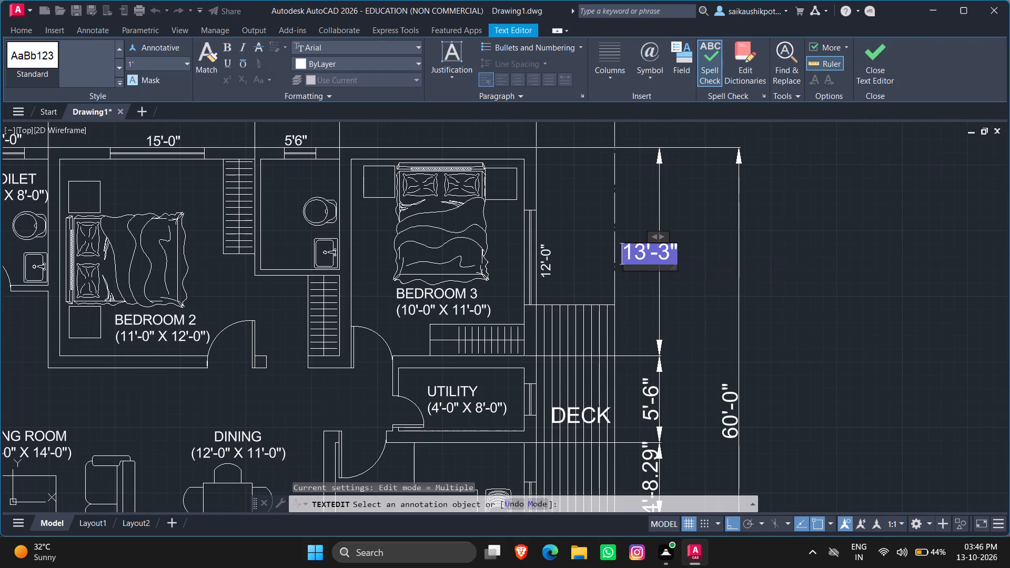
{"action": "key", "text": "End"}
{"action": "key", "text": "BackSpace"}
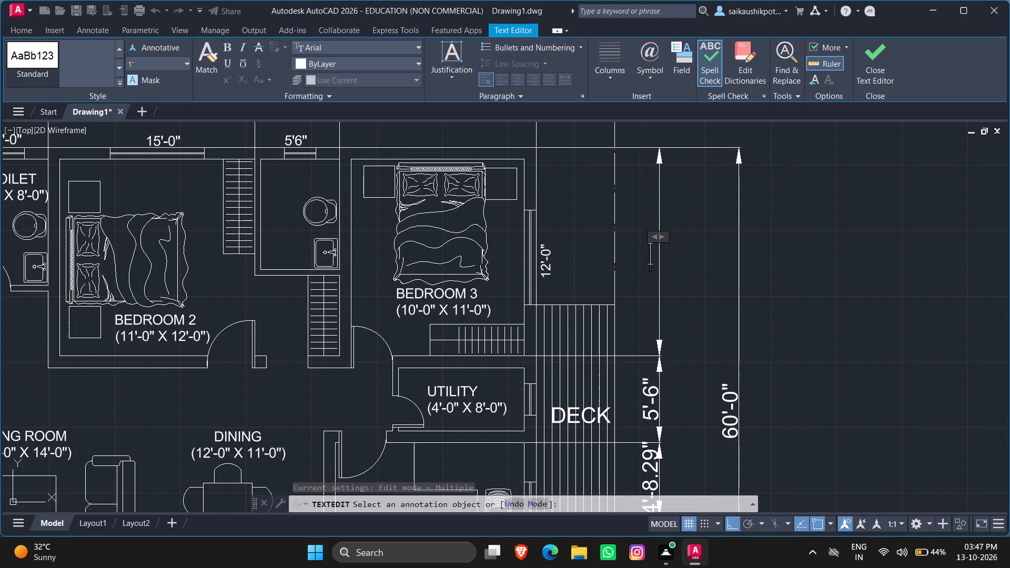
{"action": "key", "text": "2"}
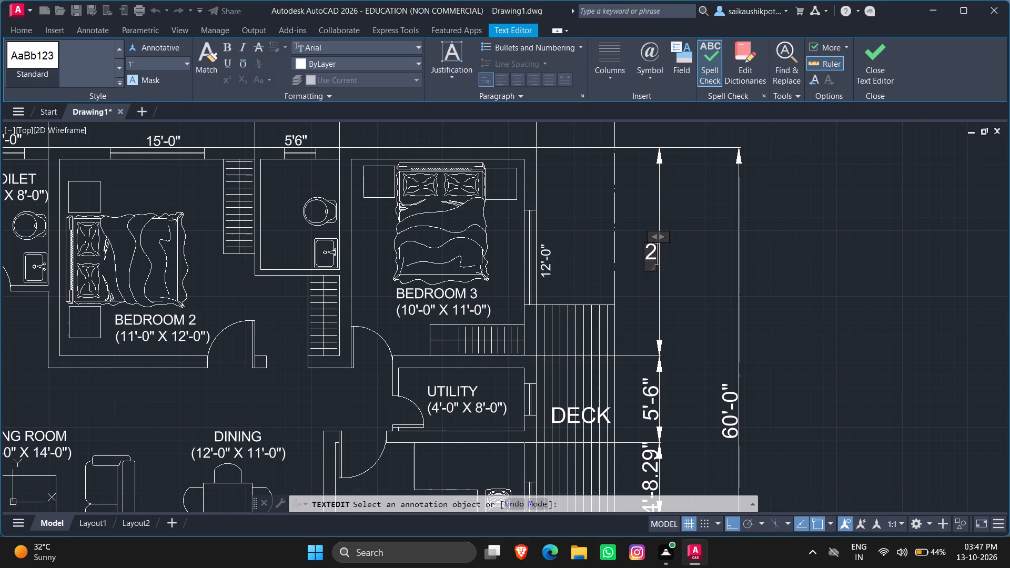
{"action": "type", "text": "3'-0\""}
{"action": "key", "text": "Escape"}
{"action": "key", "text": "Return"}
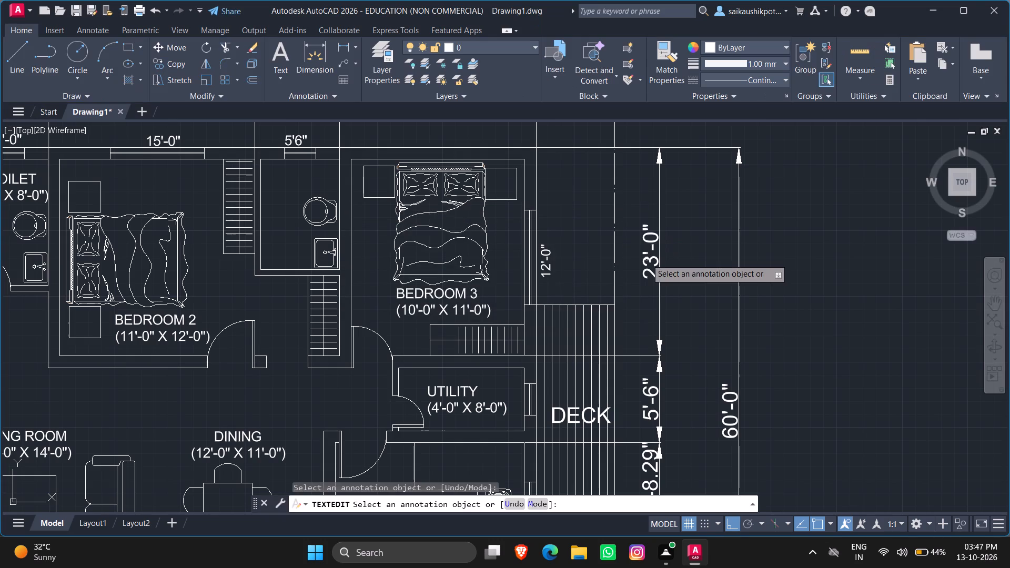
Replace the text of the vertical dimension beside the utility room in the deck-side column with 11'-0".
{"action": "left_click", "coordinate": [650, 403]}
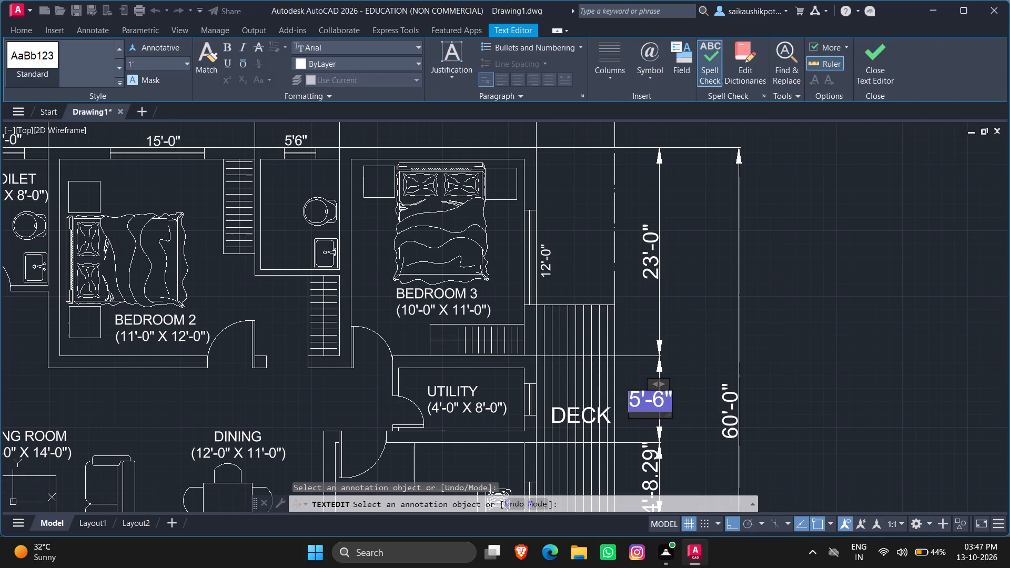
{"action": "key", "text": "End"}
{"action": "key", "text": "BackSpace"}
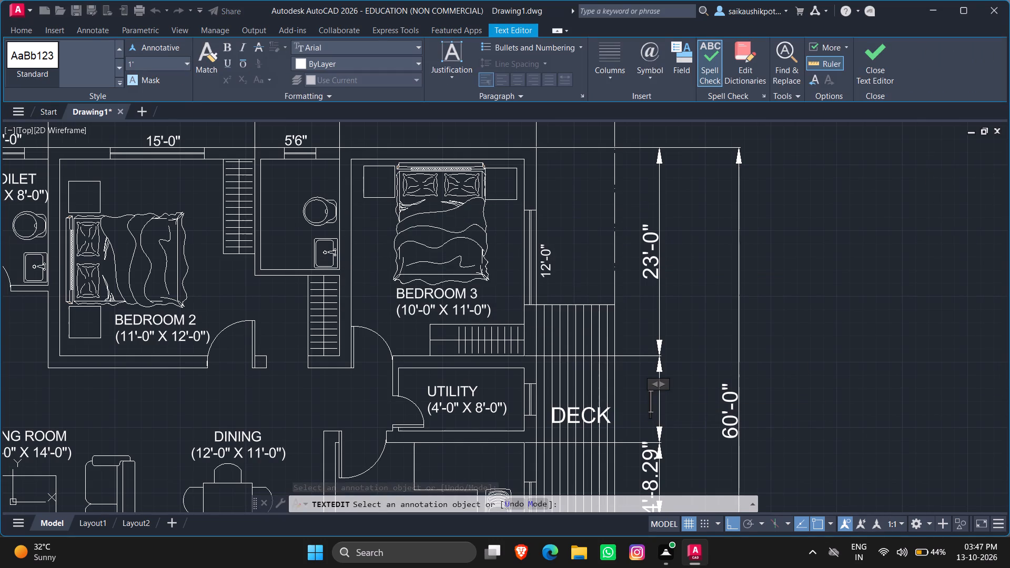
{"action": "type", "text": "11'"}
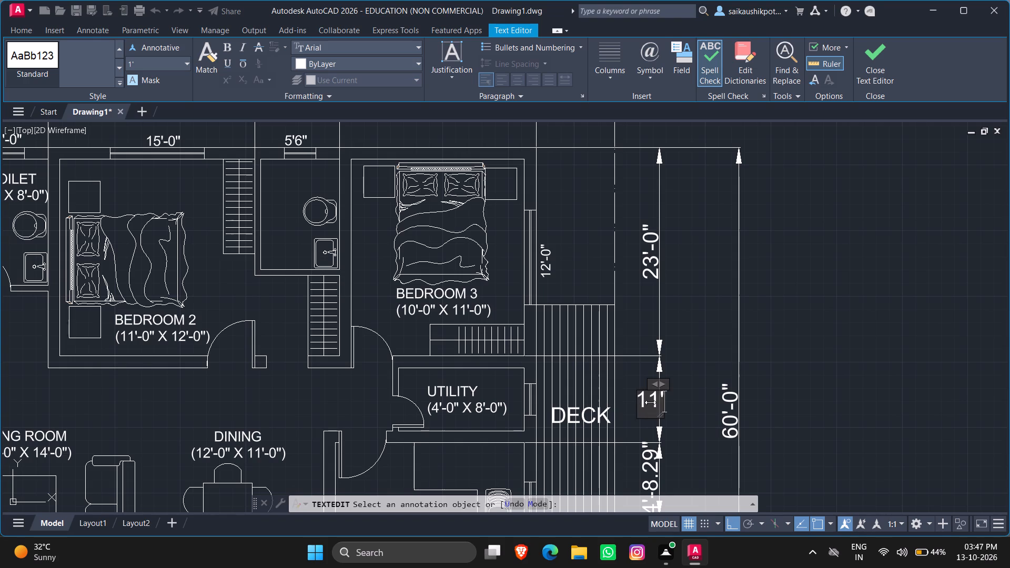
{"action": "type", "text": "-0"}
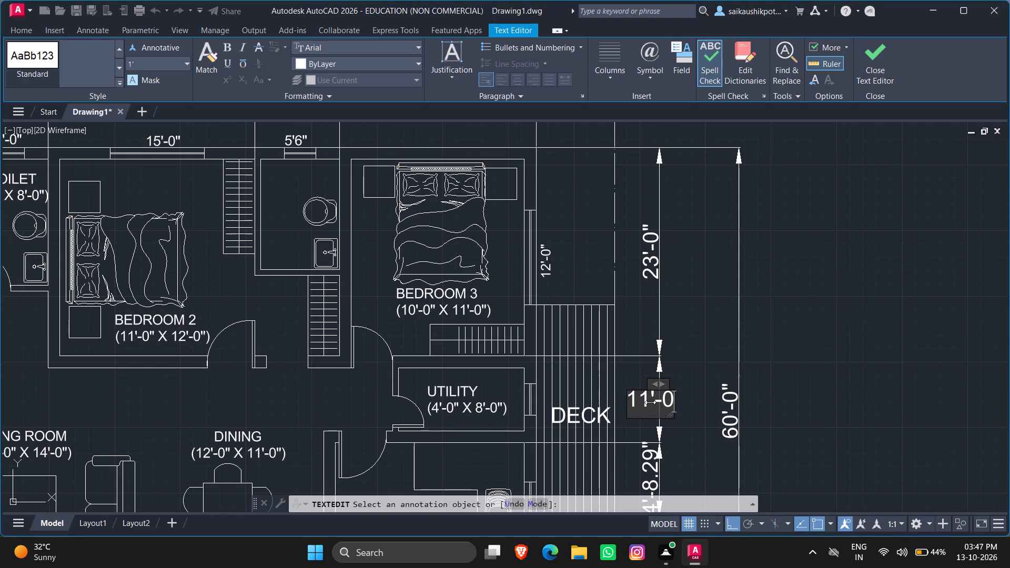
{"action": "key", "text": "shift+quotedbl"}
{"action": "key", "text": "Escape"}
{"action": "key", "text": "Return"}
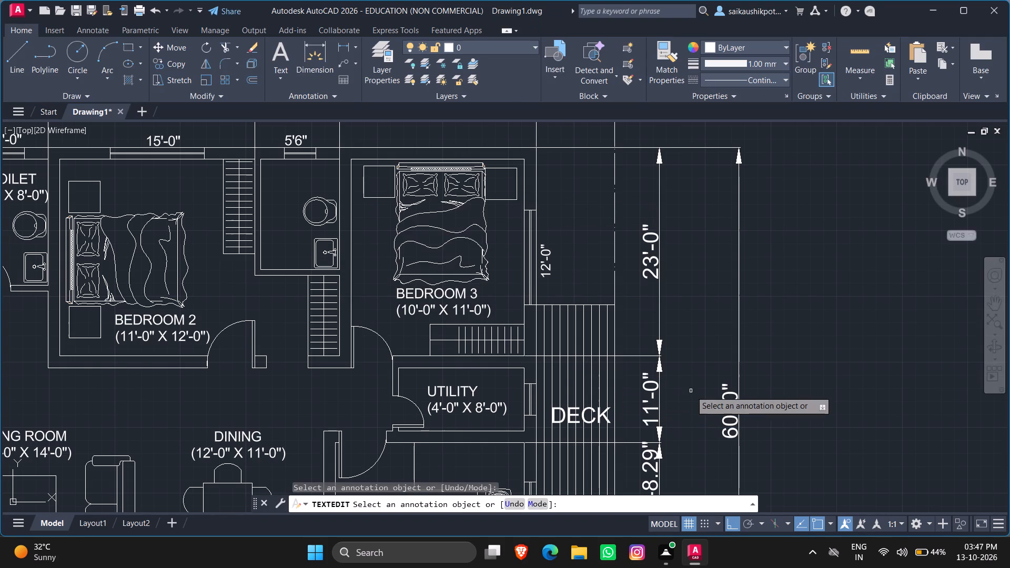
Replace the text of the vertical dimension between the kitchen's upper wall and the deck's lower edge with 16'-0".
{"action": "scroll", "coordinate": [600, 209], "scroll_direction": "down", "scroll_amount": 1}
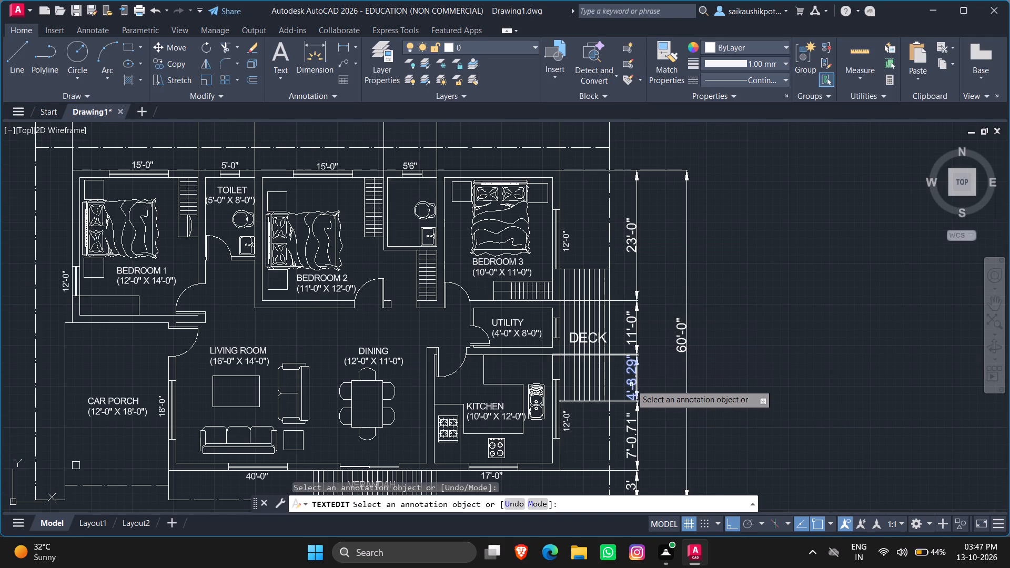
{"action": "left_click", "coordinate": [631, 384]}
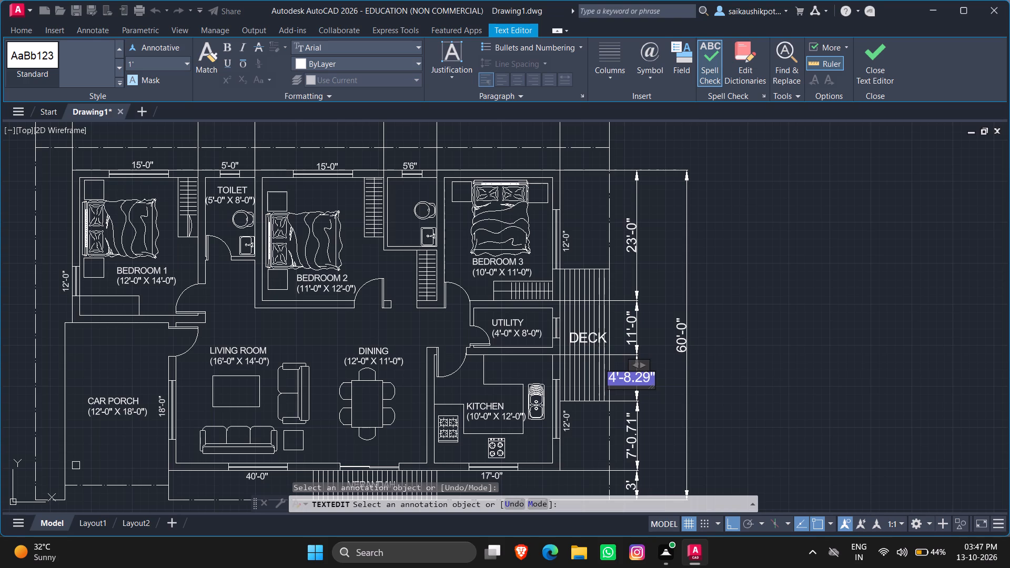
{"action": "key", "text": "End"}
{"action": "key", "text": "BackSpace"}
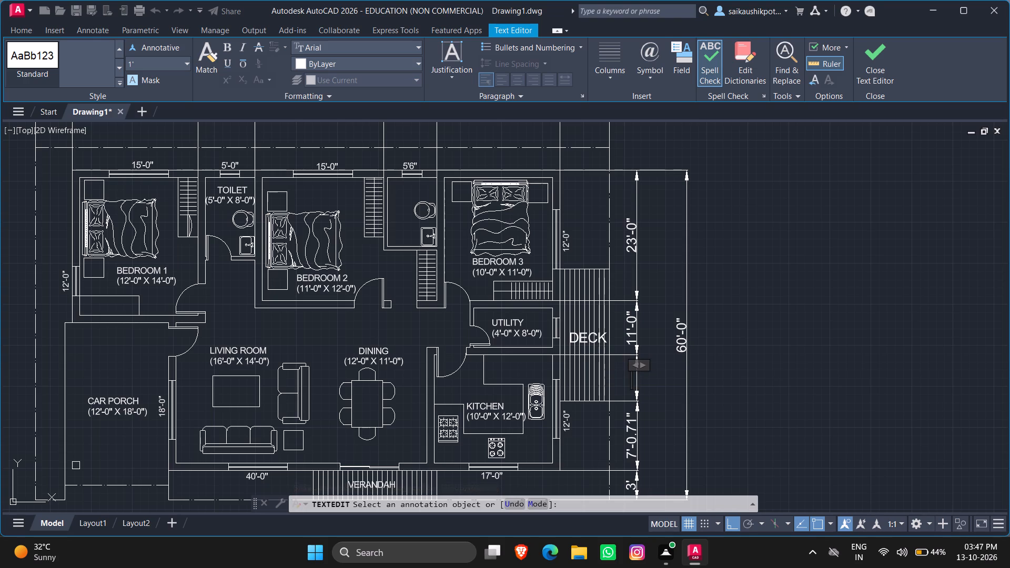
{"action": "type", "text": "16'-0\""}
{"action": "key", "text": "Return"}
{"action": "key", "text": "Escape"}
{"action": "key", "text": "Return"}
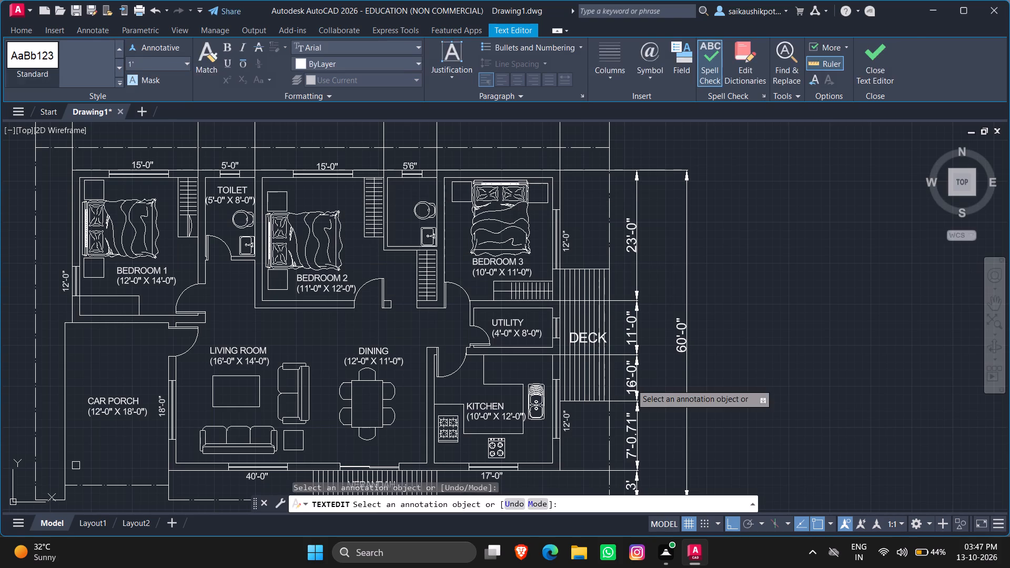
Replace the text of the vertical dimension between the deck's lower edge and the kitchen's lower outer corner with 11'-0".
{"action": "scroll", "coordinate": [606, 339], "scroll_direction": "down", "scroll_amount": 1}
{"action": "scroll", "coordinate": [621, 407], "scroll_direction": "up", "scroll_amount": 2}
{"action": "left_click", "coordinate": [617, 396]}
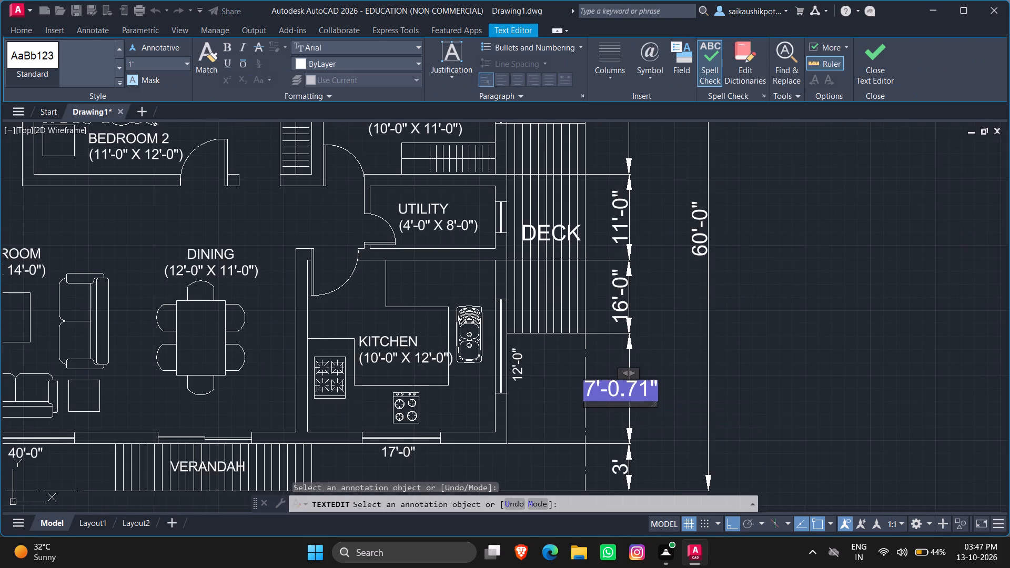
{"action": "key", "text": "End"}
{"action": "key", "text": "BackSpace"}
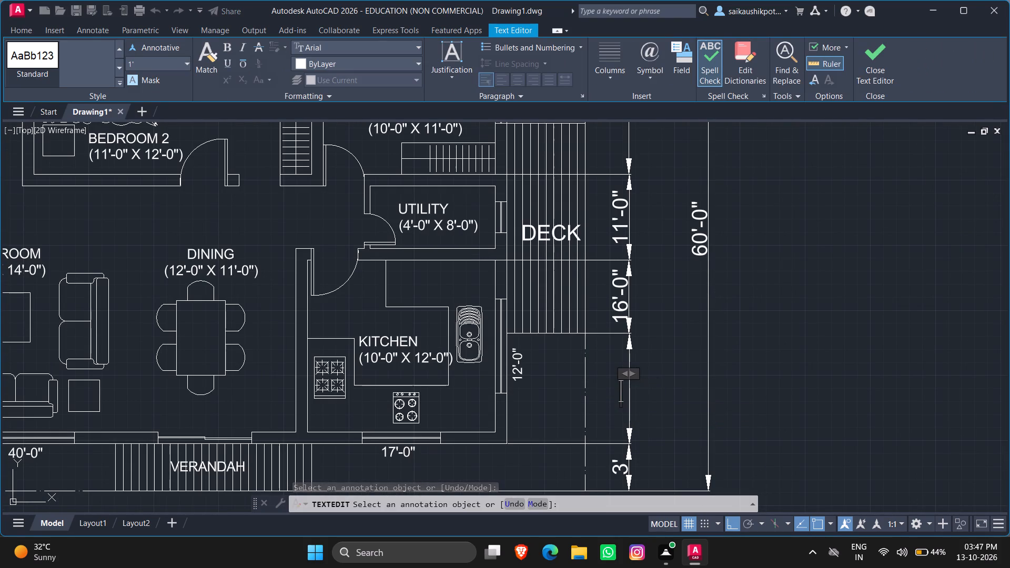
{"action": "type", "text": "11'-0\""}
{"action": "key", "text": "Escape"}
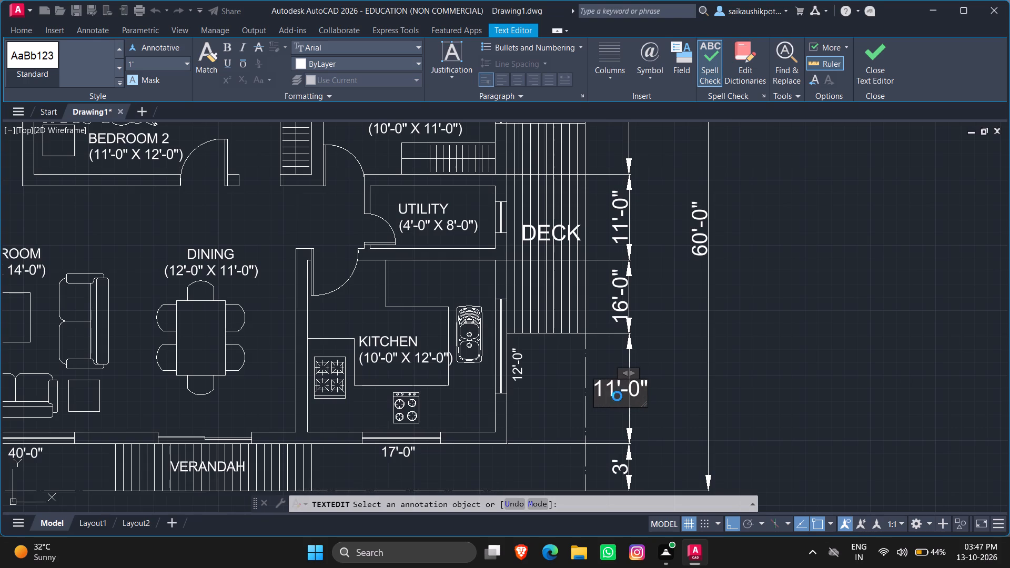
{"action": "key", "text": "Return"}
Replace the text of the lowest dimension in the deck-side column, between the kitchen's outer wall and the dash-dot boundary, with 2'-0".
{"action": "scroll", "coordinate": [638, 289], "scroll_direction": "down", "scroll_amount": 2}
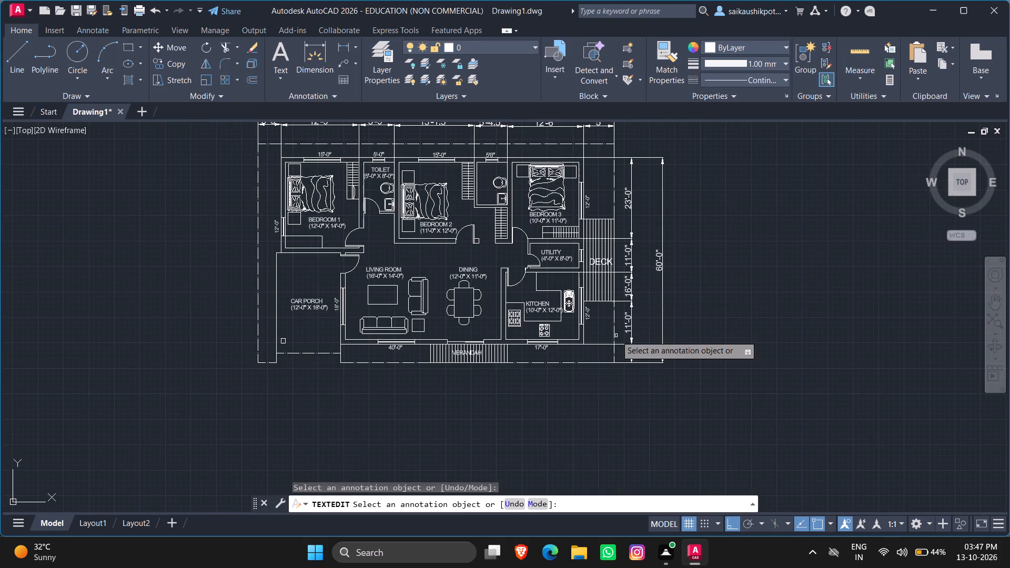
{"action": "scroll", "coordinate": [623, 346], "scroll_direction": "up", "scroll_amount": 3}
{"action": "left_click", "coordinate": [618, 354]}
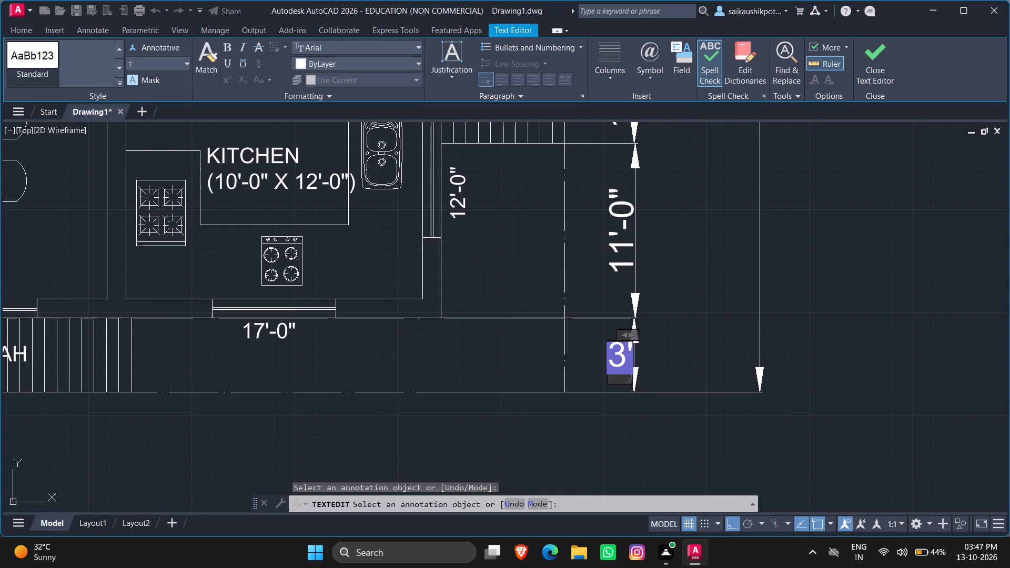
{"action": "key", "text": "2"}
{"action": "key", "text": "apostrophe"}
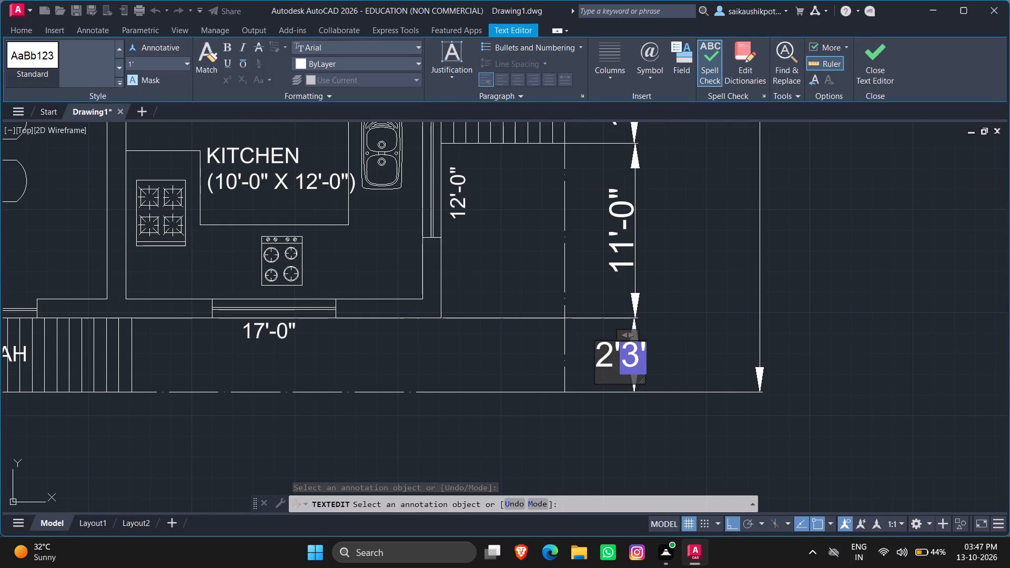
{"action": "key", "text": "End"}
{"action": "key", "text": "BackSpace"}
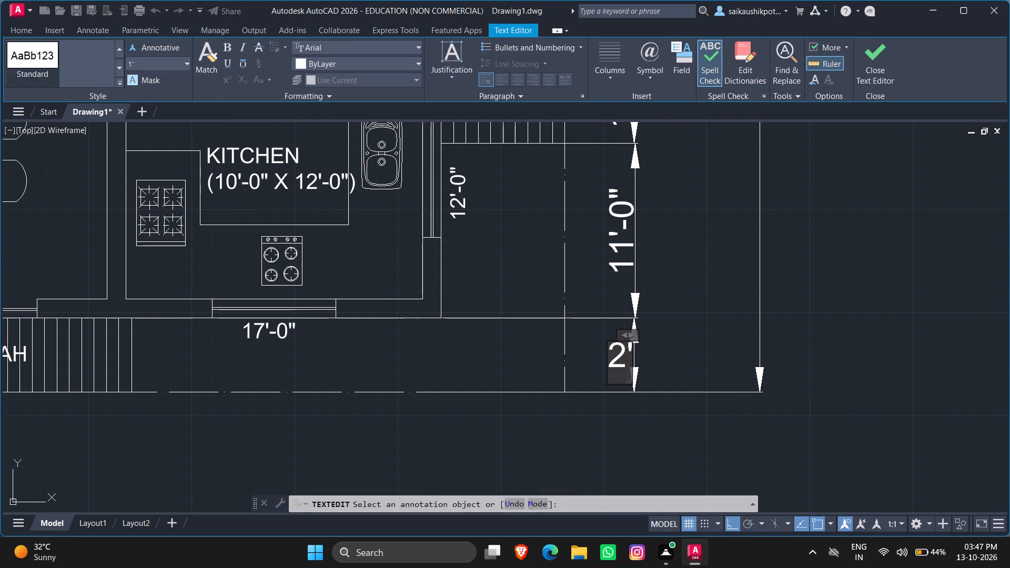
{"action": "type", "text": "-0"}
{"action": "key", "text": "shift+quotedbl"}
{"action": "key", "text": "Escape"}
{"action": "key", "text": "Return"}
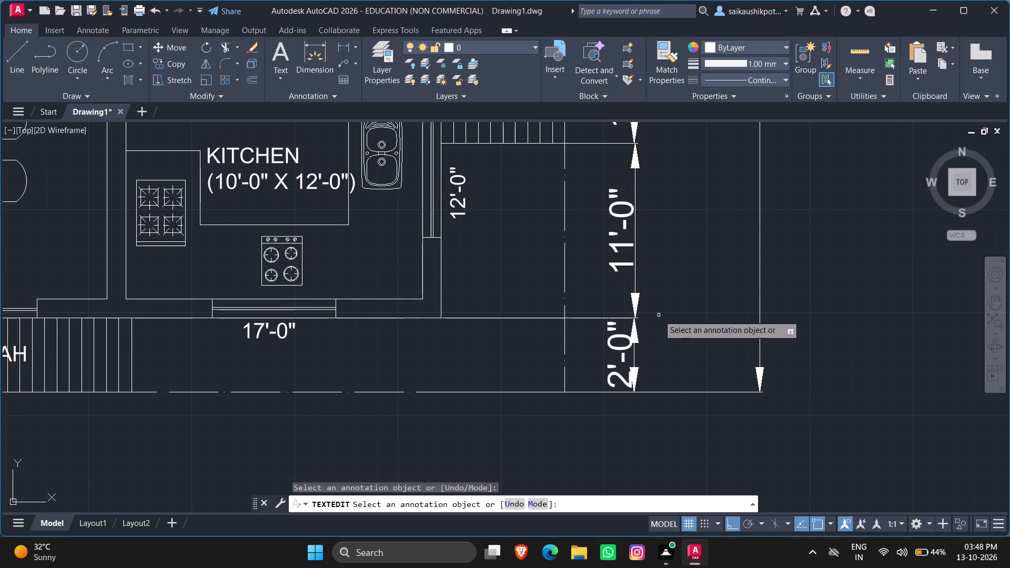
Replace the text of the top row's first dimension, between the dash-dot boundary and Bedroom 1's outer wall, with 11'-0".
{"action": "scroll", "coordinate": [659, 314], "scroll_direction": "down", "scroll_amount": 2}
{"action": "scroll", "coordinate": [650, 409], "scroll_direction": "down", "scroll_amount": 2}
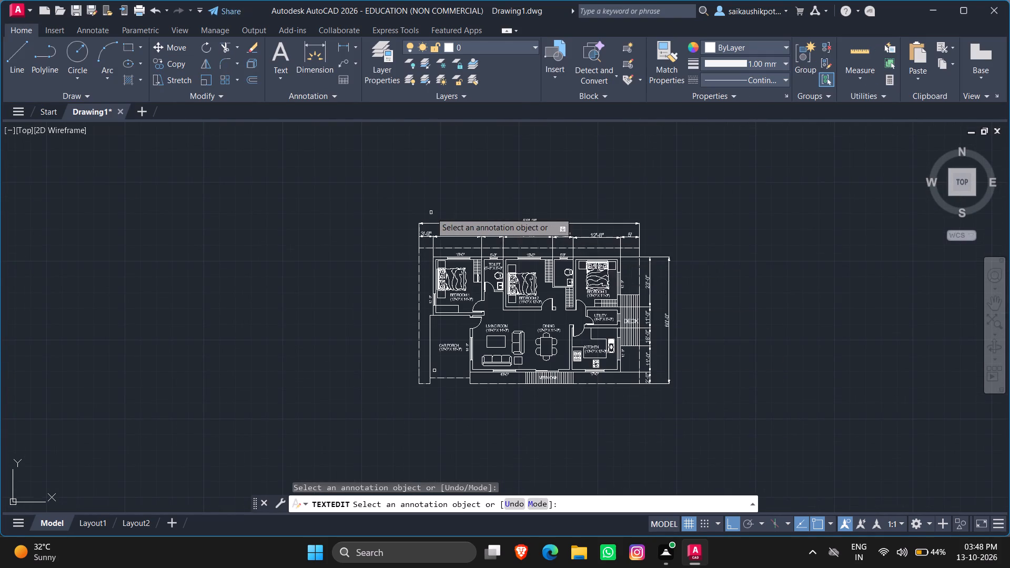
{"action": "scroll", "coordinate": [431, 212], "scroll_direction": "up", "scroll_amount": 3}
{"action": "scroll", "coordinate": [380, 301], "scroll_direction": "up", "scroll_amount": 2}
{"action": "left_click", "coordinate": [401, 296]}
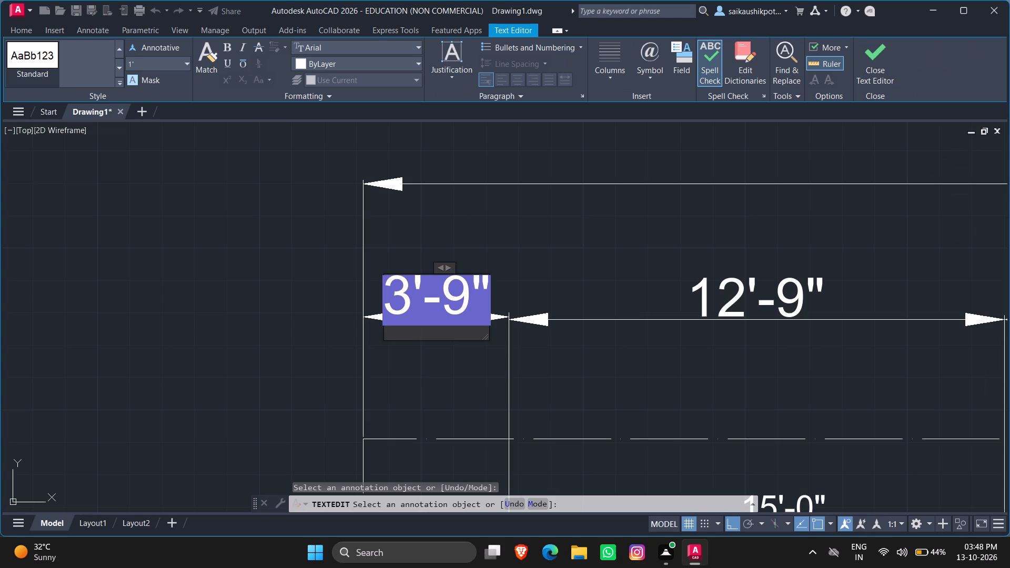
{"action": "key", "text": "End"}
{"action": "key", "text": "BackSpace"}
{"action": "type", "text": "11'-0\""}
{"action": "key", "text": "Escape"}
{"action": "key", "text": "Return"}
Replace the text of the top-row dimension above Bedroom 1 with 12'-0", ending in an inch mark.
{"action": "scroll", "coordinate": [558, 292], "scroll_direction": "down", "scroll_amount": 2}
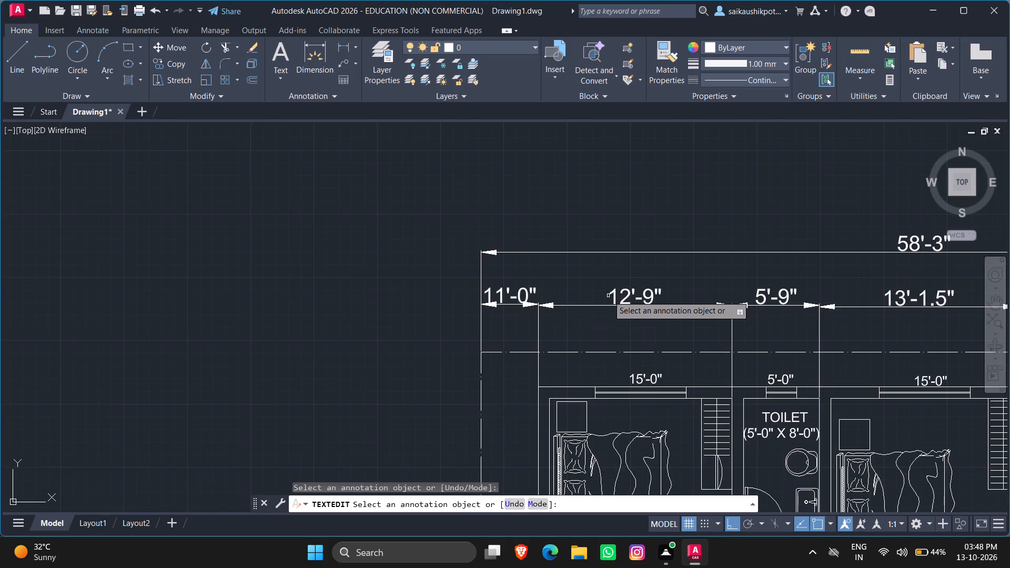
{"action": "scroll", "coordinate": [616, 293], "scroll_direction": "up", "scroll_amount": 2}
{"action": "left_click", "coordinate": [609, 288]}
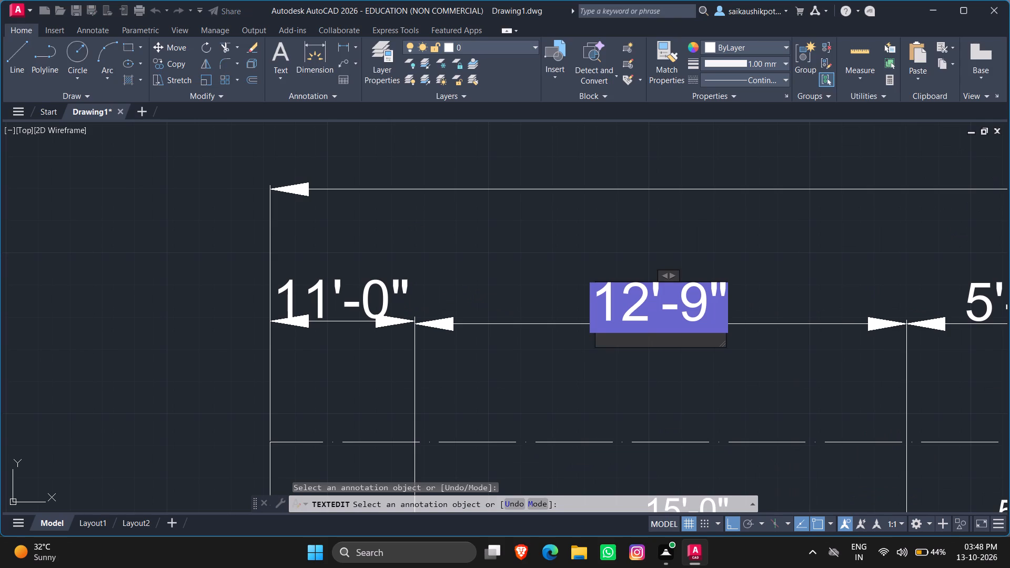
{"action": "key", "text": "End"}
{"action": "key", "text": "BackSpace"}
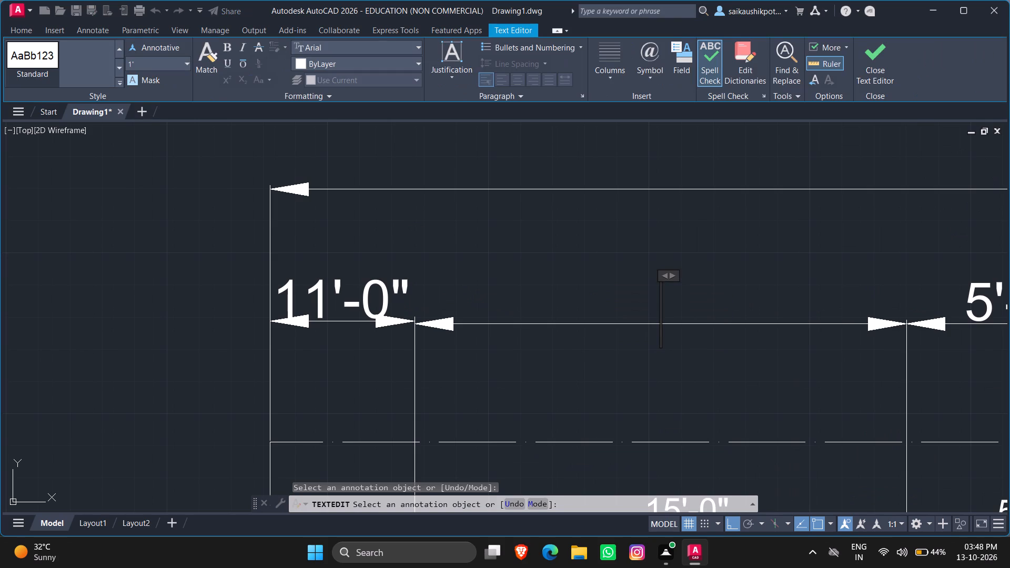
{"action": "type", "text": "12'-0'"}
{"action": "key", "text": "Escape"}
{"action": "key", "text": "Return"}
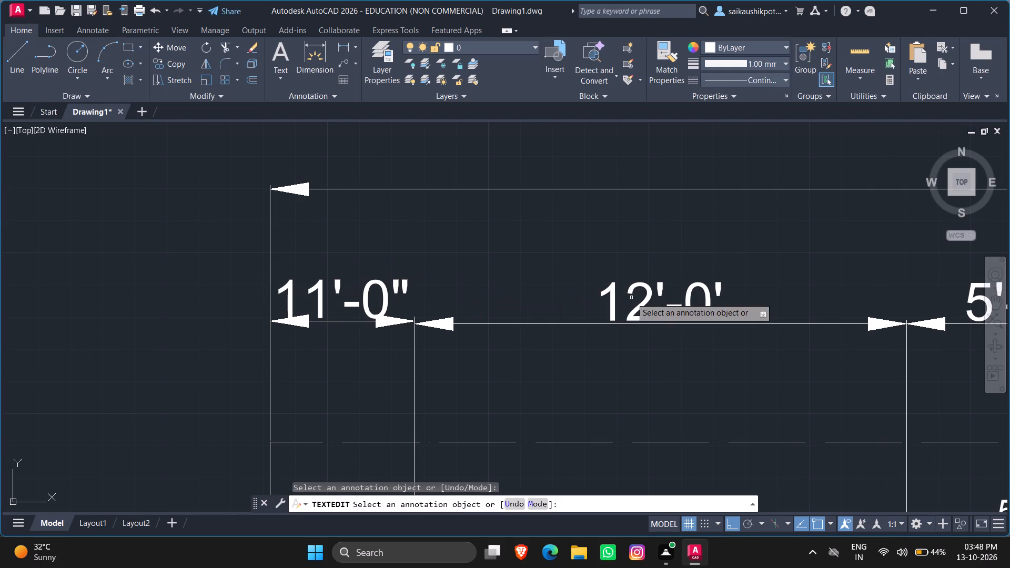
{"action": "double_click", "coordinate": [614, 295]}
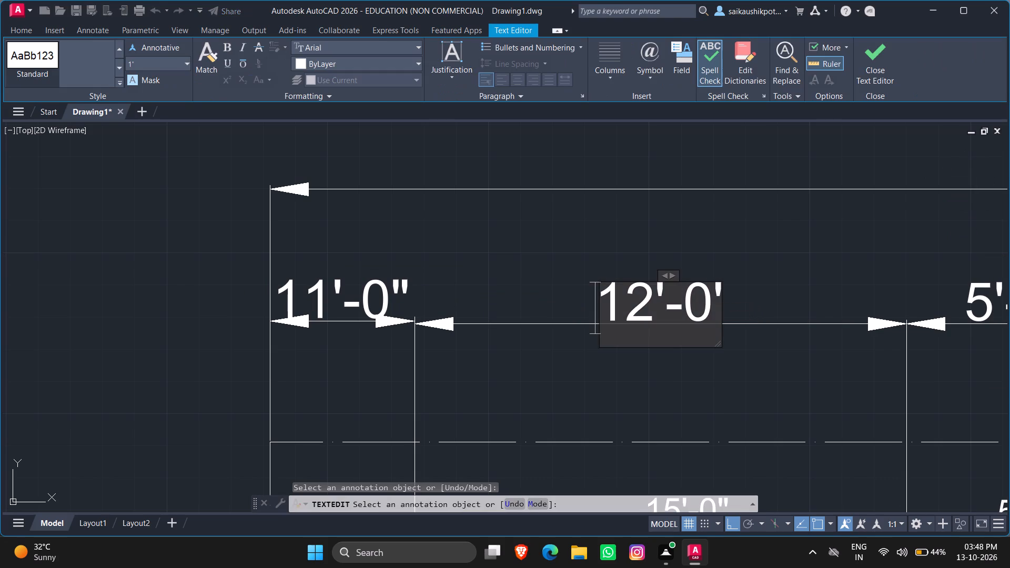
{"action": "key", "text": "End"}
{"action": "key", "text": "BackSpace"}
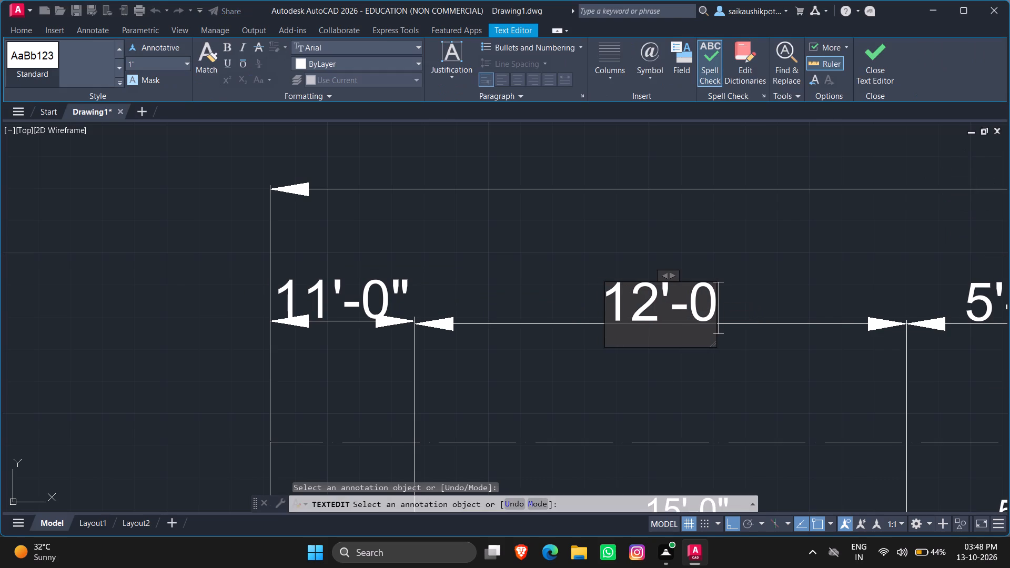
{"action": "key", "text": "shift+colon"}
{"action": "key", "text": "BackSpace"}
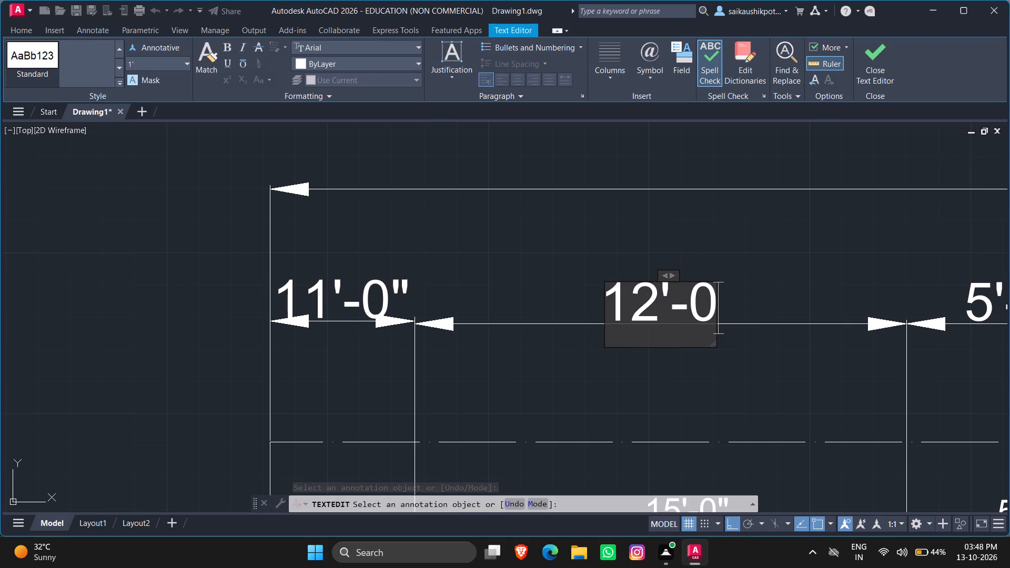
{"action": "key", "text": "shift+quotedbl"}
{"action": "key", "text": "Escape"}
{"action": "key", "text": "Return"}
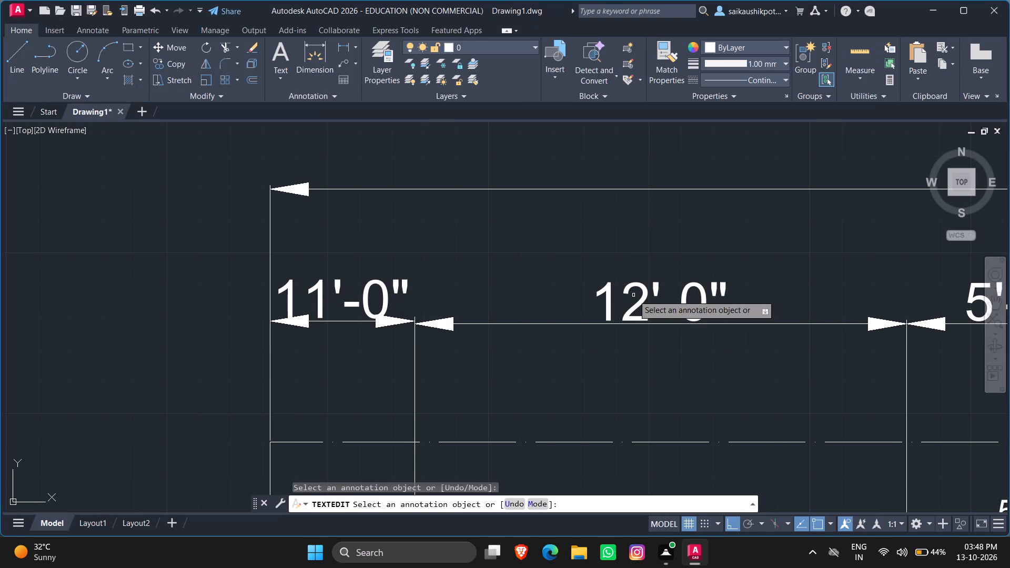
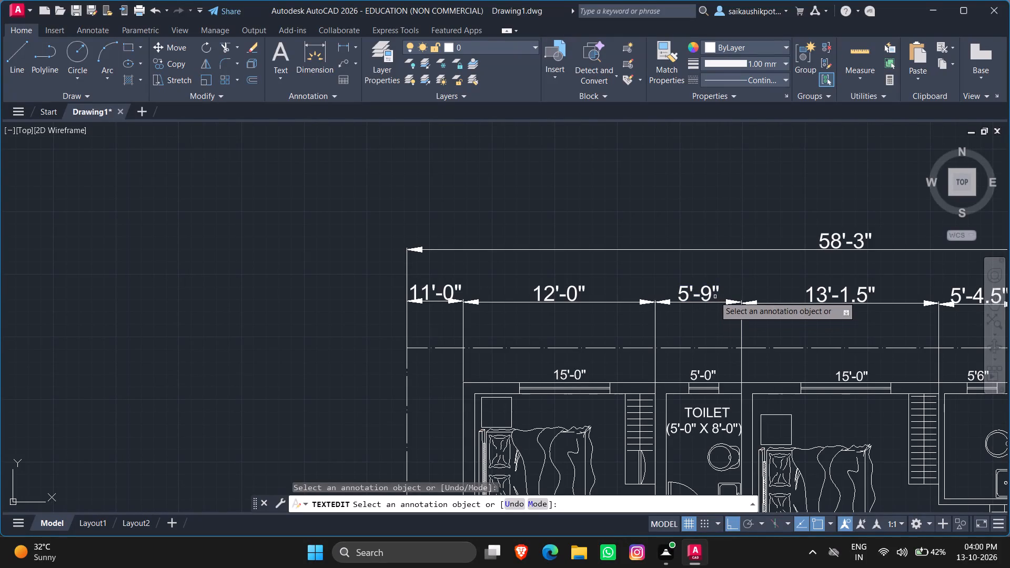
Replace the text of the top-row dimension above the Toilet beside Bedroom 1 with 5'-0".
{"action": "double_click", "coordinate": [710, 294]}
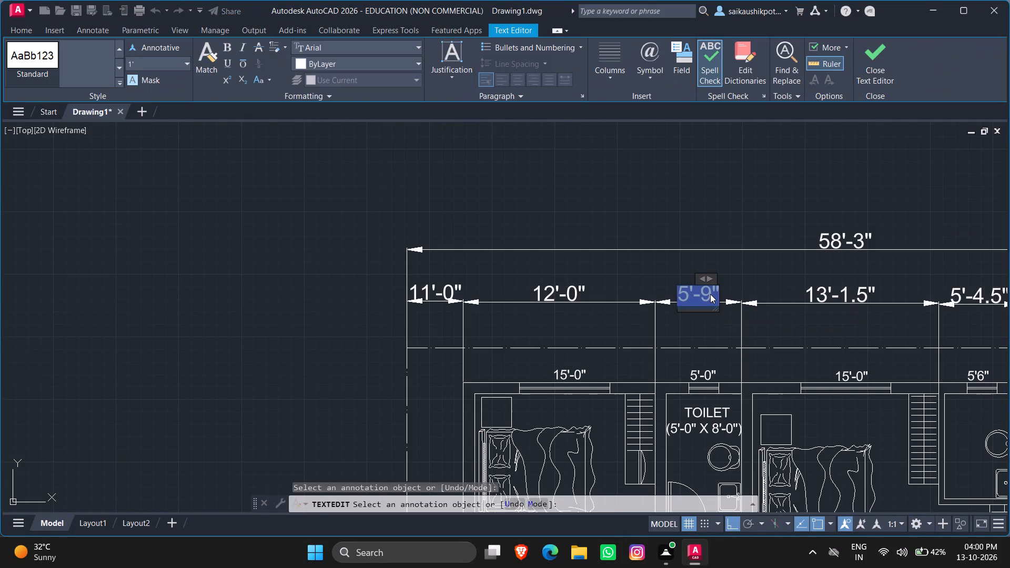
{"action": "key", "text": "End"}
{"action": "key", "text": "BackSpace"}
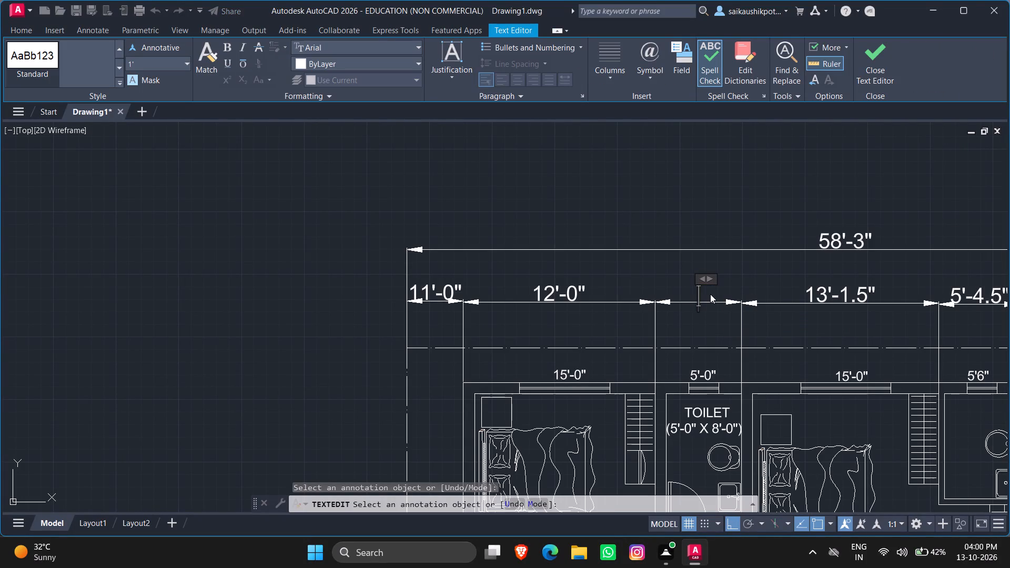
{"action": "type", "text": "5'-0\""}
{"action": "key", "text": "Escape"}
{"action": "key", "text": "Return"}
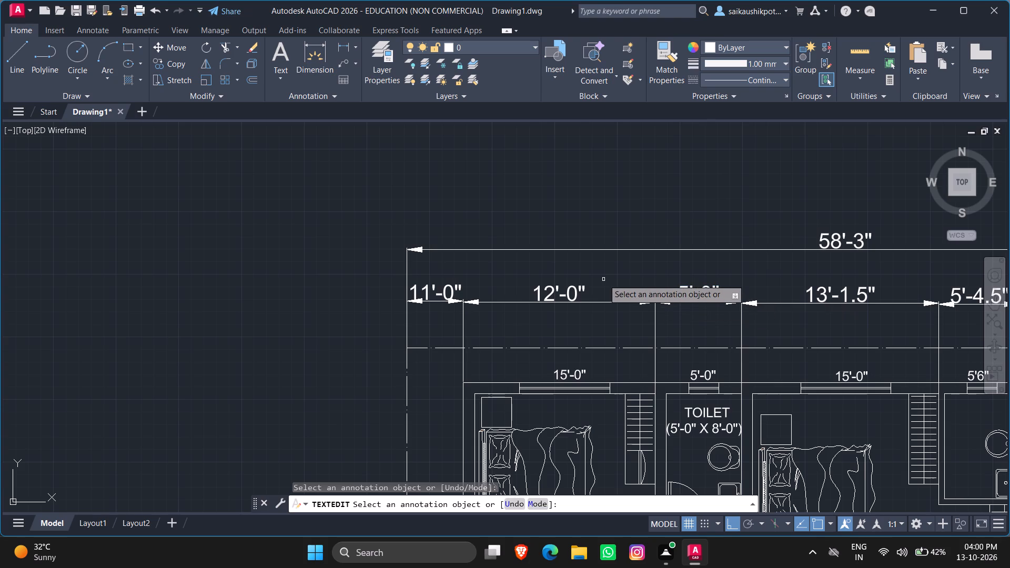
Replace the text of the top-row dimension above Bedroom 2 with 17'-0'.
{"action": "scroll", "coordinate": [603, 279], "scroll_direction": "down", "scroll_amount": 1}
{"action": "scroll", "coordinate": [668, 291], "scroll_direction": "up", "scroll_amount": 1}
{"action": "scroll", "coordinate": [668, 291], "scroll_direction": "down", "scroll_amount": 2}
{"action": "scroll", "coordinate": [713, 288], "scroll_direction": "up", "scroll_amount": 2}
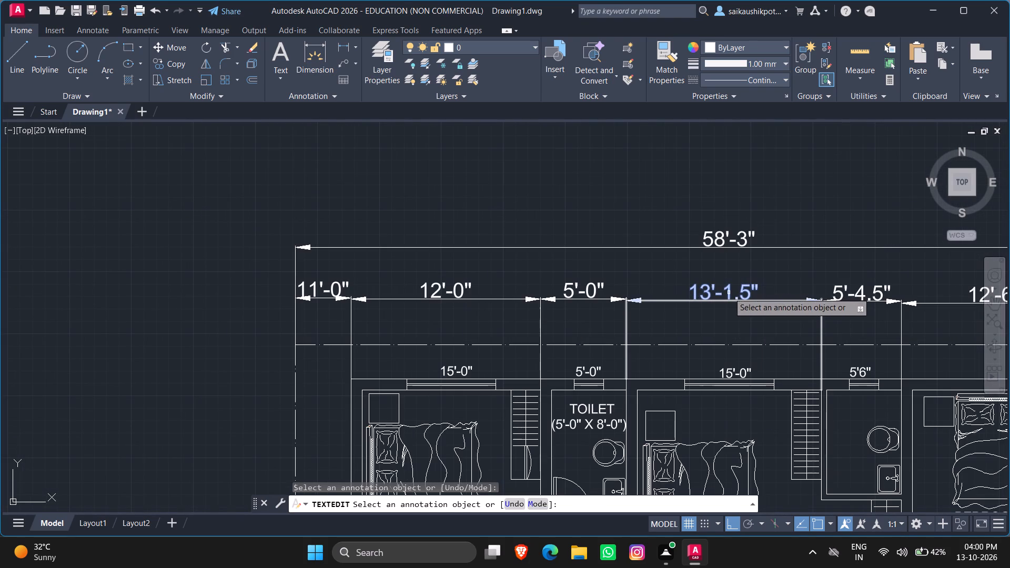
{"action": "double_click", "coordinate": [710, 292]}
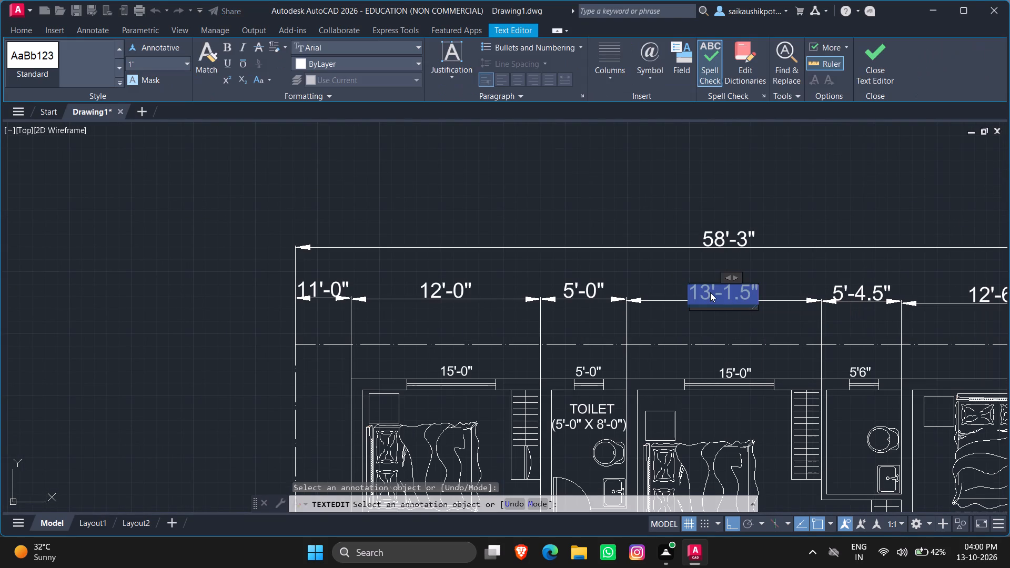
{"action": "key", "text": "End"}
{"action": "key", "text": "BackSpace"}
{"action": "type", "text": "17'-0'"}
{"action": "key", "text": "Escape"}
{"action": "key", "text": "Return"}
Correct the closing mark of the dimension text above Bedroom 2 to an inch mark, making it 17'-0".
{"action": "double_click", "coordinate": [718, 295]}
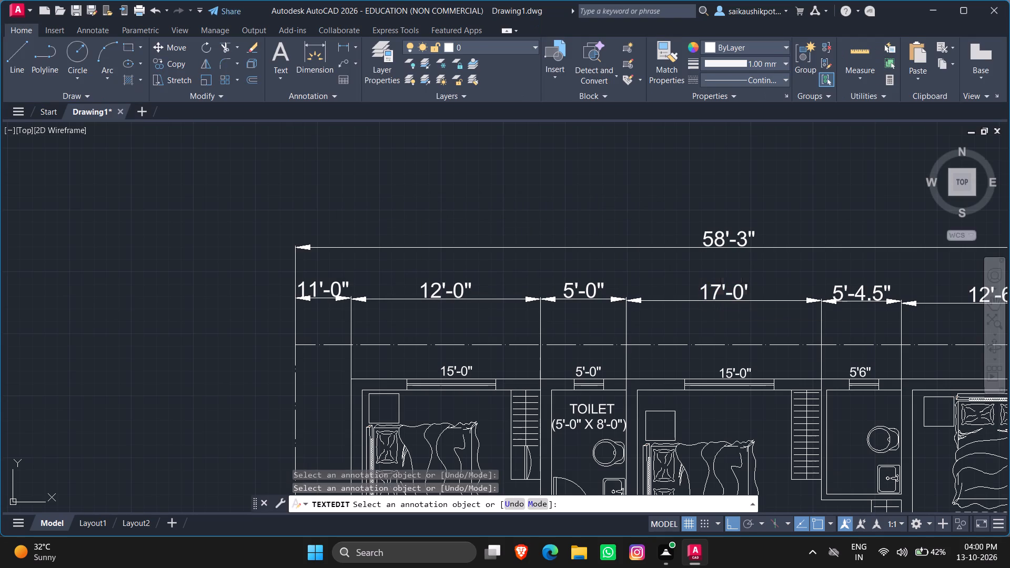
{"action": "left_click", "coordinate": [743, 295]}
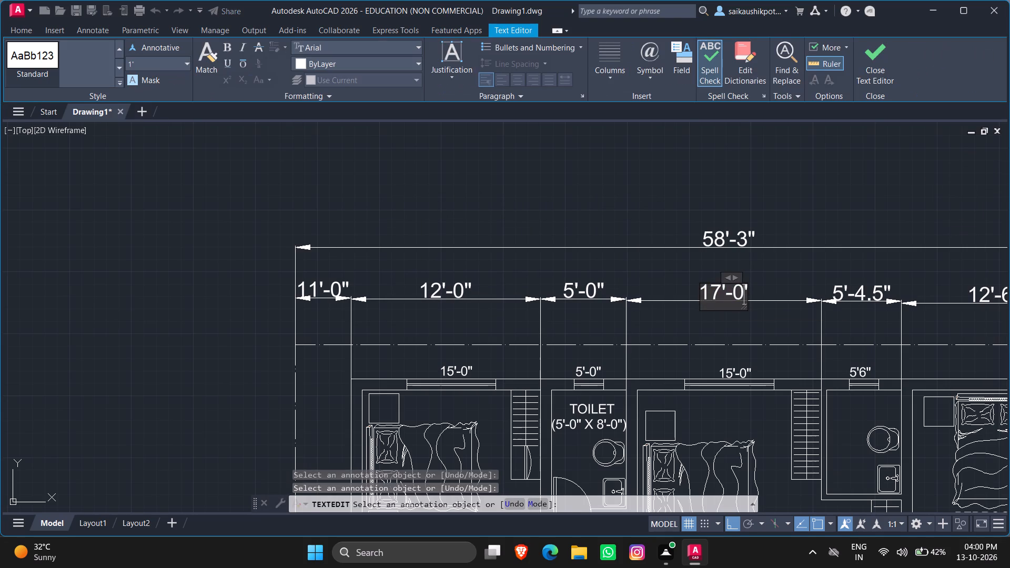
{"action": "key", "text": "Right"}
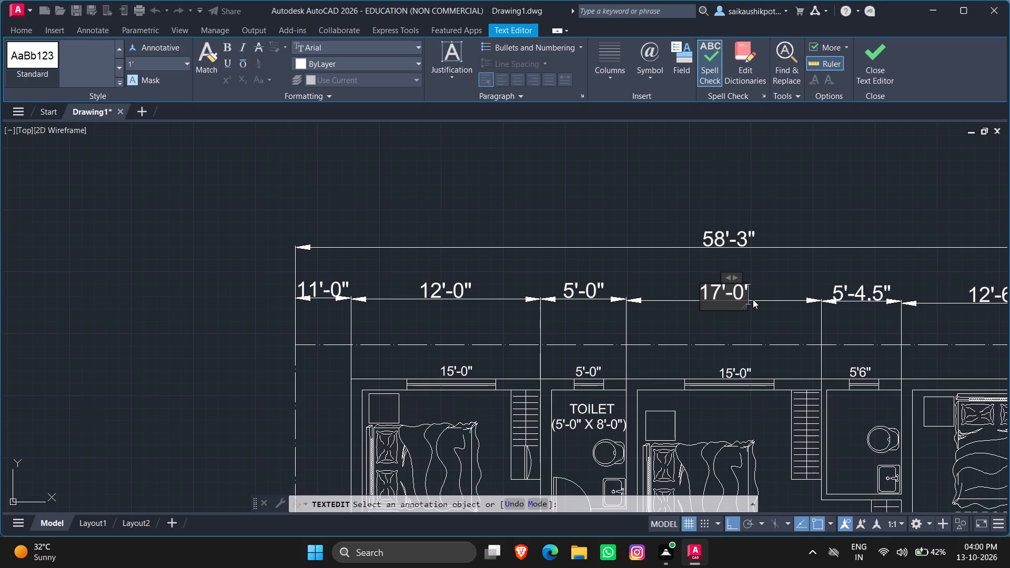
{"action": "key", "text": "BackSpace"}
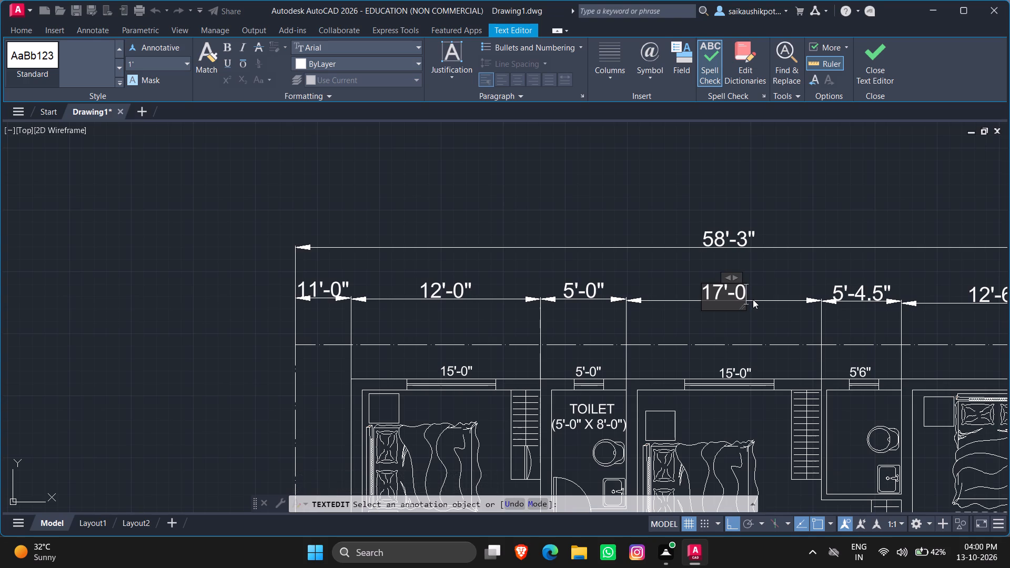
{"action": "key", "text": "shift+colon"}
{"action": "key", "text": "BackSpace"}
{"action": "key", "text": "shift+quotedbl"}
{"action": "key", "text": "Escape"}
{"action": "key", "text": "Return"}
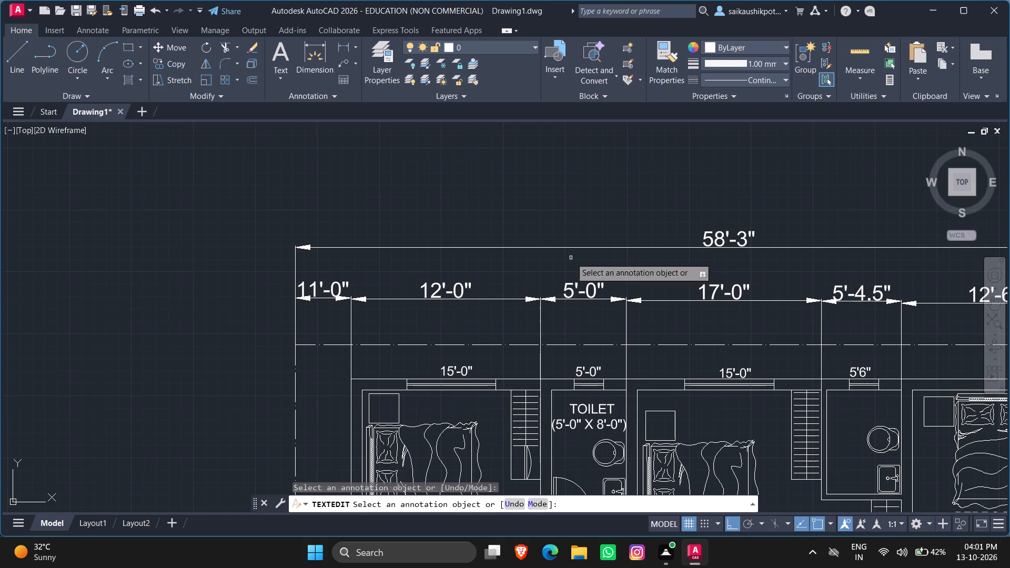
Replace the text of the top-row dimension above the bathroom between Bedroom 2 and Bedroom 3 with 5'-0".
{"action": "scroll", "coordinate": [503, 291], "scroll_direction": "down", "scroll_amount": 2}
{"action": "scroll", "coordinate": [626, 297], "scroll_direction": "up", "scroll_amount": 2}
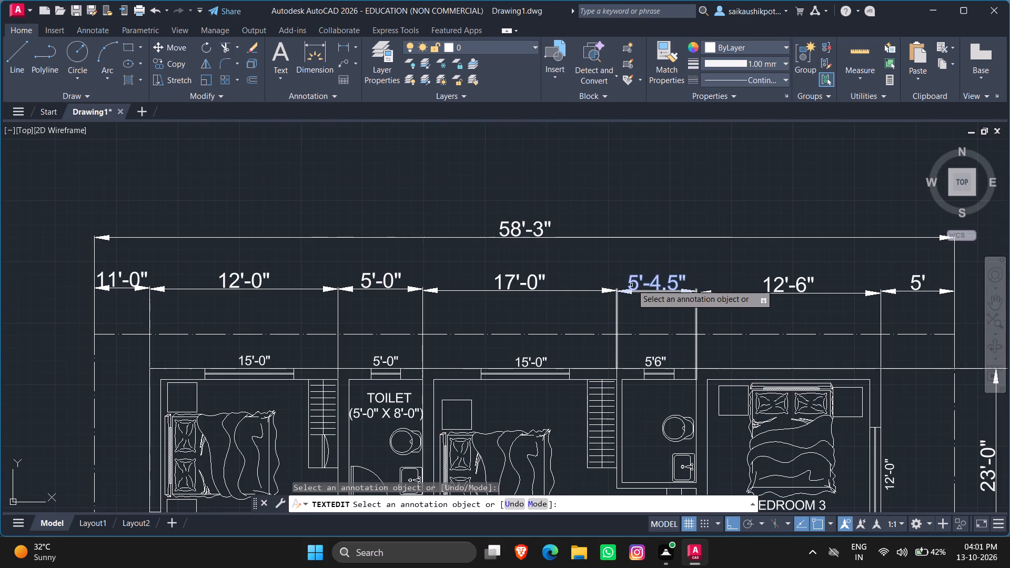
{"action": "left_click", "coordinate": [632, 284]}
{"action": "key", "text": "End"}
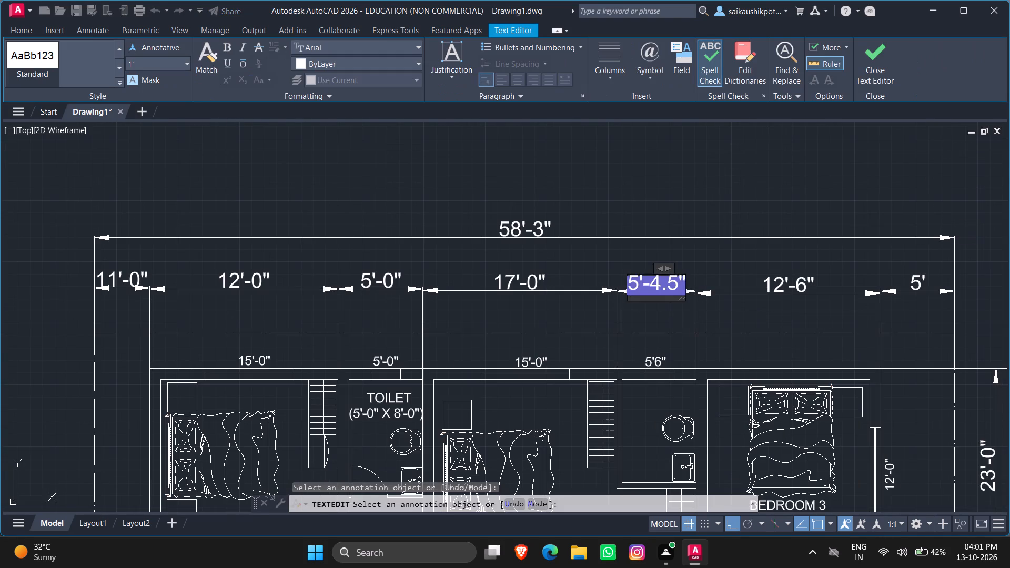
{"action": "key", "text": "BackSpace"}
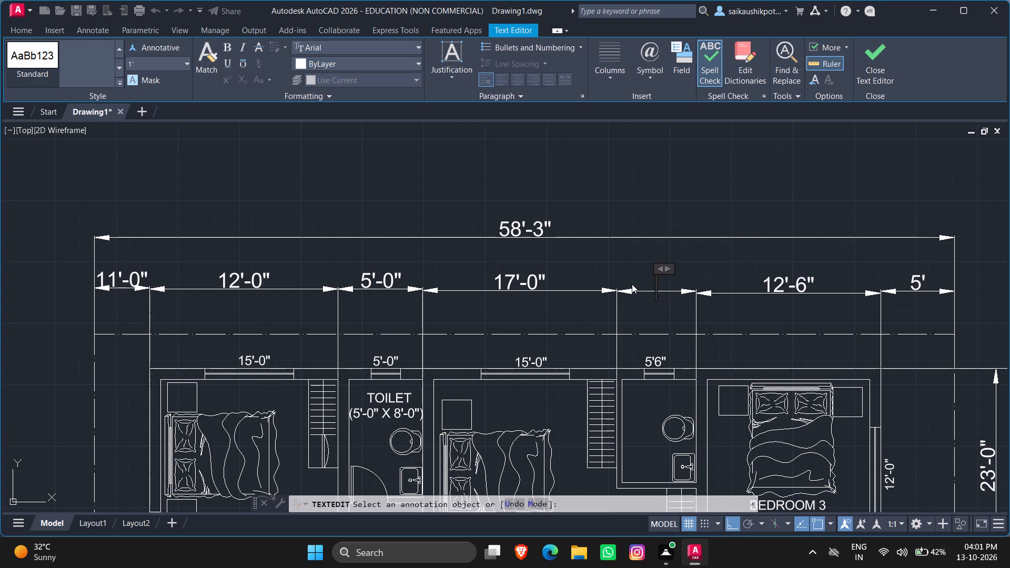
{"action": "type", "text": "5'-0\""}
{"action": "key", "text": "Escape"}
{"action": "key", "text": "Return"}
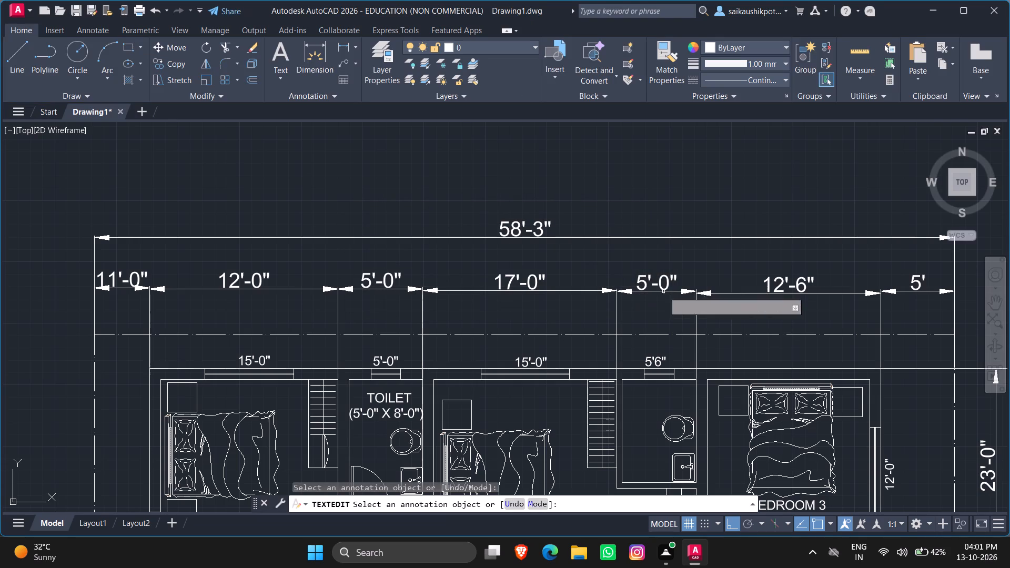
Replace the text of the top-row dimension above Bedroom 3 with 12'-0".
{"action": "left_click", "coordinate": [786, 283]}
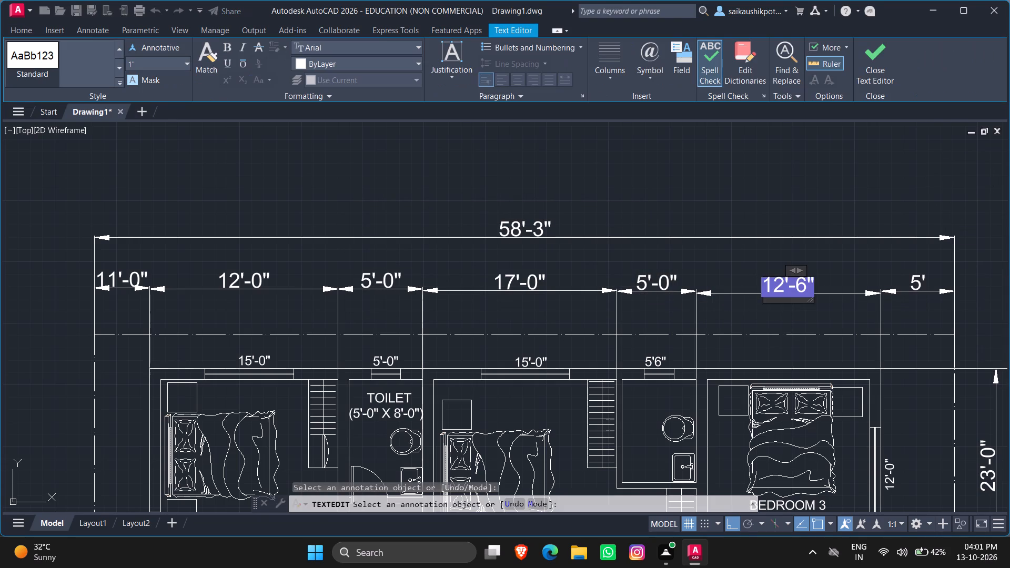
{"action": "key", "text": "End"}
{"action": "key", "text": "BackSpace"}
{"action": "type", "text": "12'-0\""}
{"action": "key", "text": "Escape"}
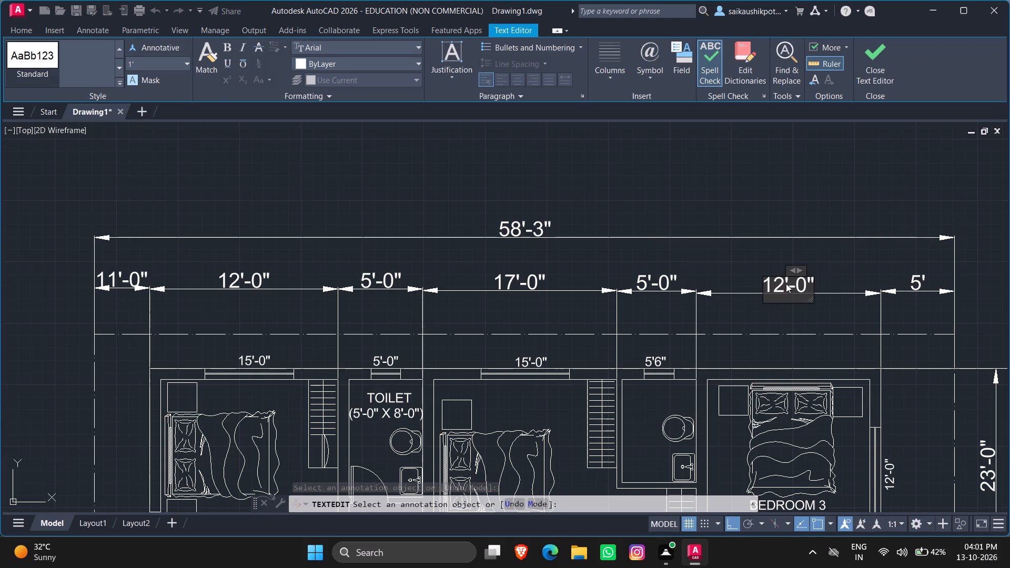
{"action": "key", "text": "Return"}
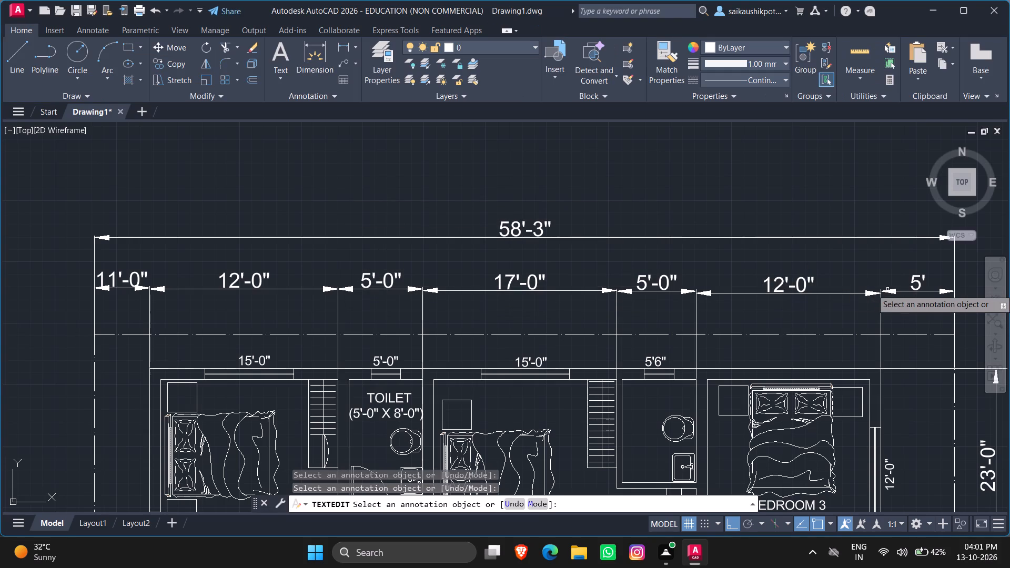
Replace the text of the top row's last dimension, between Bedroom 3's outer wall and the dash-dot boundary, with 11'-0".
{"action": "left_click", "coordinate": [922, 279]}
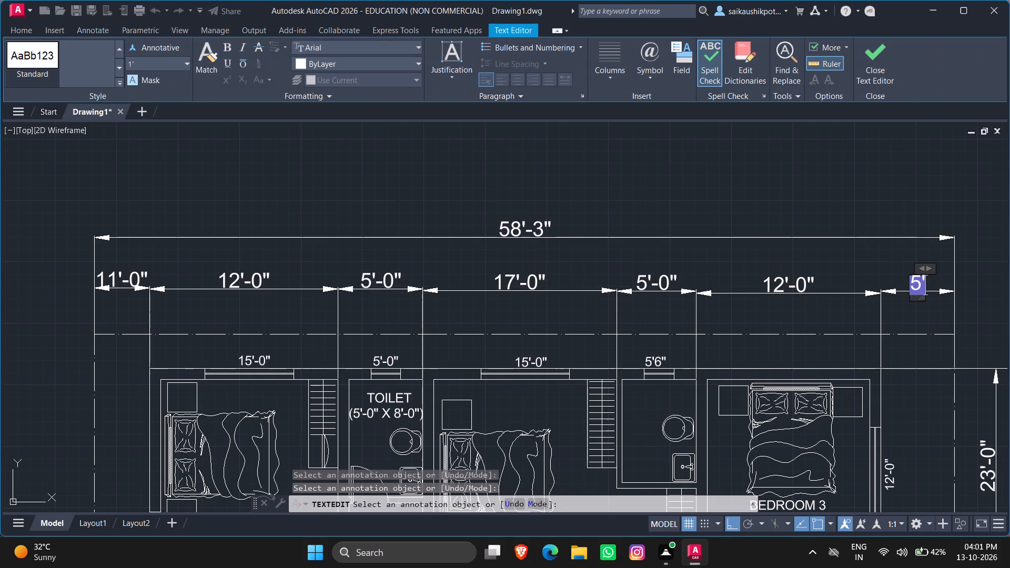
{"action": "key", "text": "End"}
{"action": "key", "text": "BackSpace"}
{"action": "type", "text": "11'-0\""}
{"action": "key", "text": "Escape"}
{"action": "key", "text": "Return"}
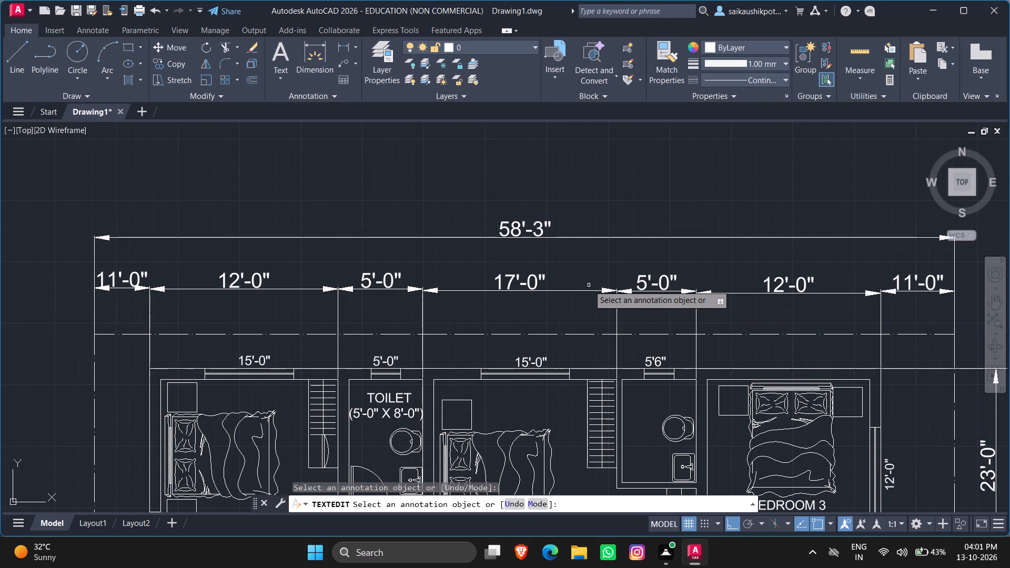
Replace the text of the overall width dimension above the top row with 40'-0".
{"action": "left_click", "coordinate": [519, 232]}
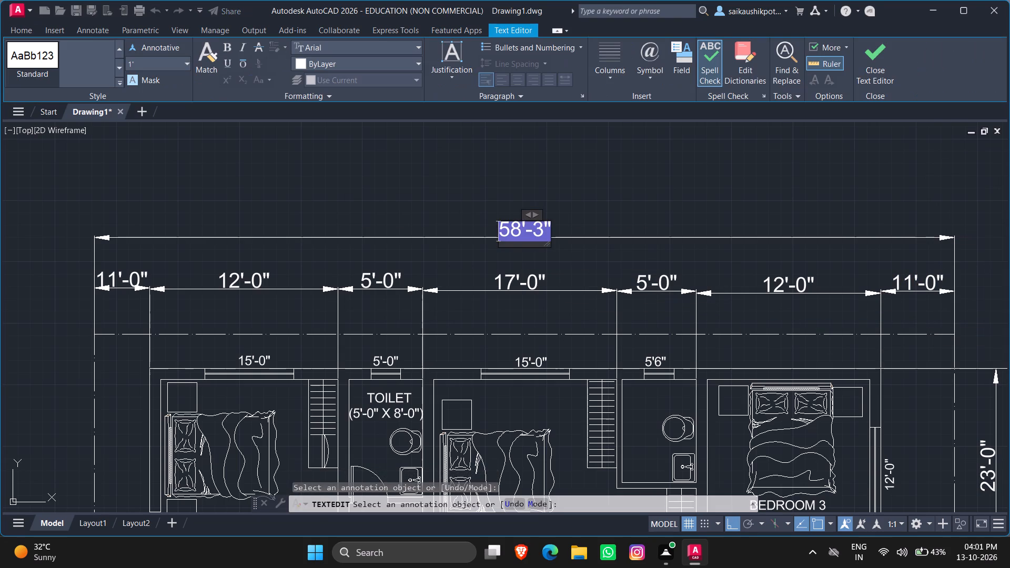
{"action": "key", "text": "End"}
{"action": "key", "text": "BackSpace"}
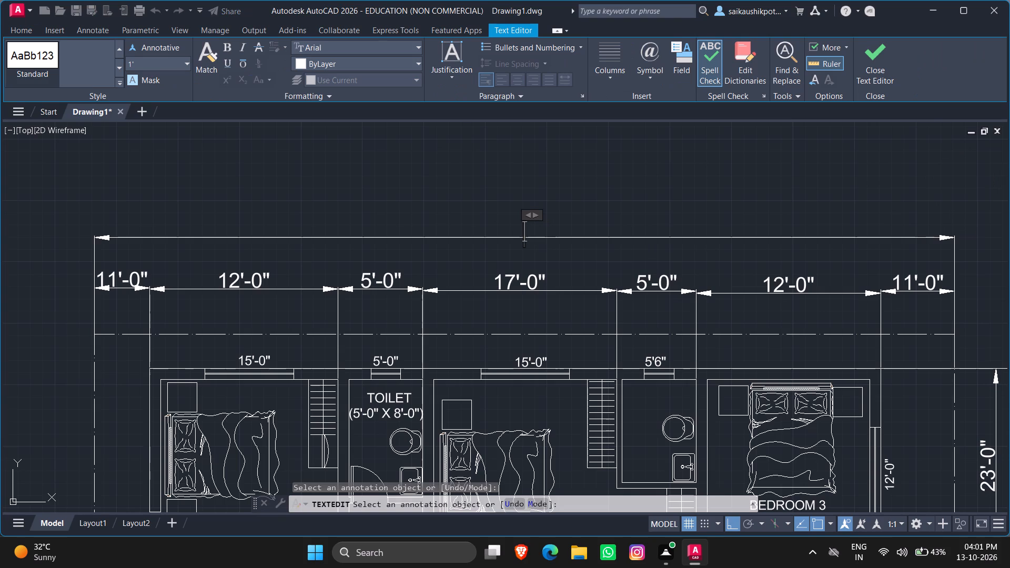
{"action": "type", "text": "40'-0"}
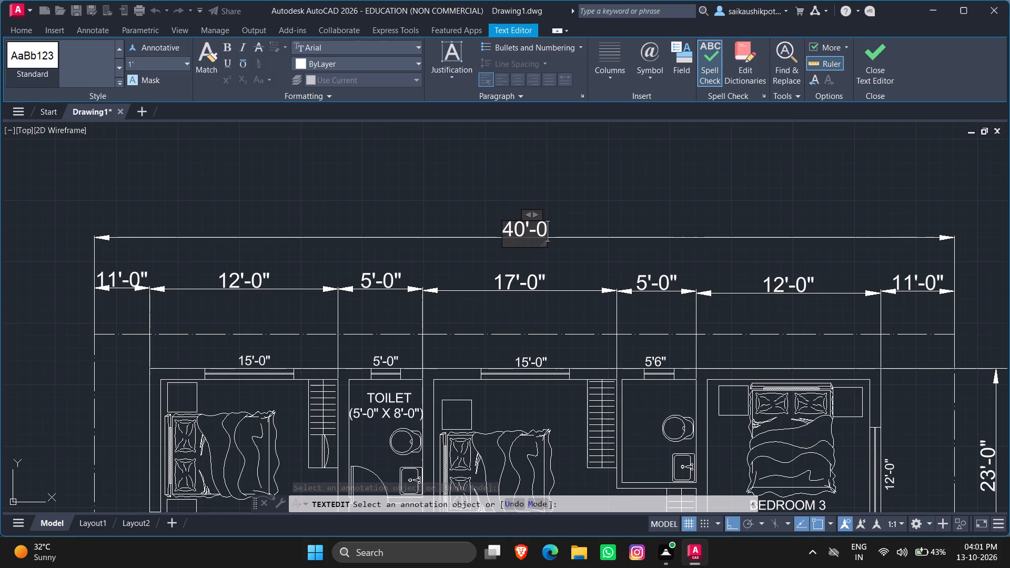
{"action": "key", "text": "shift+quotedbl"}
{"action": "key", "text": "Escape"}
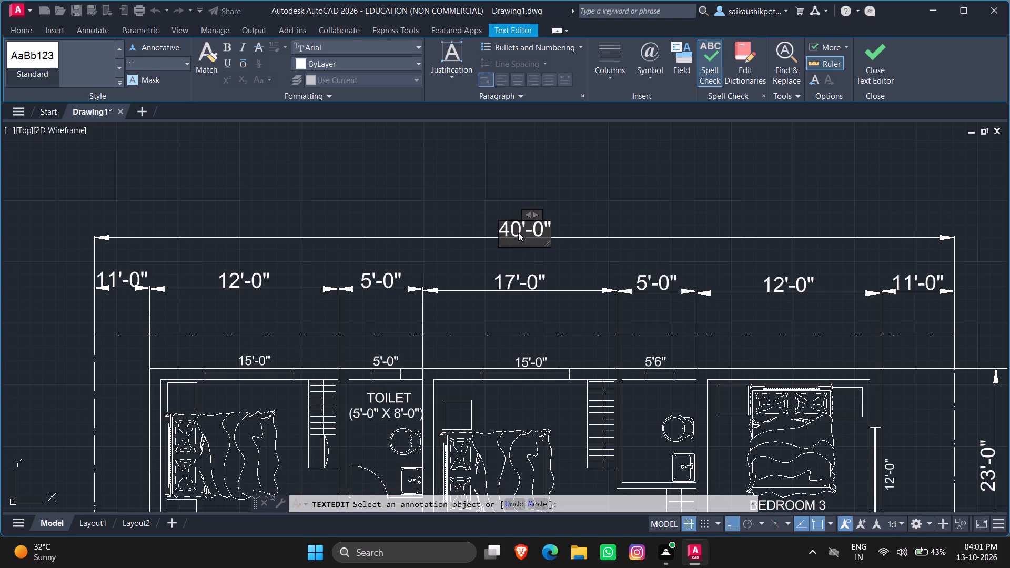
{"action": "key", "text": "Return"}
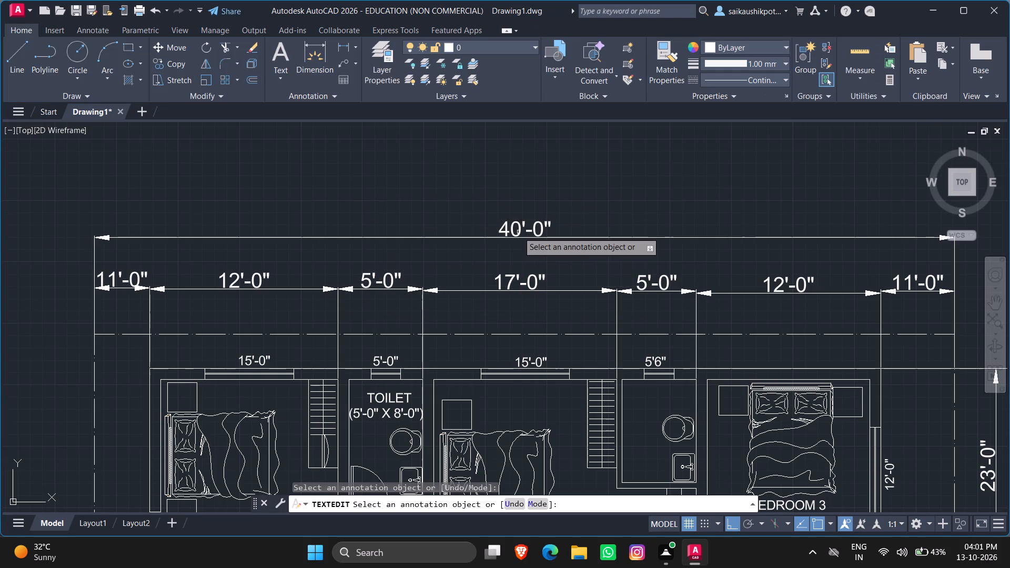
Set the lineweight of the entire floor plan, including its dimensions, to 0.15 mm.
{"action": "scroll", "coordinate": [518, 232], "scroll_direction": "down", "scroll_amount": 2}
{"action": "scroll", "coordinate": [571, 249], "scroll_direction": "down", "scroll_amount": 1}
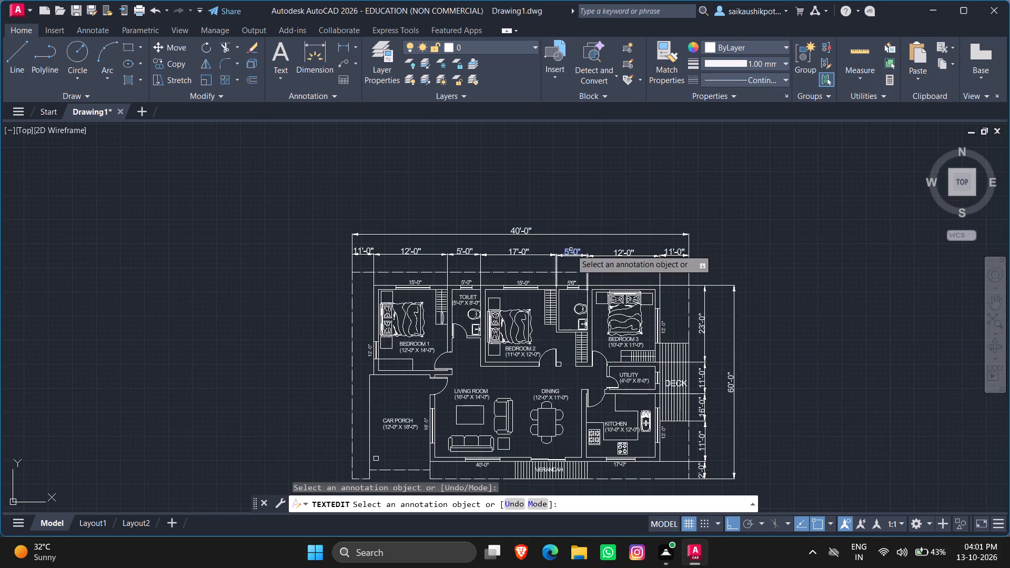
{"action": "key", "text": "Escape"}
{"action": "key", "text": "Escape"}
{"action": "key", "text": "Escape"}
{"action": "left_click", "coordinate": [375, 196]}
{"action": "left_click", "coordinate": [708, 424]}
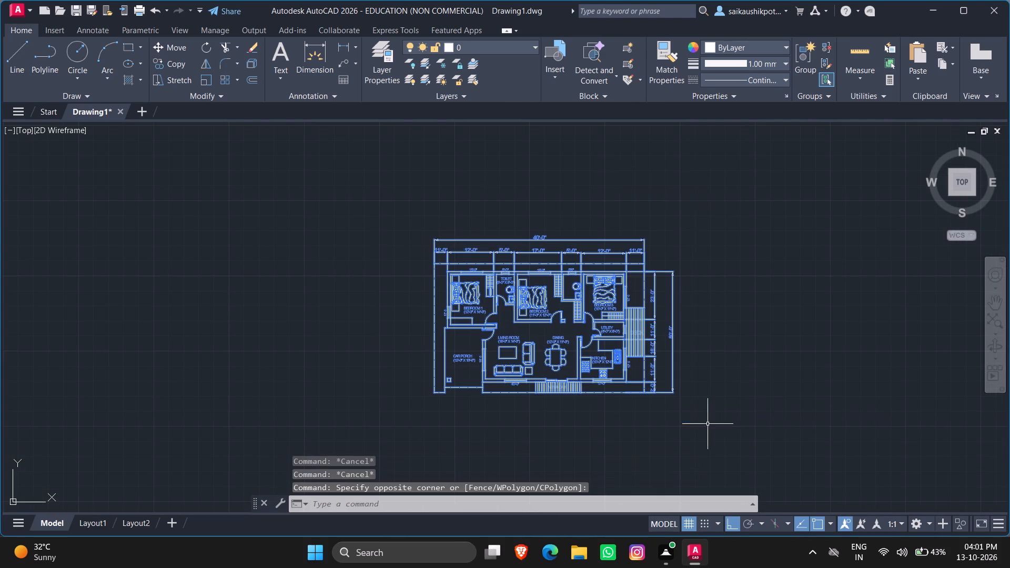
{"action": "left_click", "coordinate": [763, 67]}
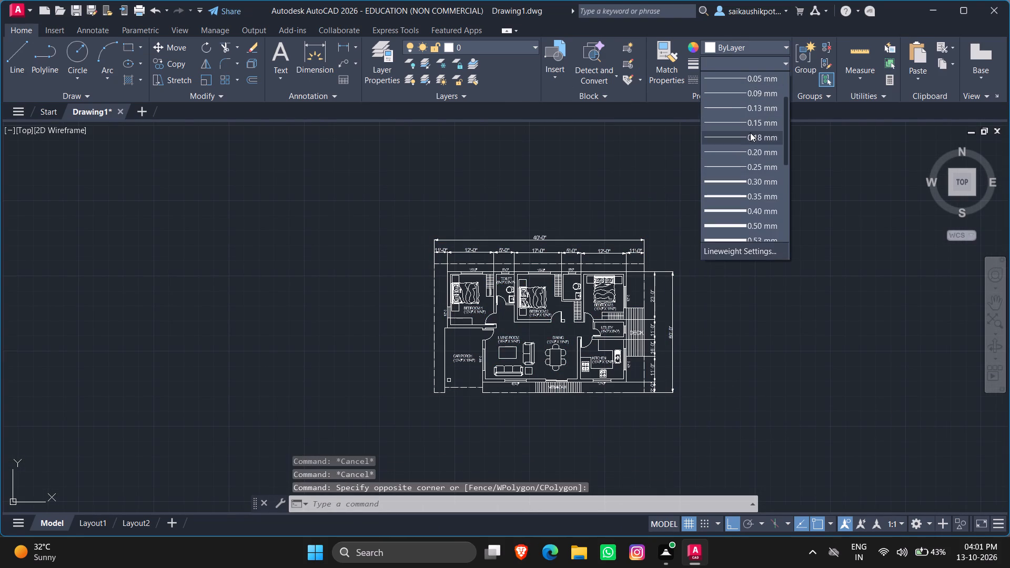
{"action": "left_click", "coordinate": [751, 121]}
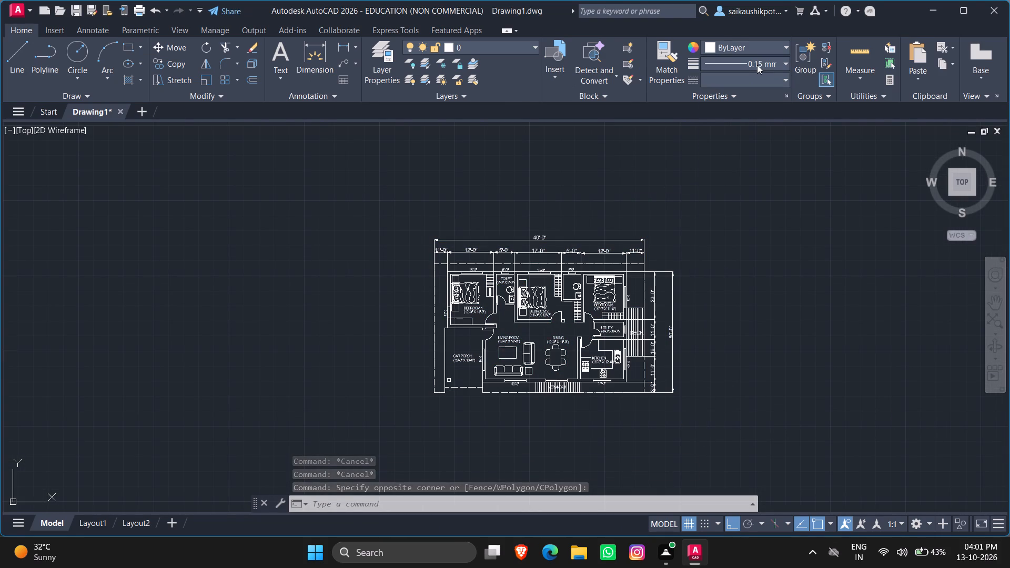
{"action": "key", "text": "Escape"}
{"action": "key", "text": "Escape"}
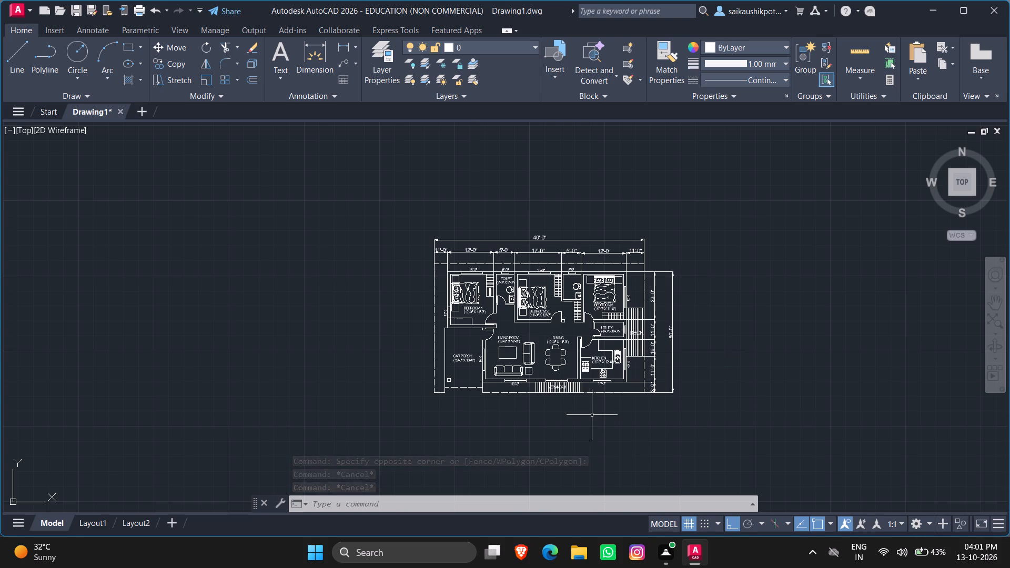
Hatch the walls around Bedroom 1, the toilets, Bedroom 2 and Bedroom 3 with the SOLID pattern in grey 99,100,102.
{"action": "scroll", "coordinate": [592, 415], "scroll_direction": "up", "scroll_amount": 2}
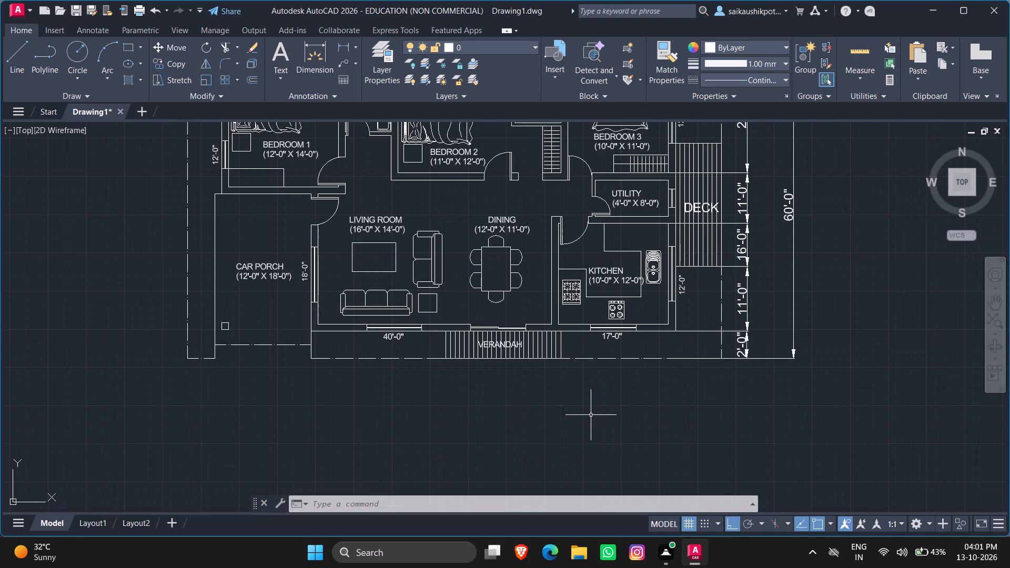
{"action": "type", "text": "HATCH"}
{"action": "key", "text": "Return"}
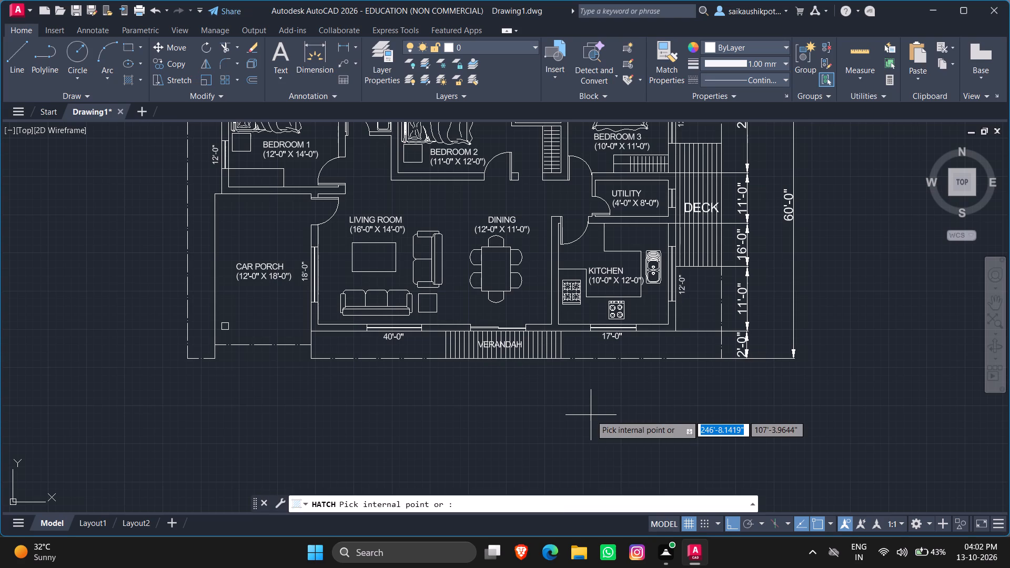
{"action": "left_click", "coordinate": [139, 78]}
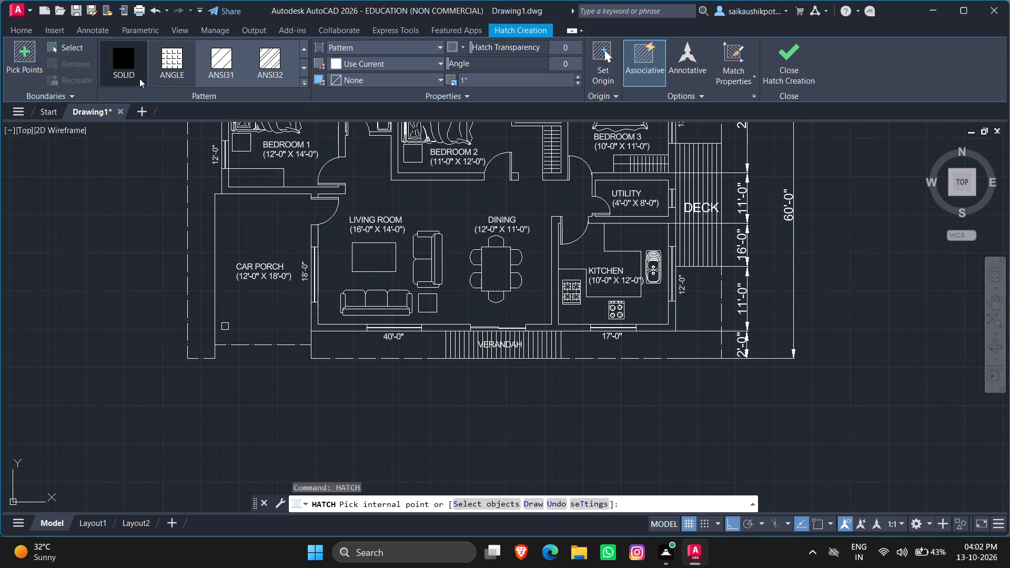
{"action": "left_click", "coordinate": [371, 65]}
{"action": "left_click", "coordinate": [335, 134]}
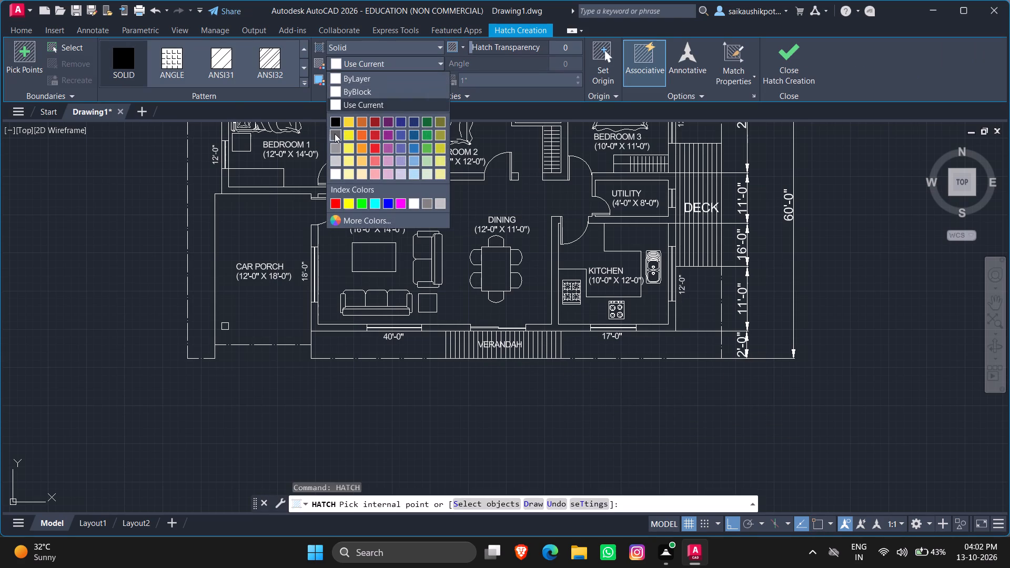
{"action": "scroll", "coordinate": [453, 276], "scroll_direction": "down", "scroll_amount": 3}
{"action": "scroll", "coordinate": [401, 215], "scroll_direction": "up", "scroll_amount": 3}
{"action": "scroll", "coordinate": [394, 289], "scroll_direction": "up", "scroll_amount": 1}
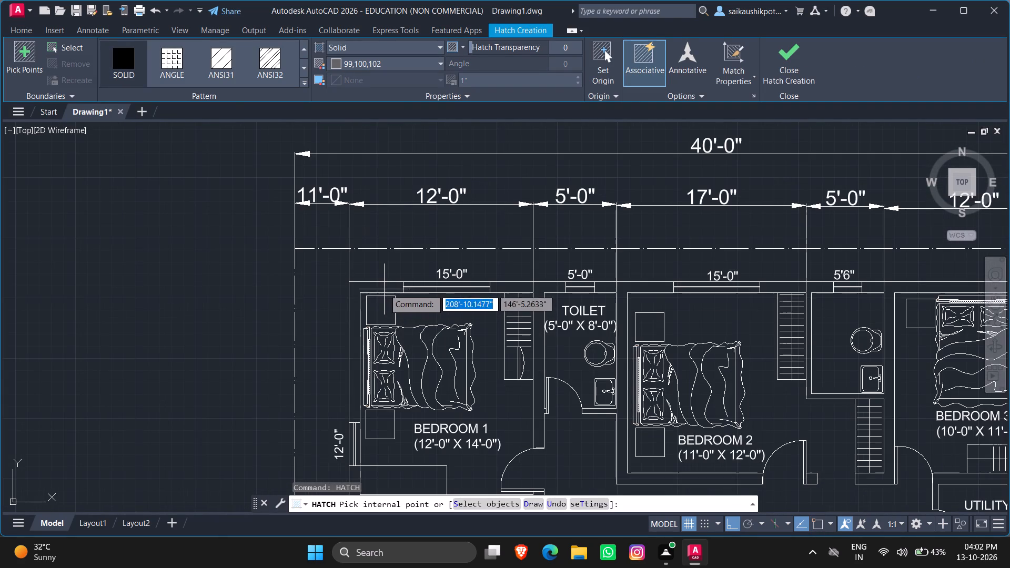
{"action": "left_click", "coordinate": [380, 287]}
{"action": "scroll", "coordinate": [429, 238], "scroll_direction": "down", "scroll_amount": 1}
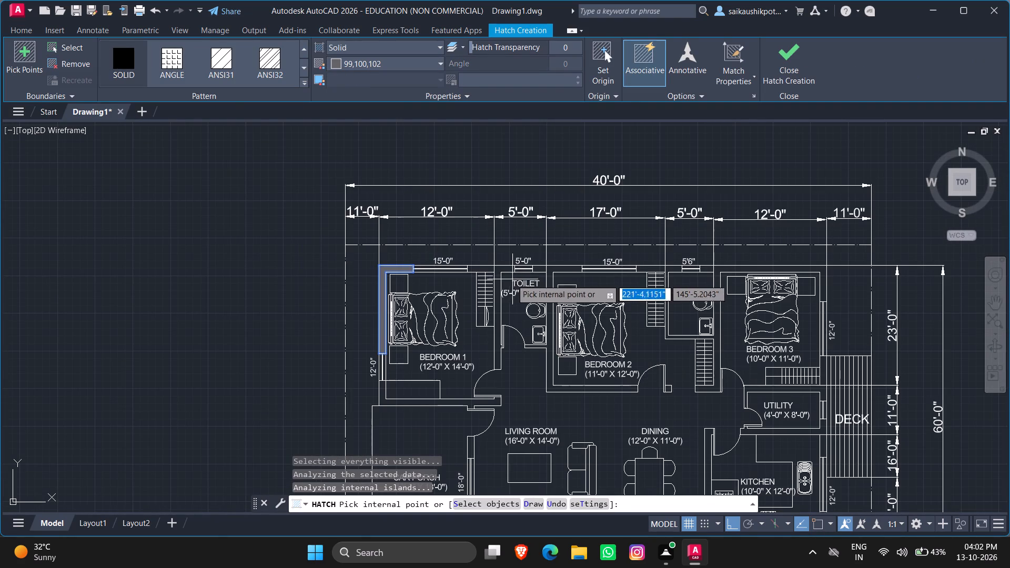
{"action": "left_click", "coordinate": [487, 269]}
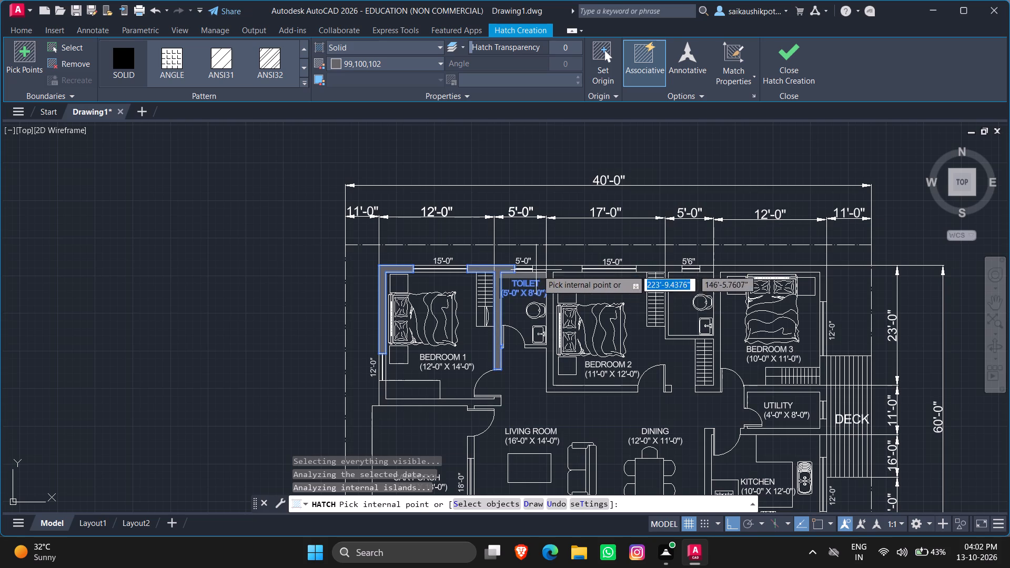
{"action": "left_click", "coordinate": [552, 270]}
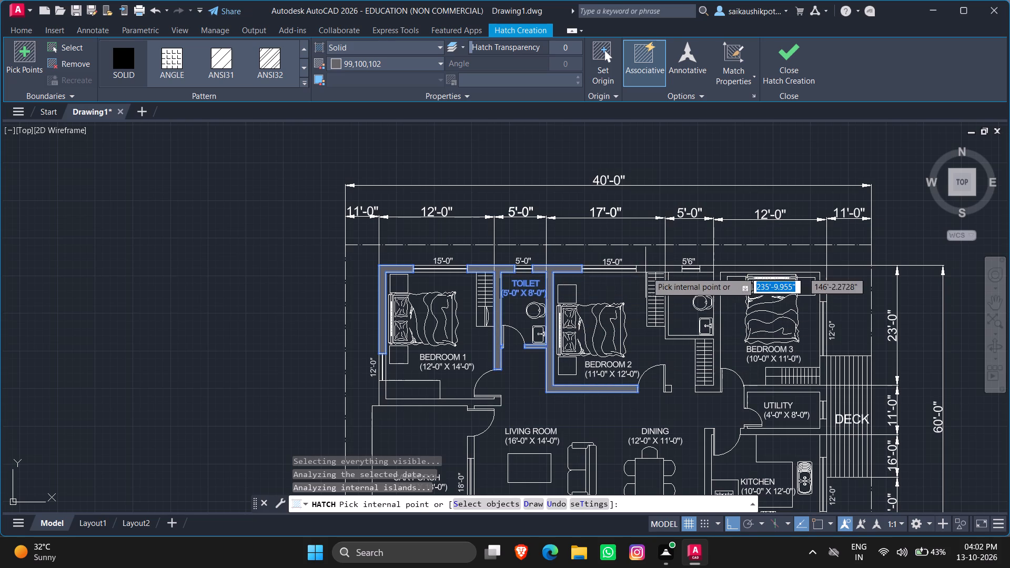
{"action": "left_click", "coordinate": [650, 269]}
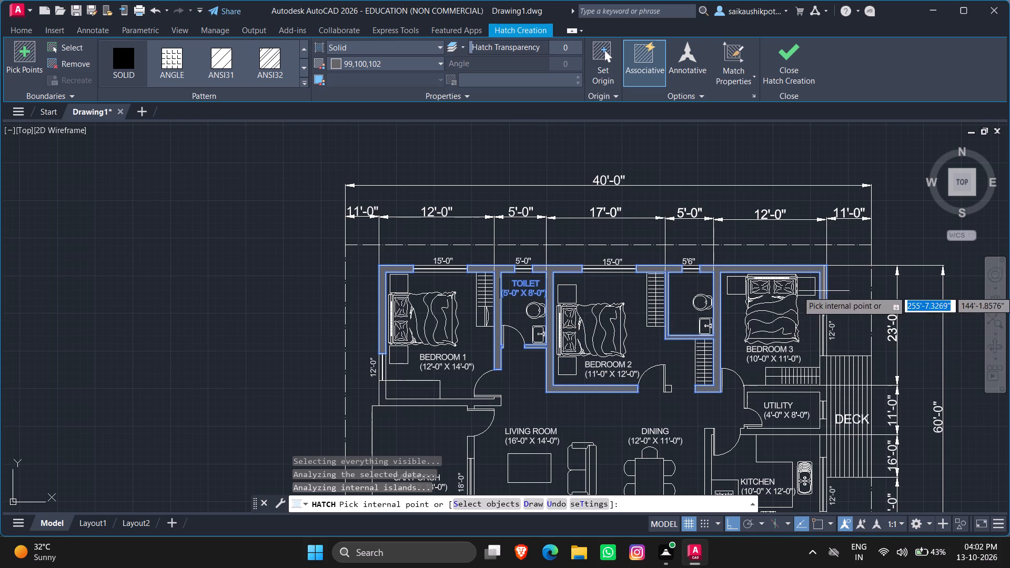
Add the walls above and below the Utility room to the solid grey hatch.
{"action": "left_click", "coordinate": [817, 389]}
{"action": "scroll", "coordinate": [761, 306], "scroll_direction": "down", "scroll_amount": 1}
{"action": "scroll", "coordinate": [785, 389], "scroll_direction": "up", "scroll_amount": 2}
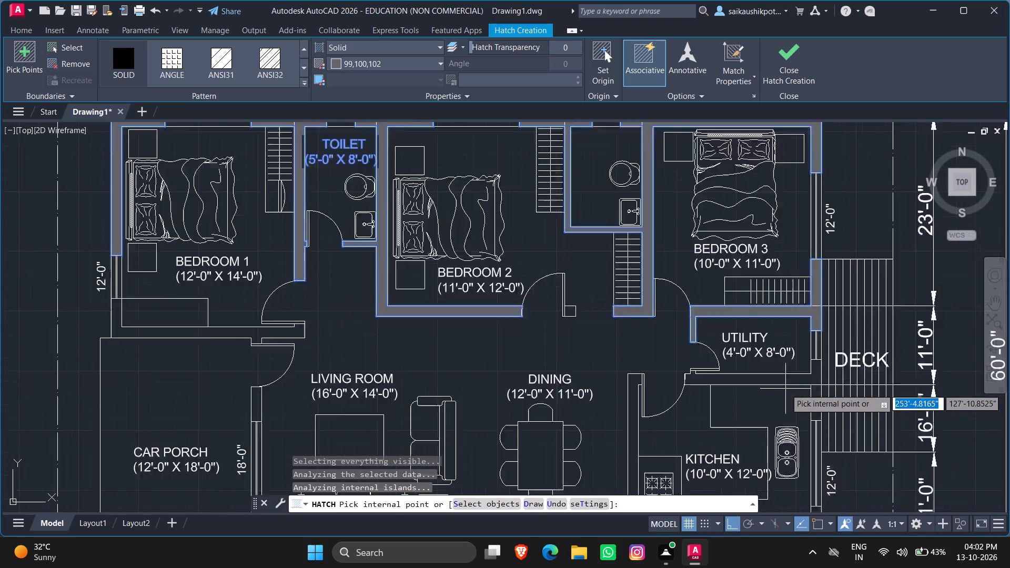
{"action": "scroll", "coordinate": [785, 389], "scroll_direction": "up", "scroll_amount": 1}
{"action": "left_click", "coordinate": [790, 373]}
{"action": "scroll", "coordinate": [738, 322], "scroll_direction": "down", "scroll_amount": 3}
{"action": "scroll", "coordinate": [763, 388], "scroll_direction": "up", "scroll_amount": 2}
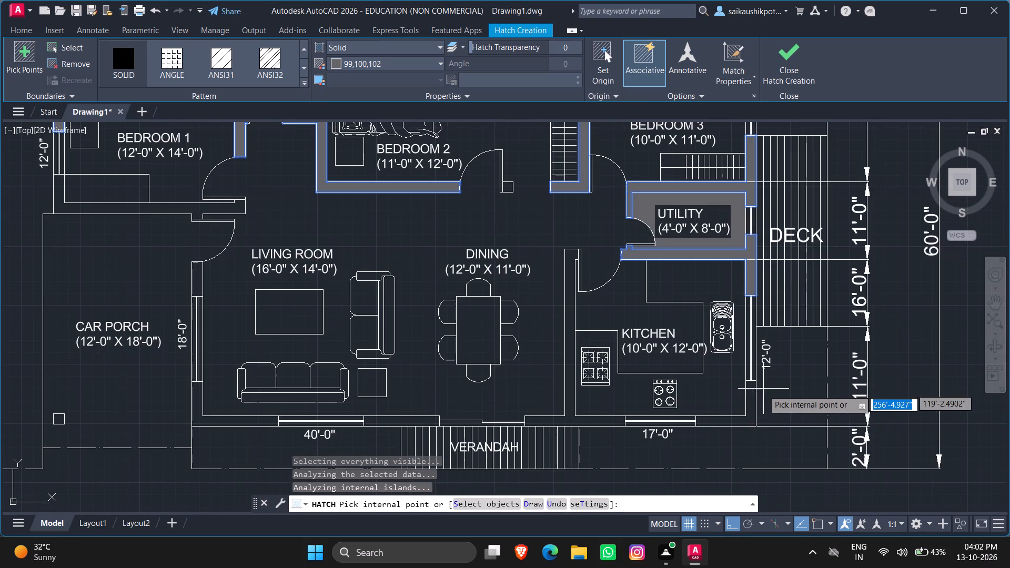
Add the kitchen's outer corner, the kitchen–dining wall and the living room's verandah-side walls to the hatch.
{"action": "left_click", "coordinate": [751, 407]}
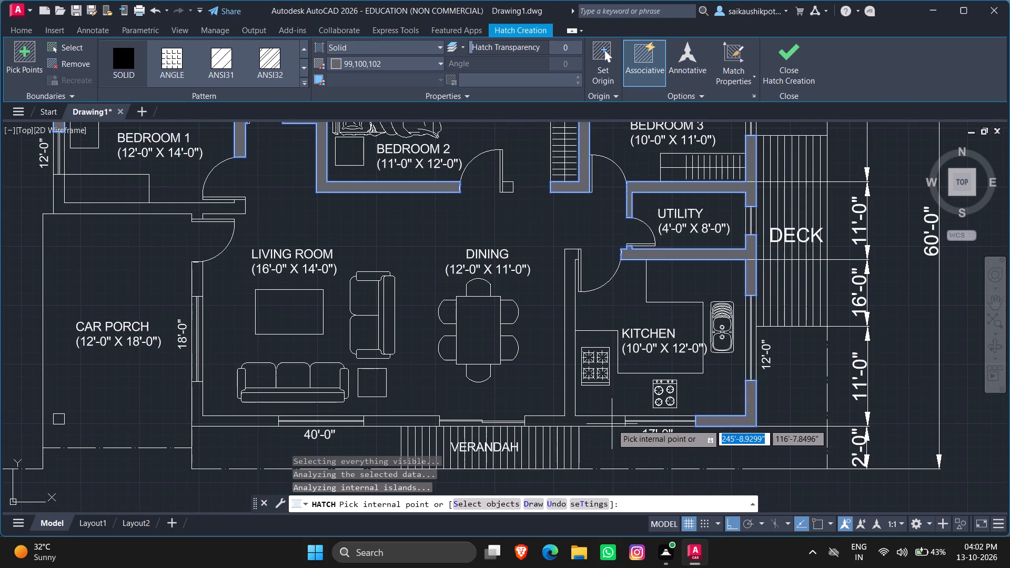
{"action": "left_click", "coordinate": [605, 423]}
{"action": "left_click", "coordinate": [425, 419]}
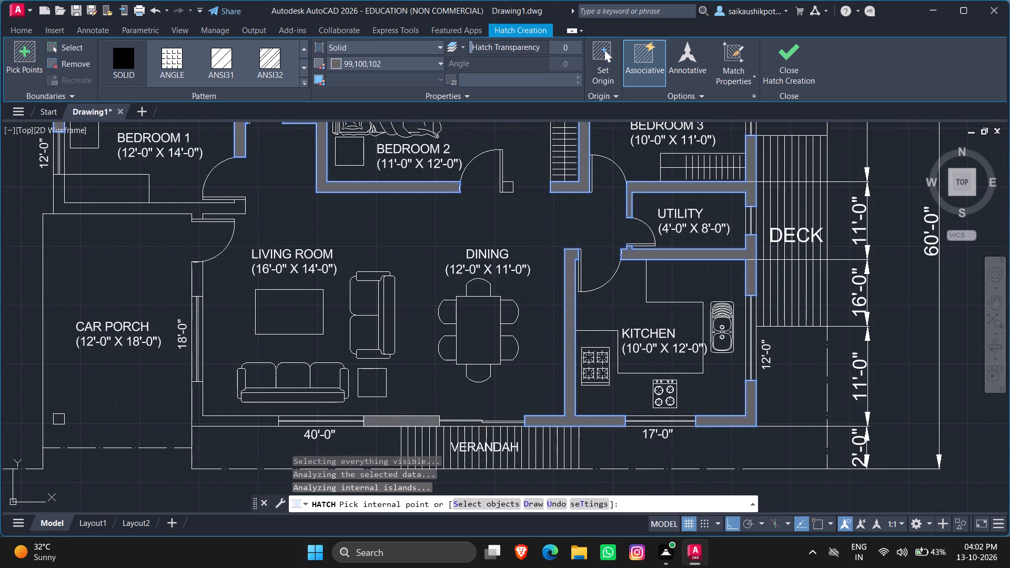
{"action": "left_click", "coordinate": [257, 418]}
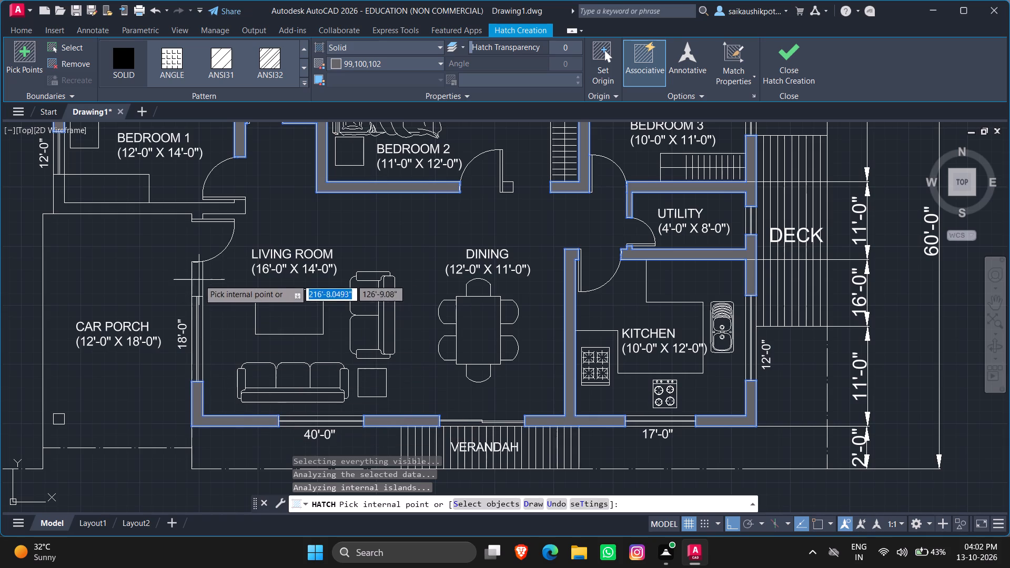
Add the living room wall beside the car porch and the wall below Bedroom 1, and finish the hatch.
{"action": "left_click", "coordinate": [199, 277]}
{"action": "left_click", "coordinate": [218, 208]}
{"action": "scroll", "coordinate": [352, 283], "scroll_direction": "down", "scroll_amount": 3}
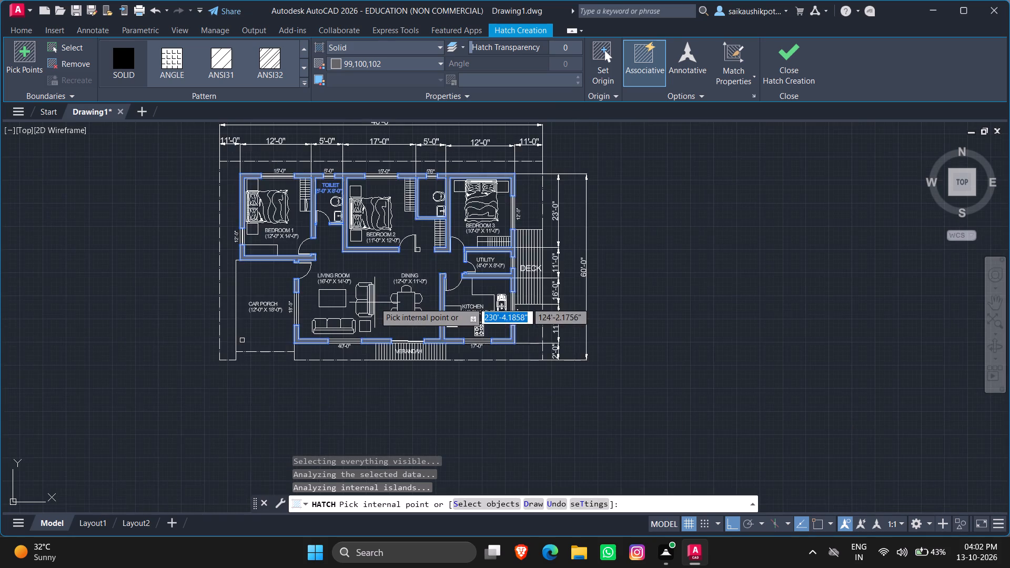
{"action": "scroll", "coordinate": [308, 266], "scroll_direction": "up", "scroll_amount": 2}
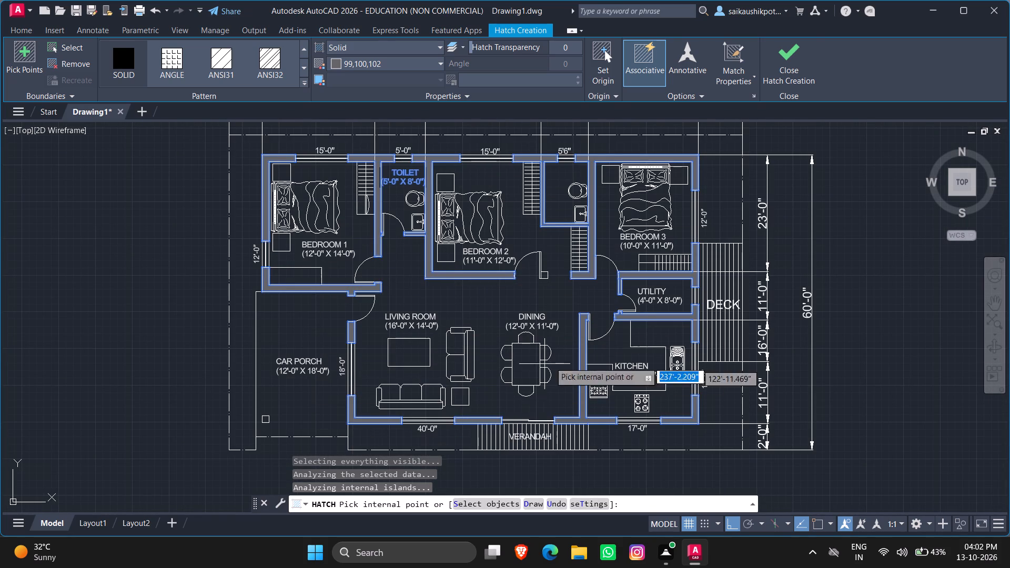
{"action": "left_click", "coordinate": [790, 71]}
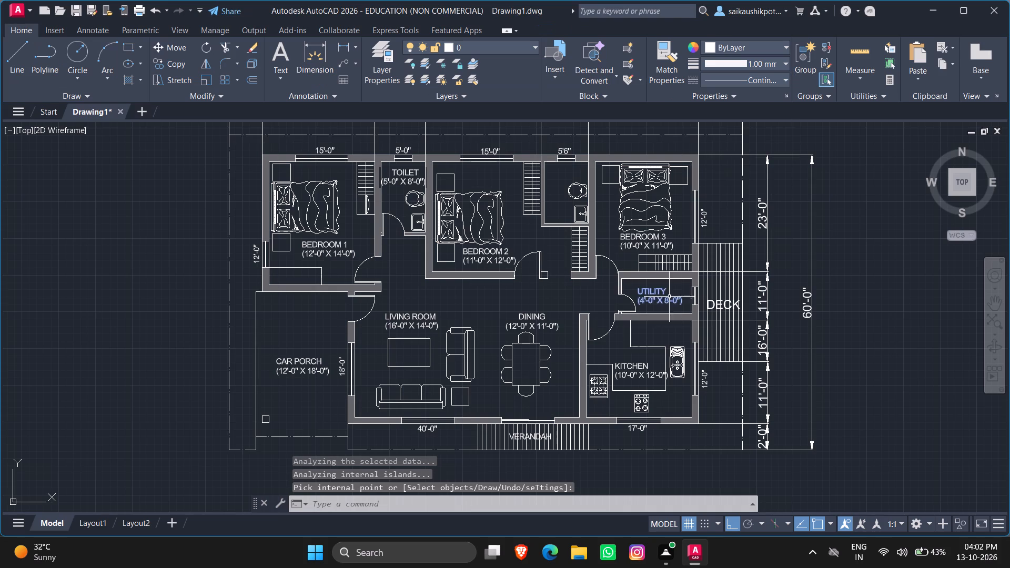
{"action": "key", "text": "Escape"}
{"action": "scroll", "coordinate": [665, 342], "scroll_direction": "down", "scroll_amount": 2}
{"action": "scroll", "coordinate": [691, 367], "scroll_direction": "up", "scroll_amount": 1}
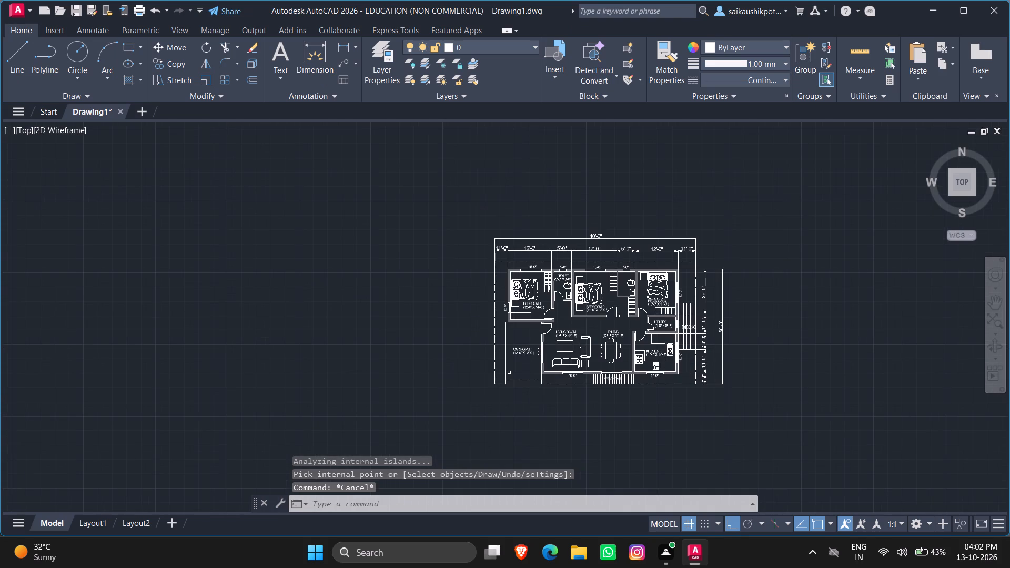
Set up a plot with AutoCAD PDF (High Quality Print).pc3, a window around the whole dimensioned floor plan, and the plot centred.
{"action": "key", "text": "ctrl+p"}
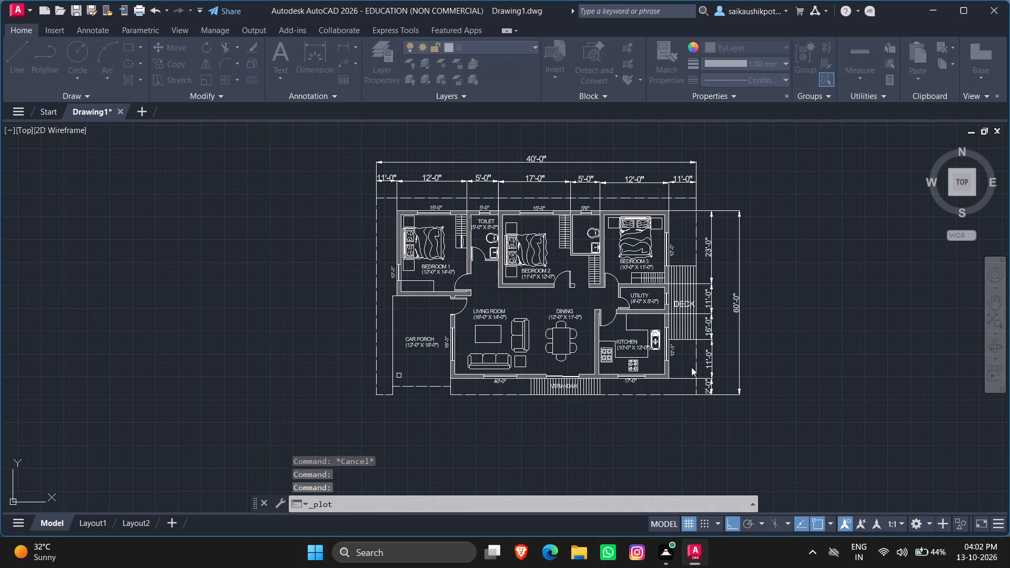
{"action": "left_click", "coordinate": [461, 177]}
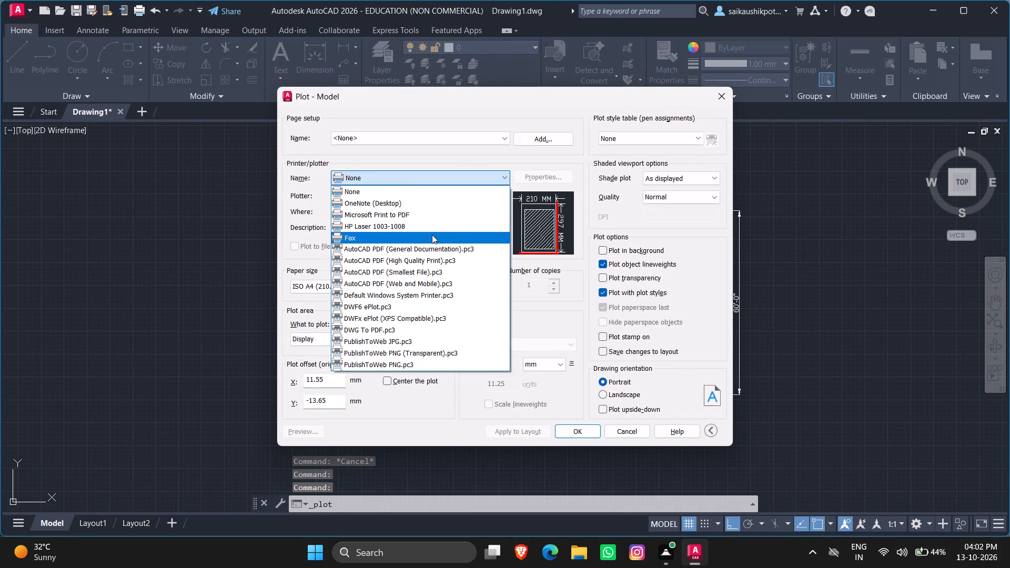
{"action": "left_click", "coordinate": [429, 258]}
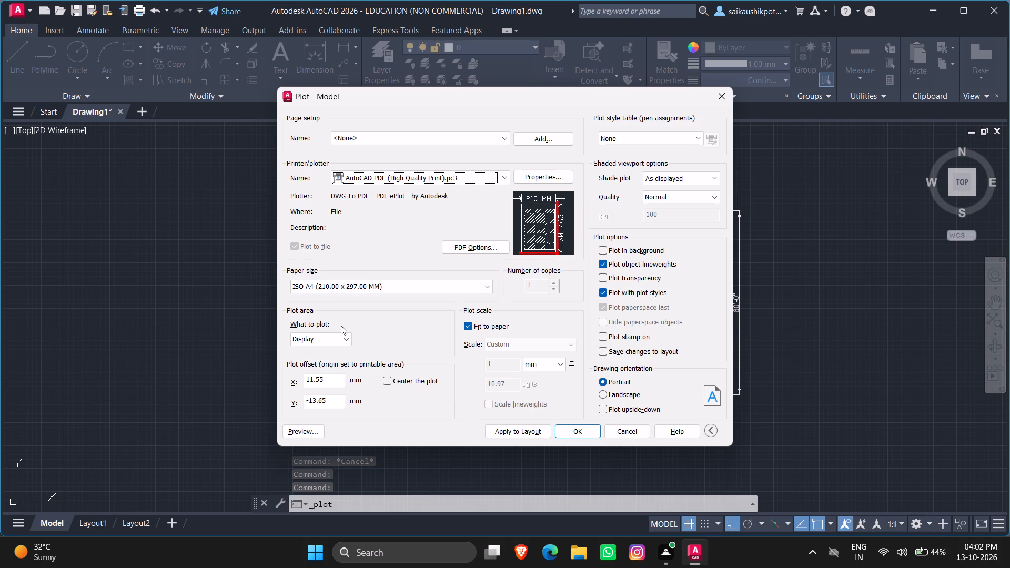
{"action": "left_click", "coordinate": [331, 342]}
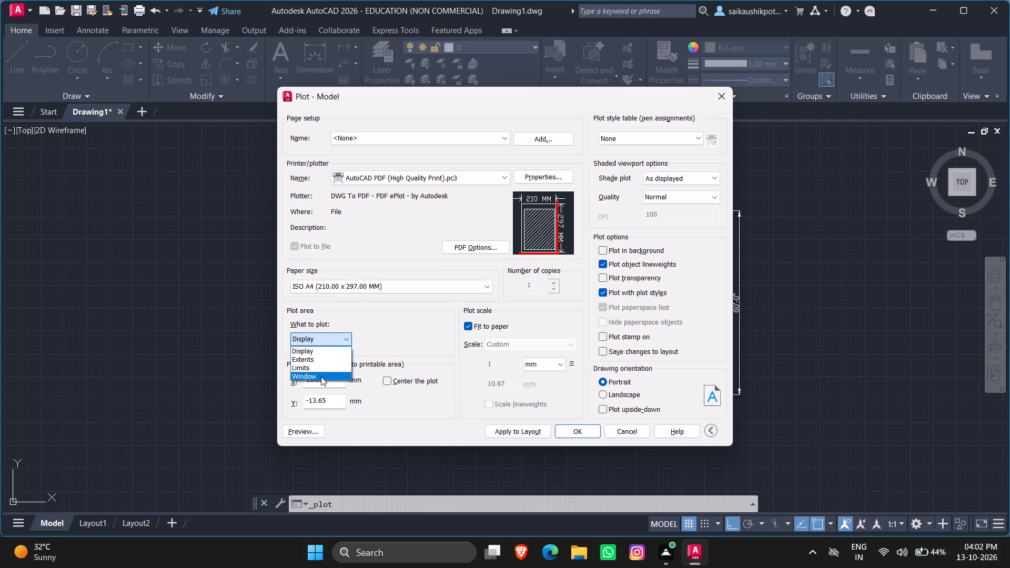
{"action": "left_click", "coordinate": [318, 377]}
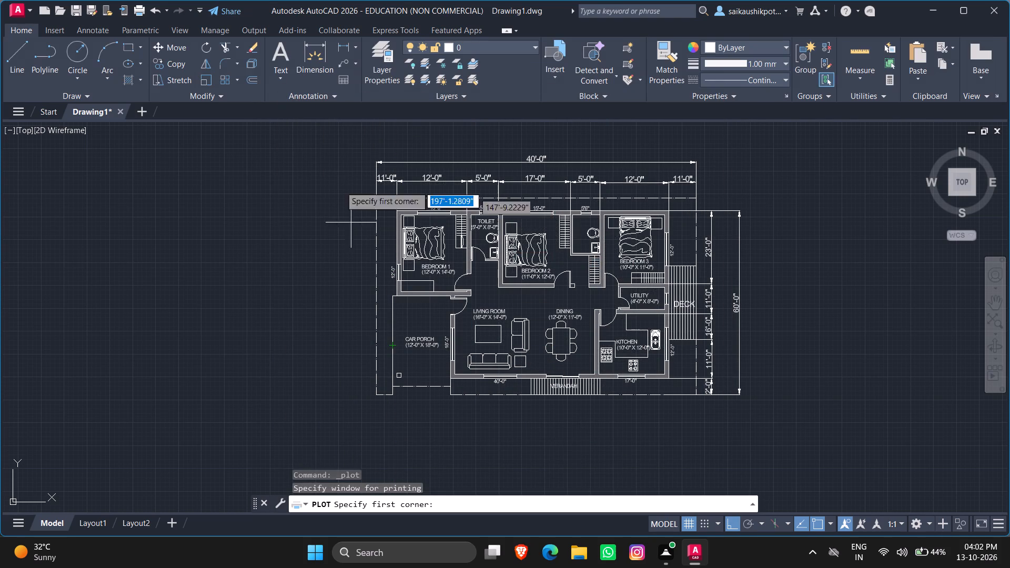
{"action": "left_click", "coordinate": [351, 141]}
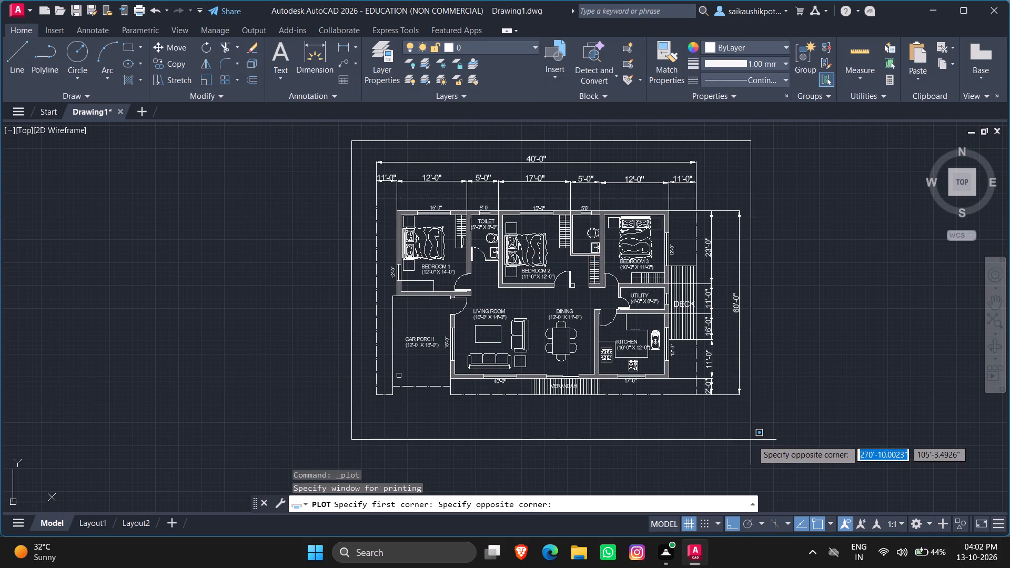
{"action": "left_click", "coordinate": [760, 438]}
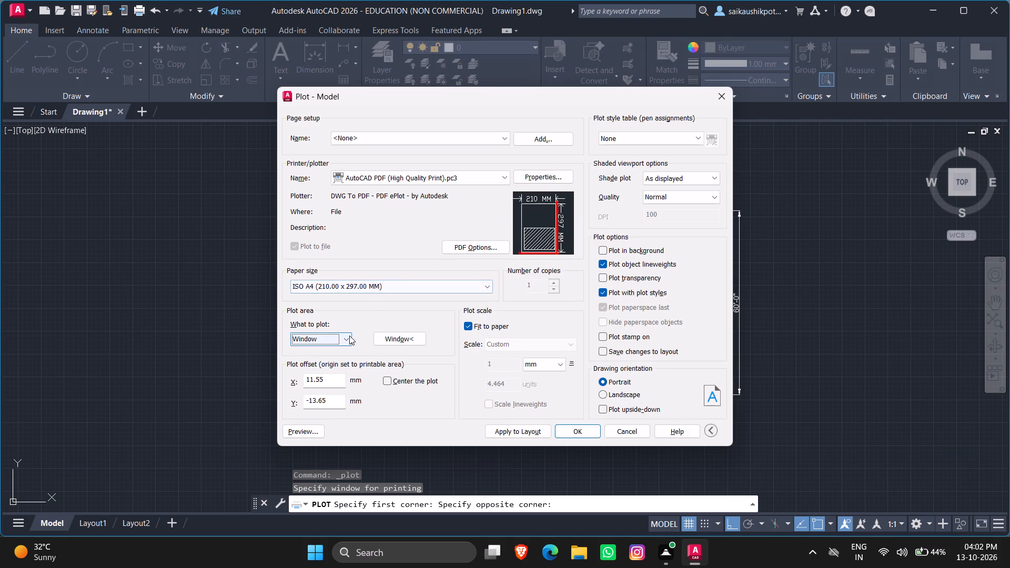
{"action": "left_click", "coordinate": [388, 379]}
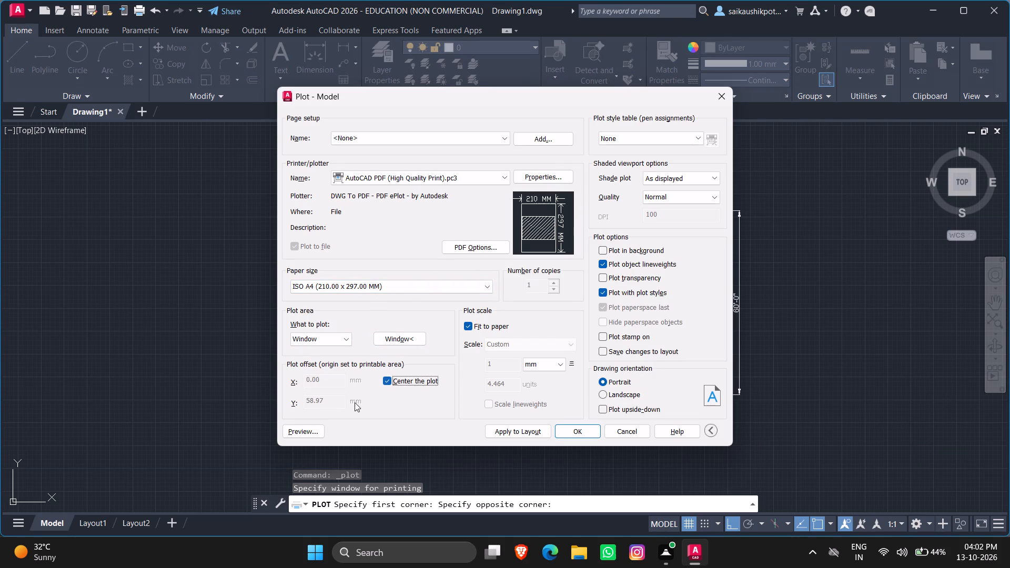
Preview the plot, send it to a PDF file and clear the proposed file name.
{"action": "left_click", "coordinate": [306, 432]}
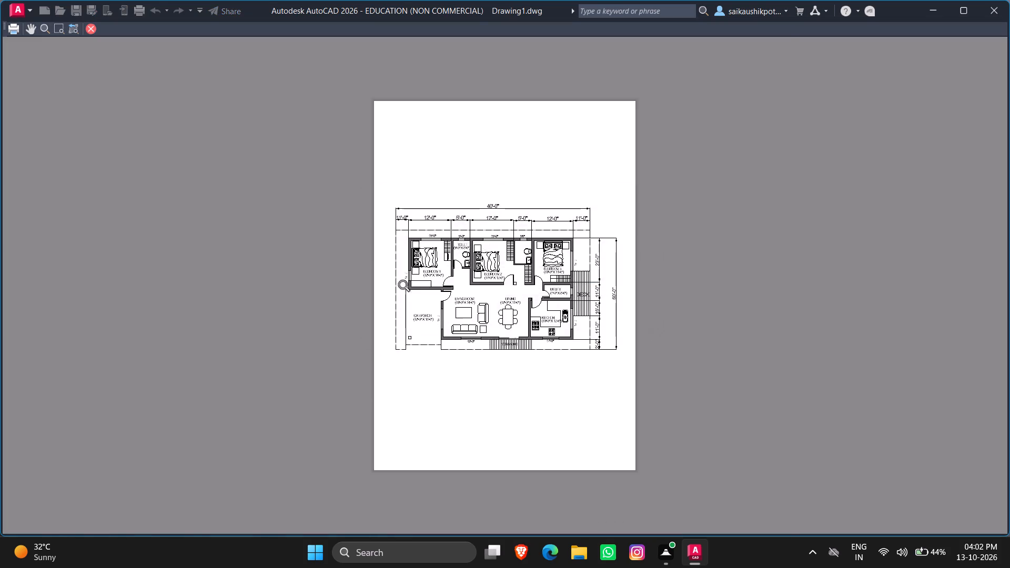
{"action": "scroll", "coordinate": [537, 302], "scroll_direction": "up", "scroll_amount": 3}
{"action": "scroll", "coordinate": [538, 312], "scroll_direction": "down", "scroll_amount": 1}
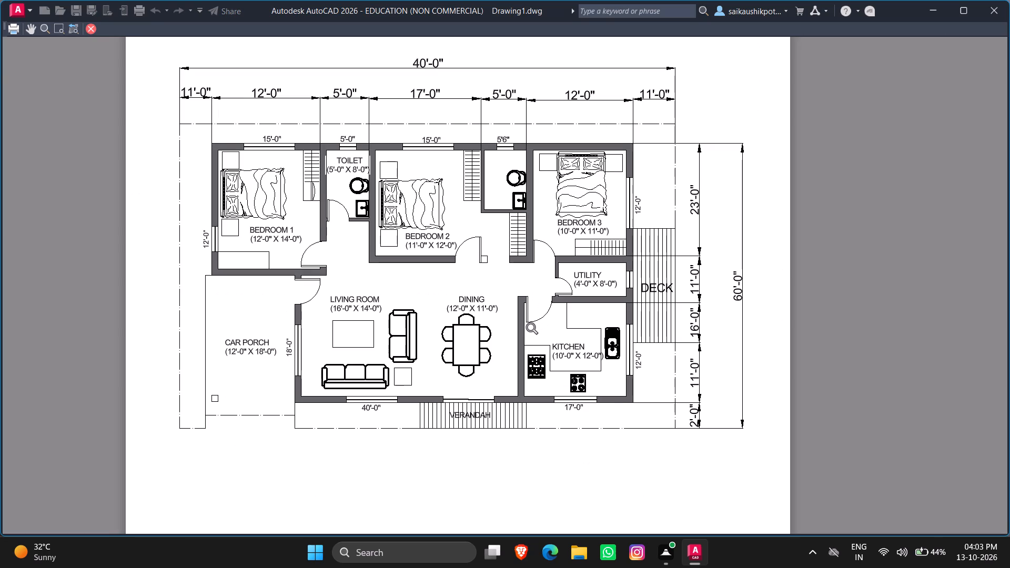
{"action": "left_click", "coordinate": [9, 28]}
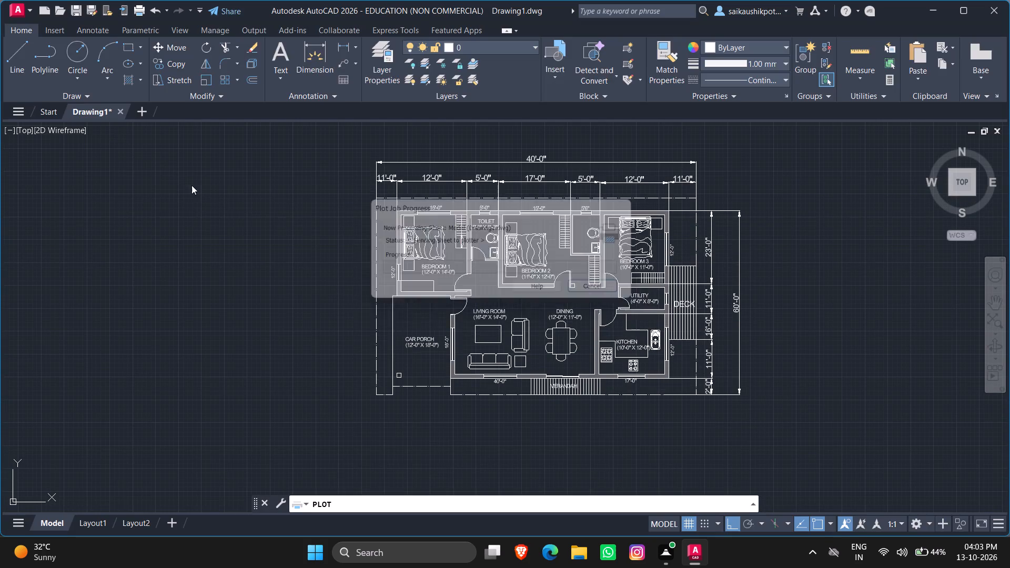
{"action": "key", "text": "BackSpace"}
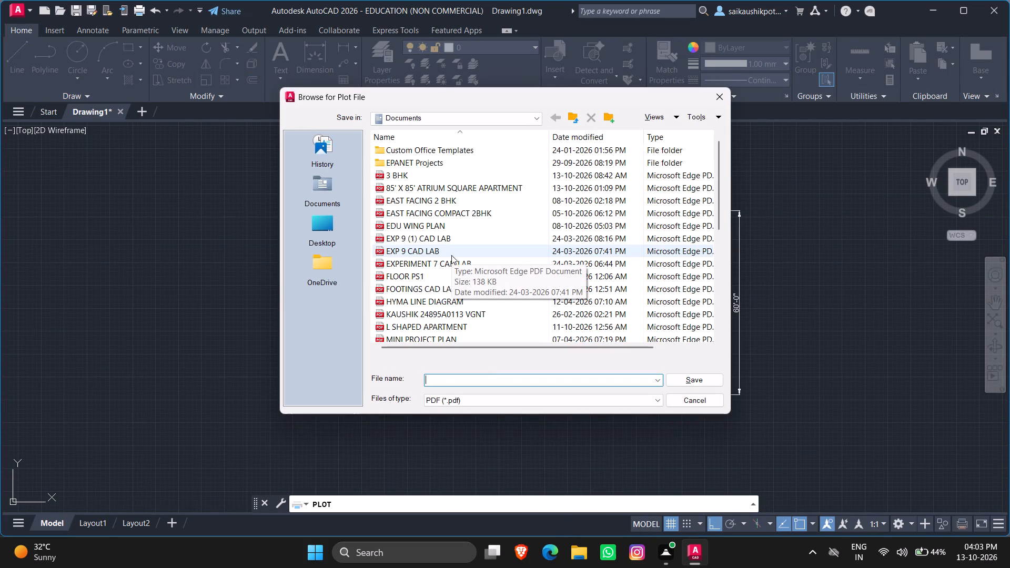